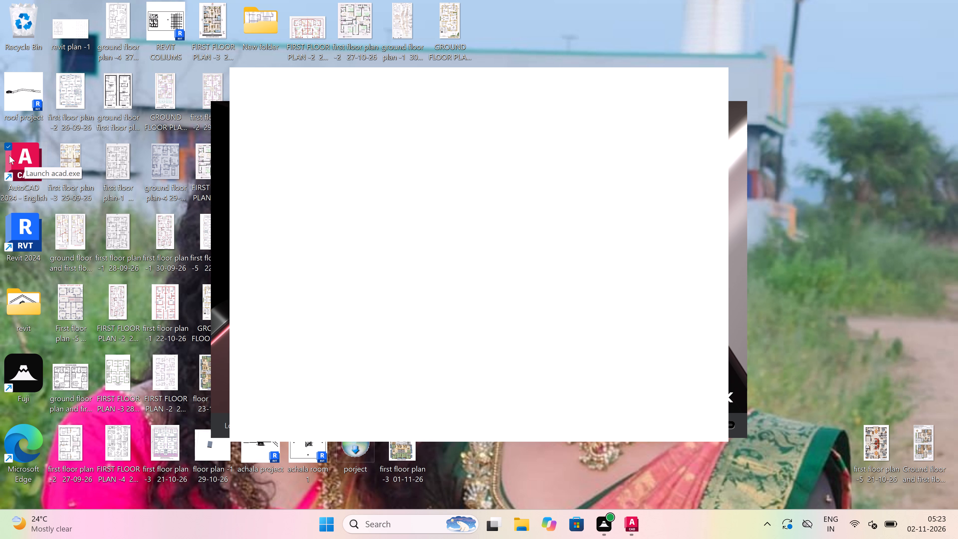
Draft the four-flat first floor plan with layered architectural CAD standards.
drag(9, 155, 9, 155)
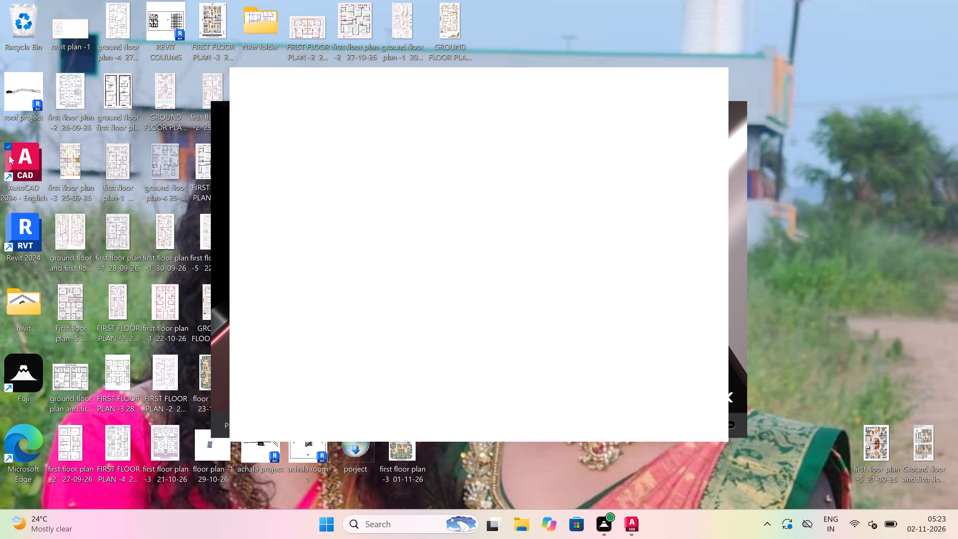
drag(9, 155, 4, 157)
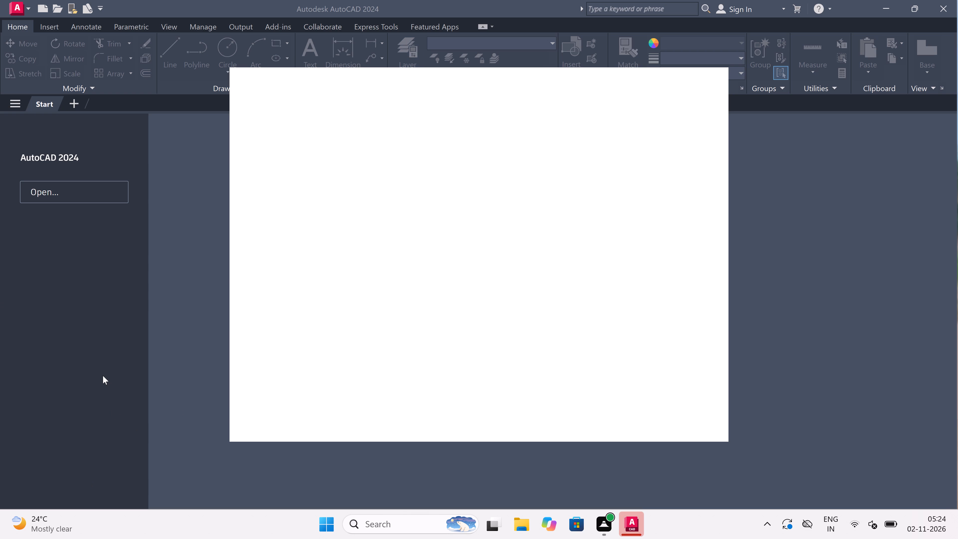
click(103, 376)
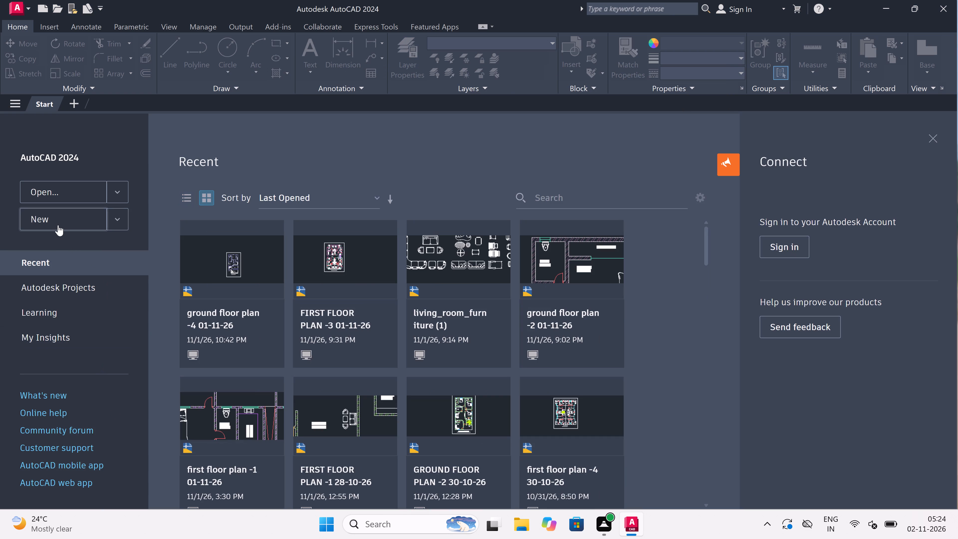
Create a new blank drawing.
click(58, 220)
double_click(58, 220)
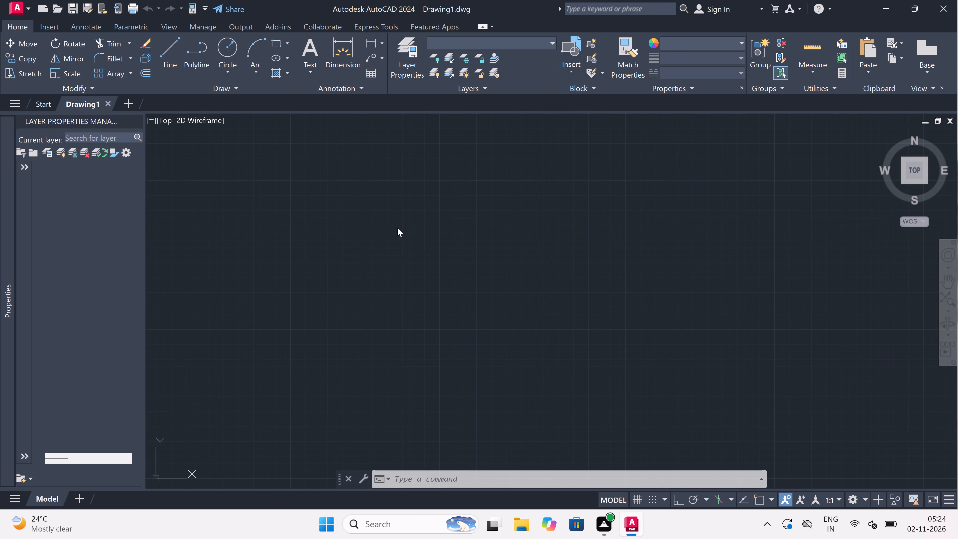
Configure the drawing units to Engineering length type, 0'-0" precision and inches as the insertion scale.
key(u)
key(n)
key(space)
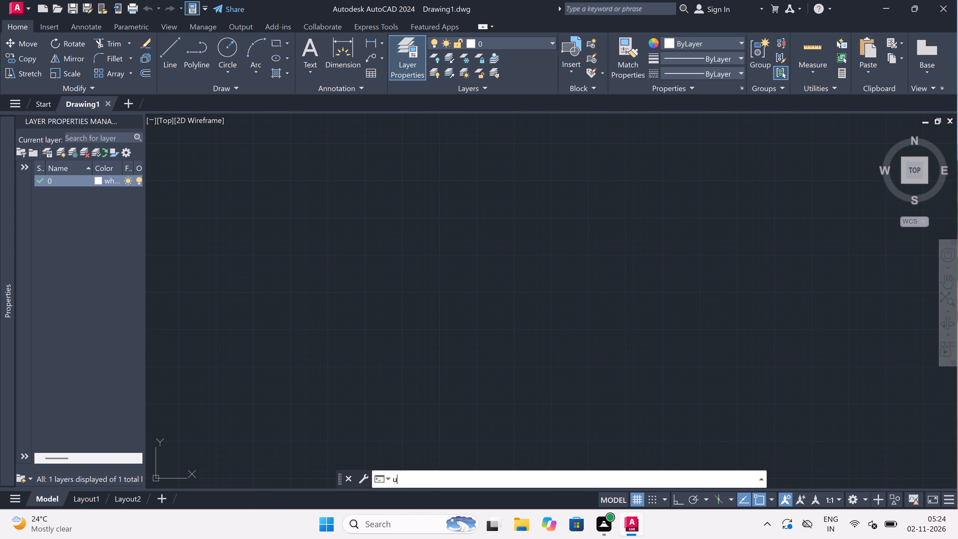
click(388, 173)
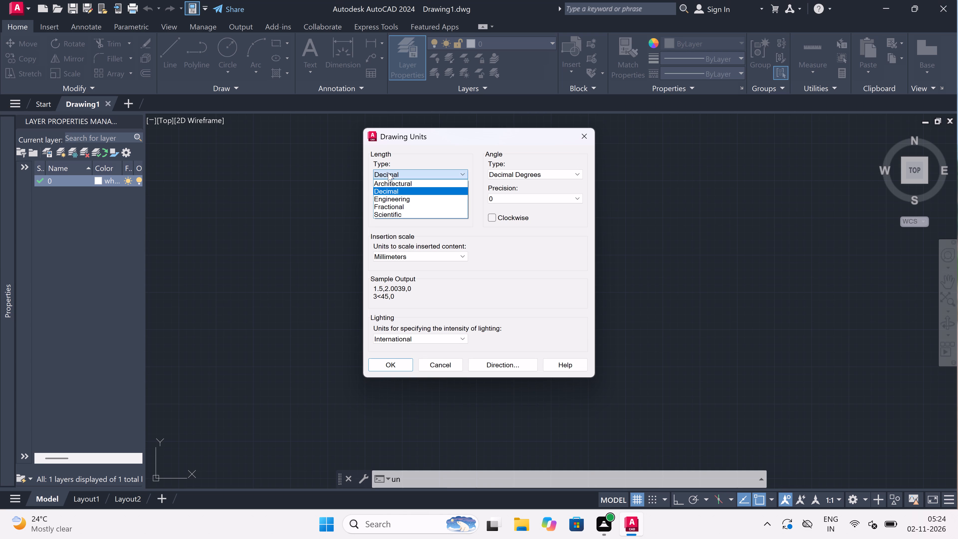
click(410, 200)
click(410, 200)
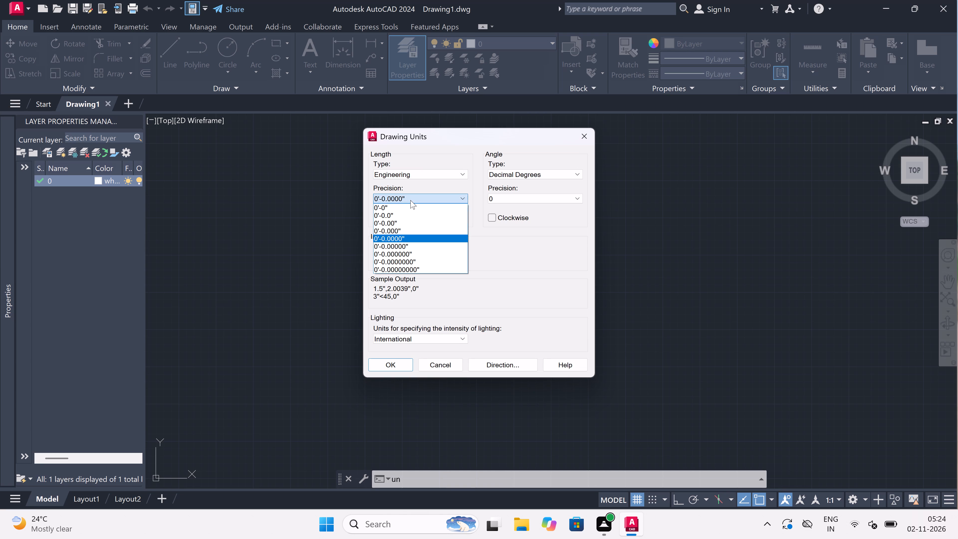
click(410, 208)
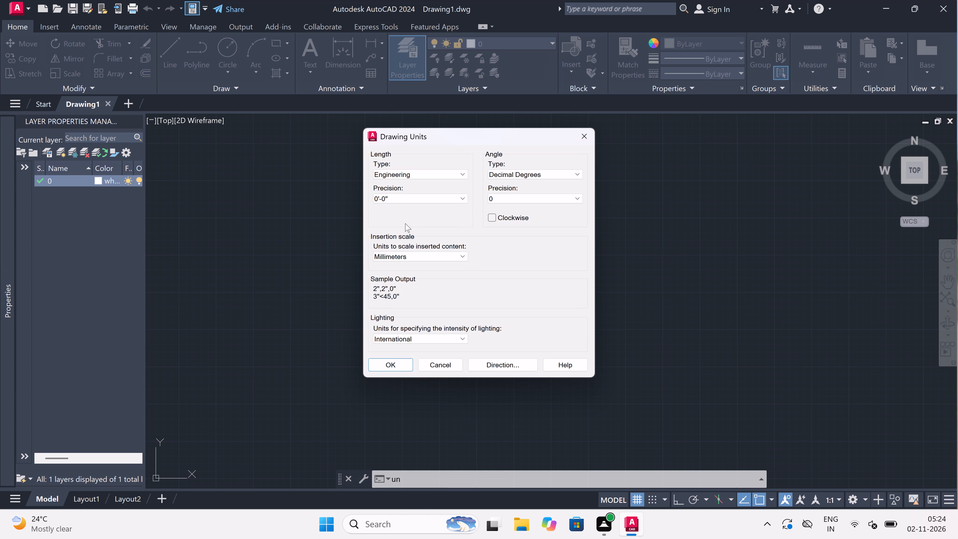
click(405, 263)
click(413, 257)
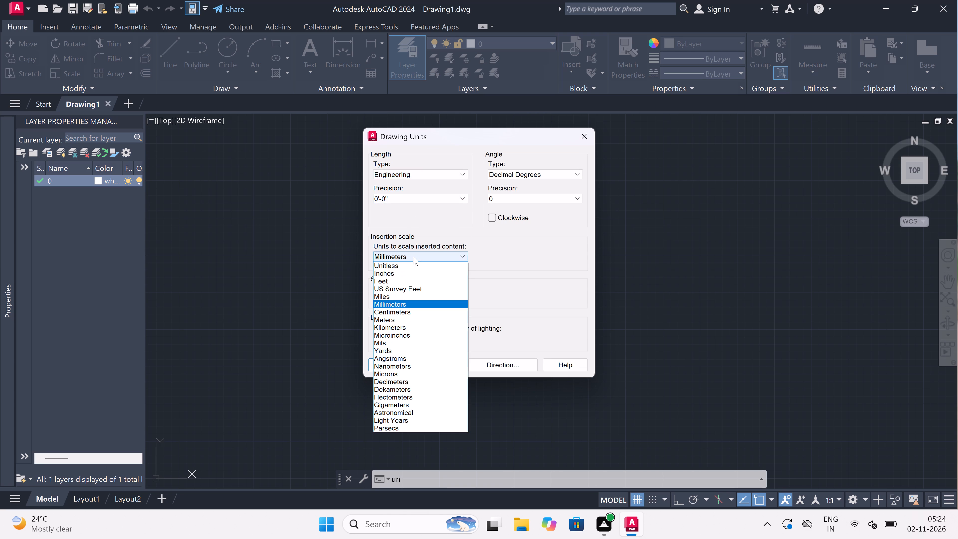
click(408, 271)
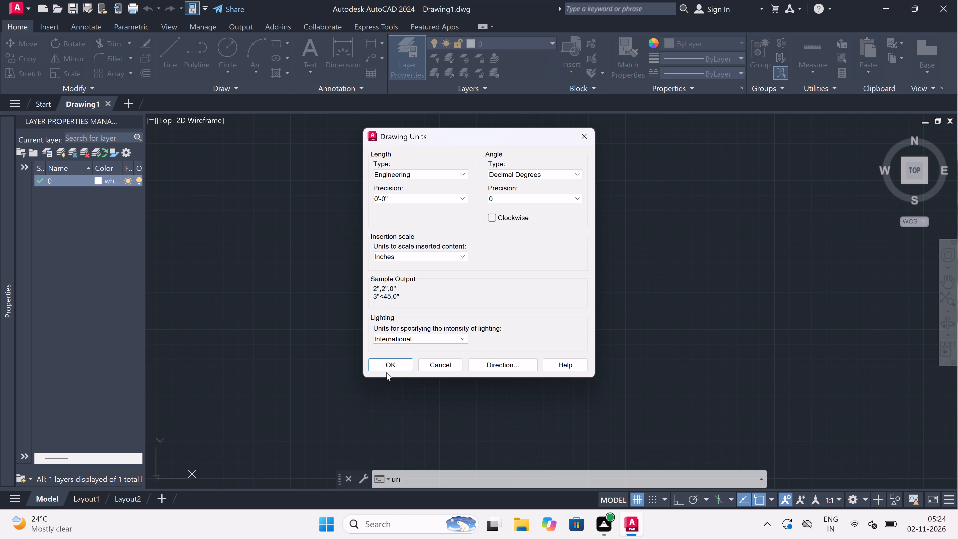
click(382, 362)
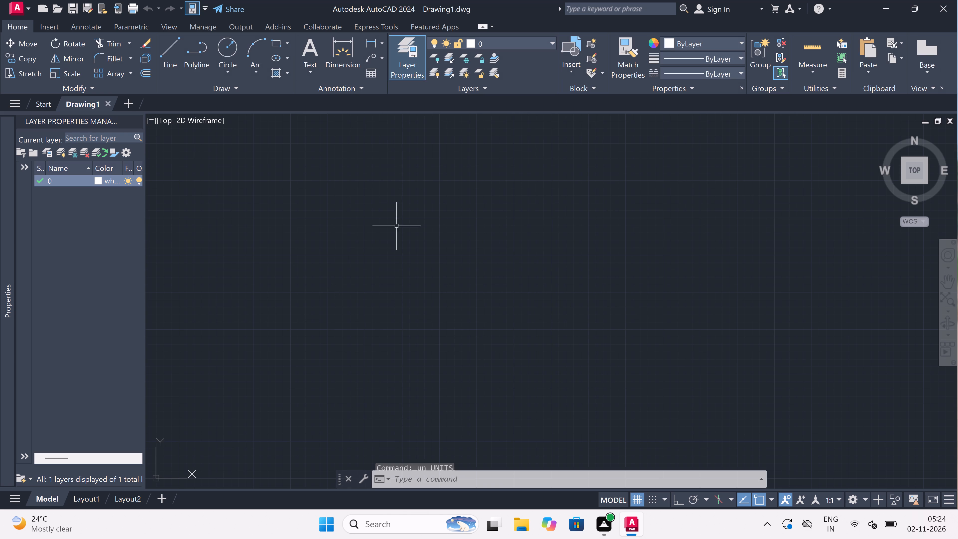
With Ortho on, draw one horizontal and one vertical construction line crossing at a common point near the drawing's upper-left area.
text(xl)
key(space)
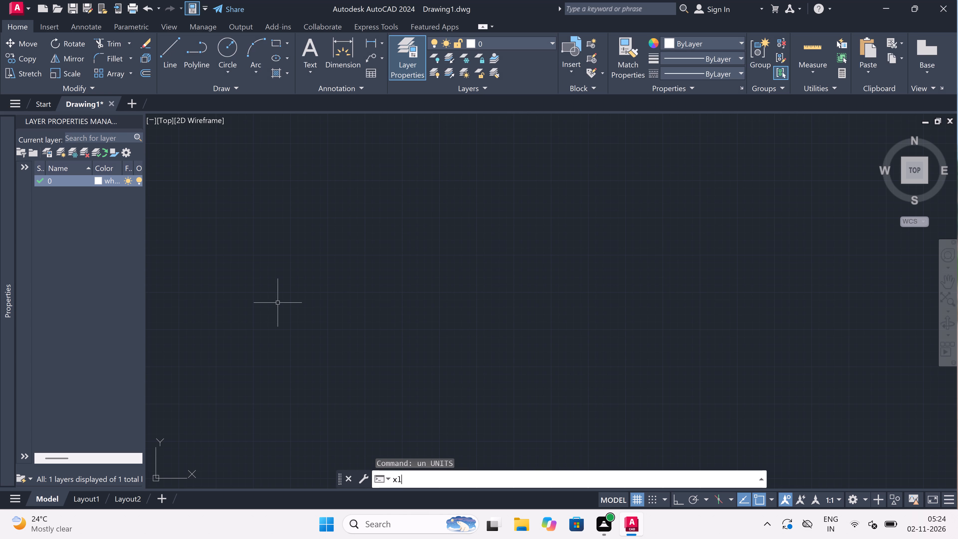
drag(197, 144, 206, 146)
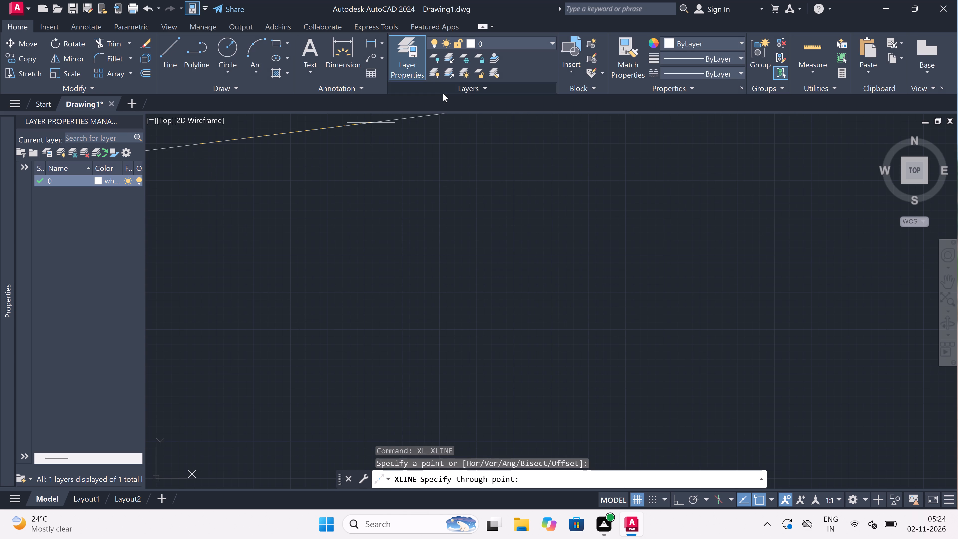
key(F8)
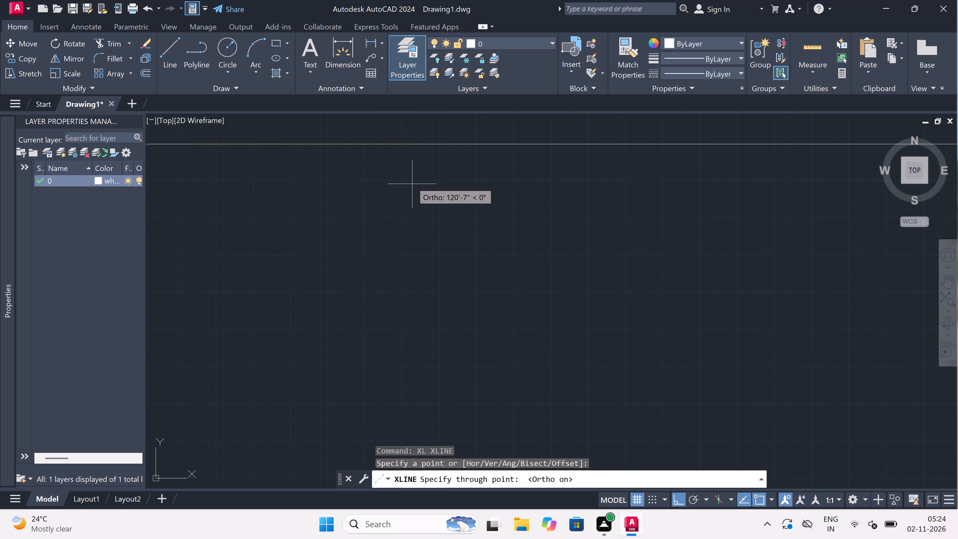
click(411, 169)
click(370, 320)
key(Escape)
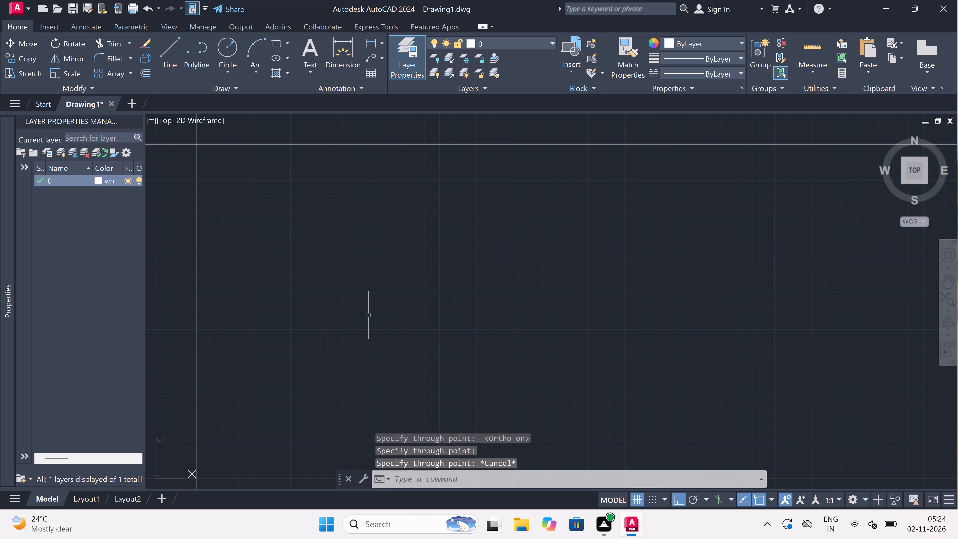
Trim the construction lines above and left of their intersection so they form an upper-left corner.
scroll(368, 315, down, 3)
scroll(277, 276, up, 2)
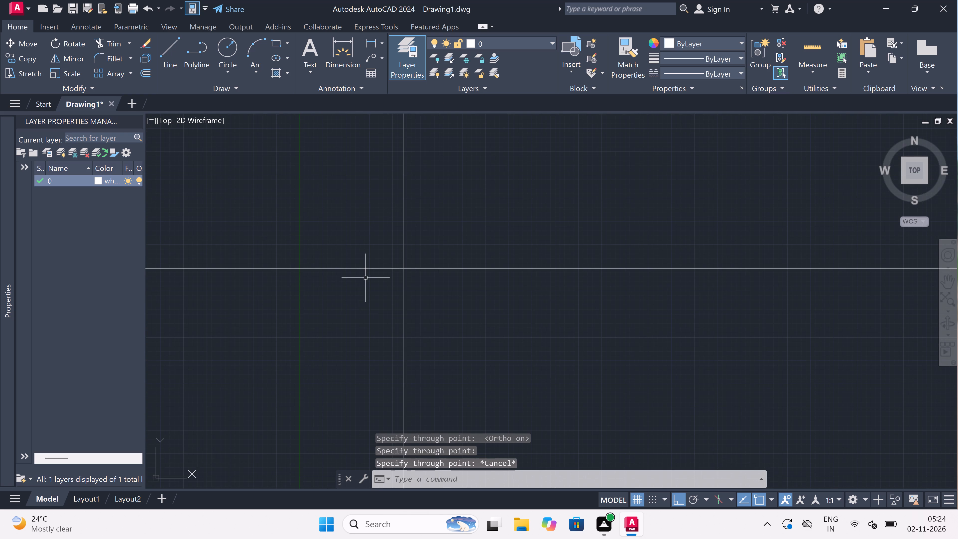
scroll(406, 261, up, 2)
scroll(404, 297, up, 2)
scroll(409, 261, up, 3)
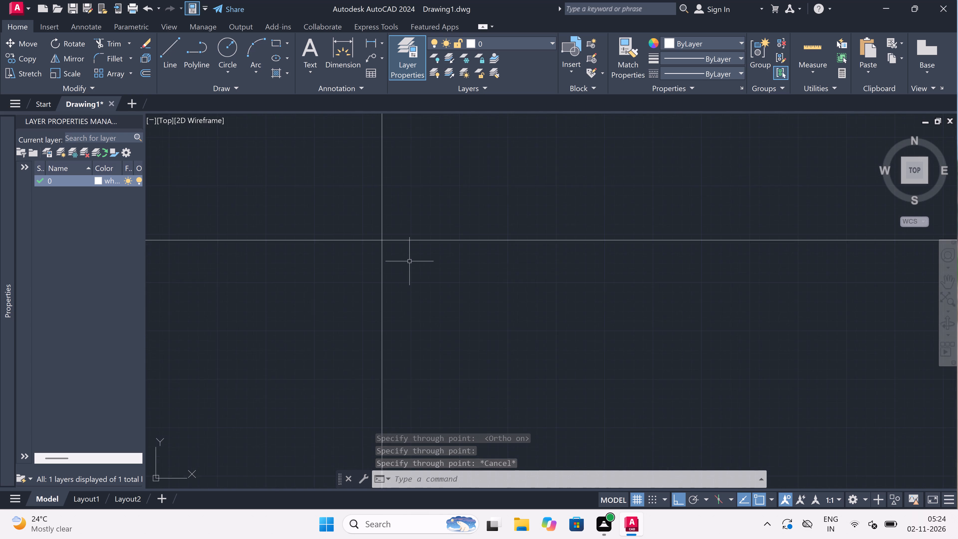
key(t)
key(r)
key(space)
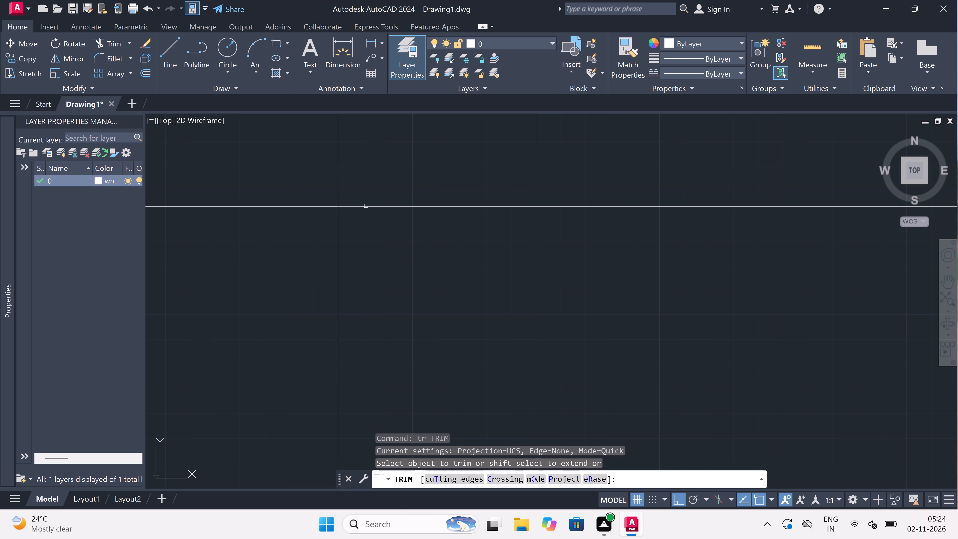
drag(341, 184, 337, 184)
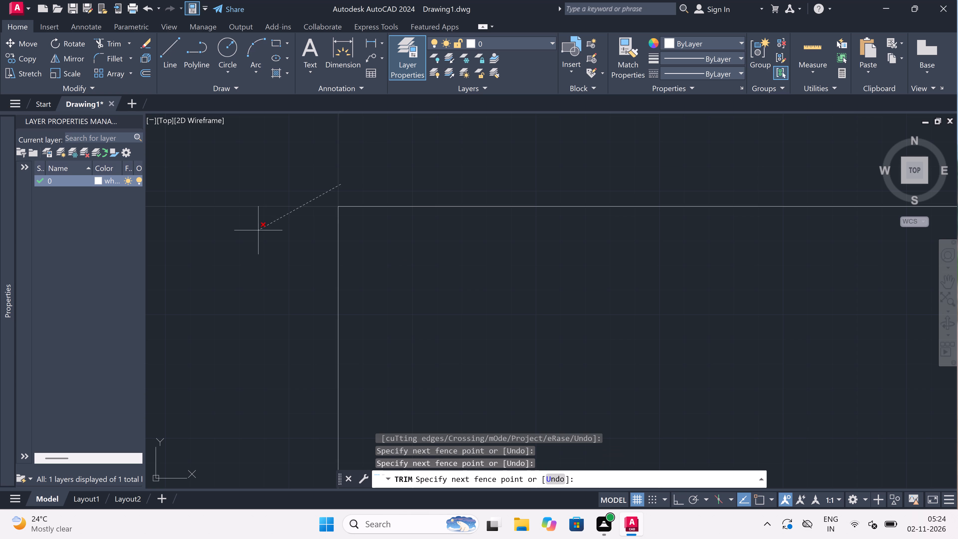
click(258, 230)
key(Escape)
Offset the horizontal line and the vertical line 4.5" towards the inside of the corner.
scroll(360, 214, up, 3)
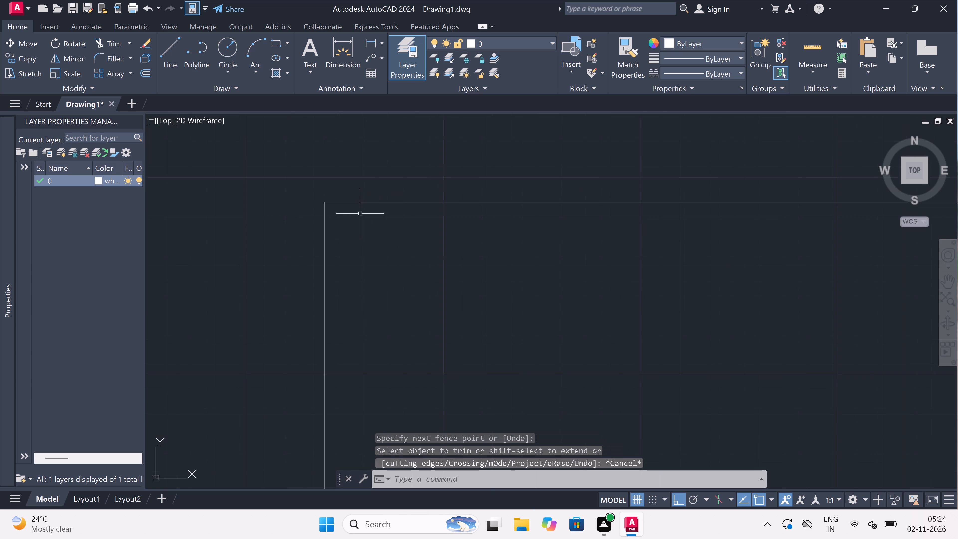
key(o)
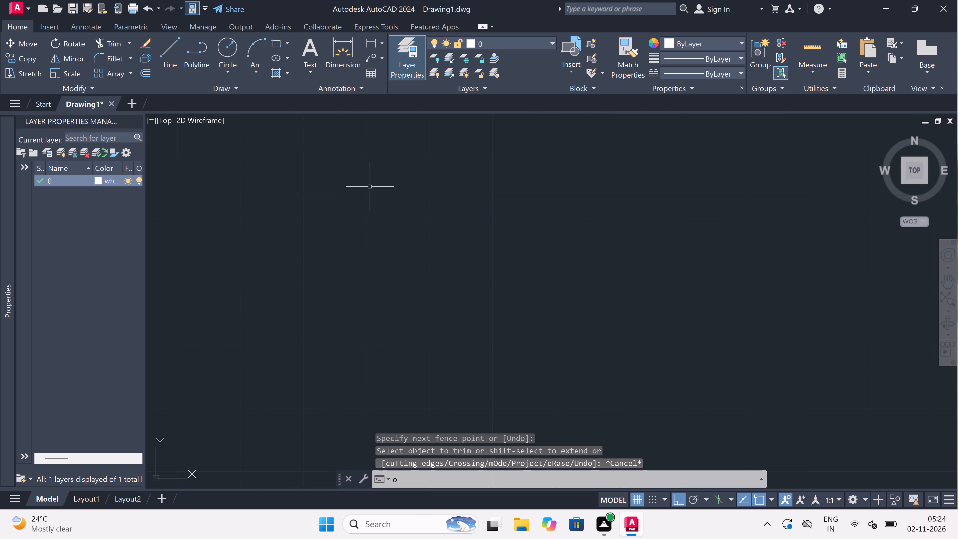
key(space)
click(388, 191)
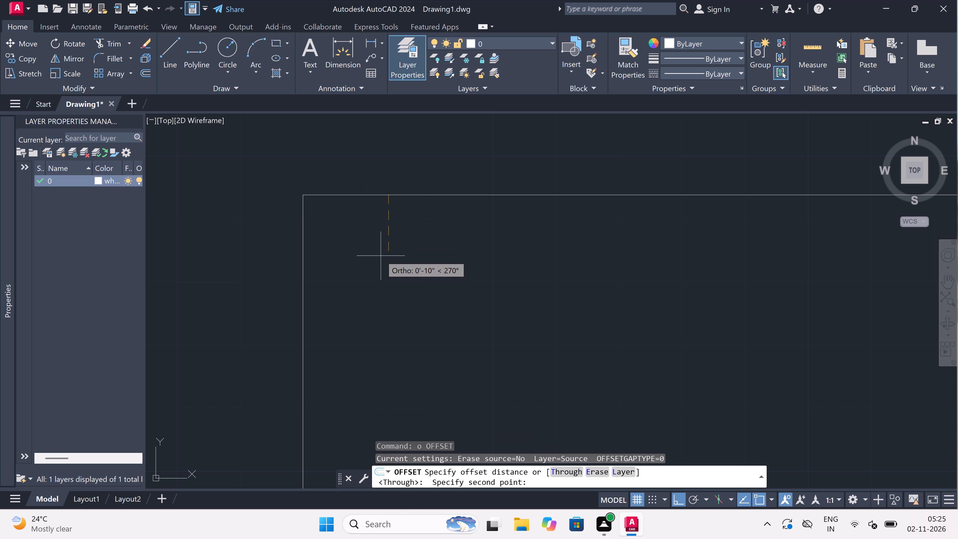
text(4.5")
key(space)
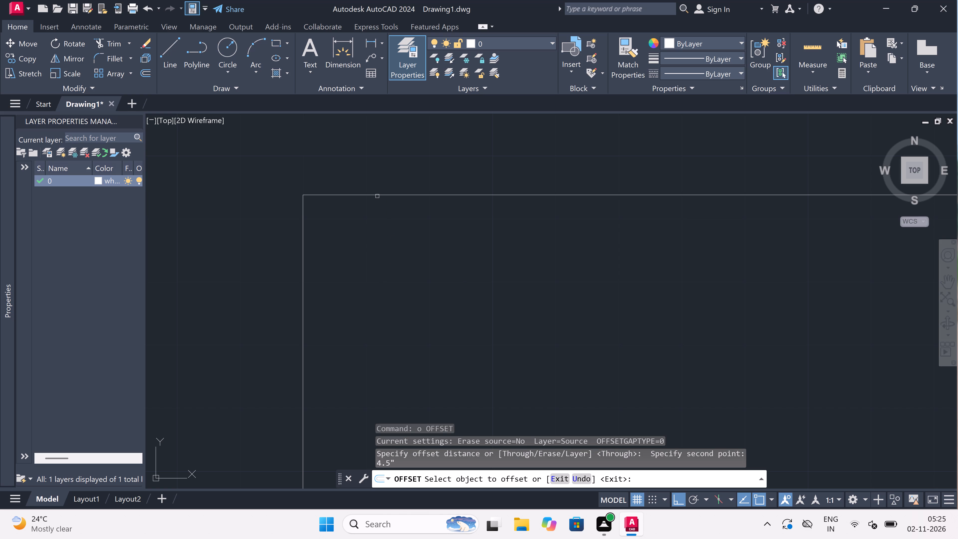
drag(377, 193, 377, 198)
click(355, 247)
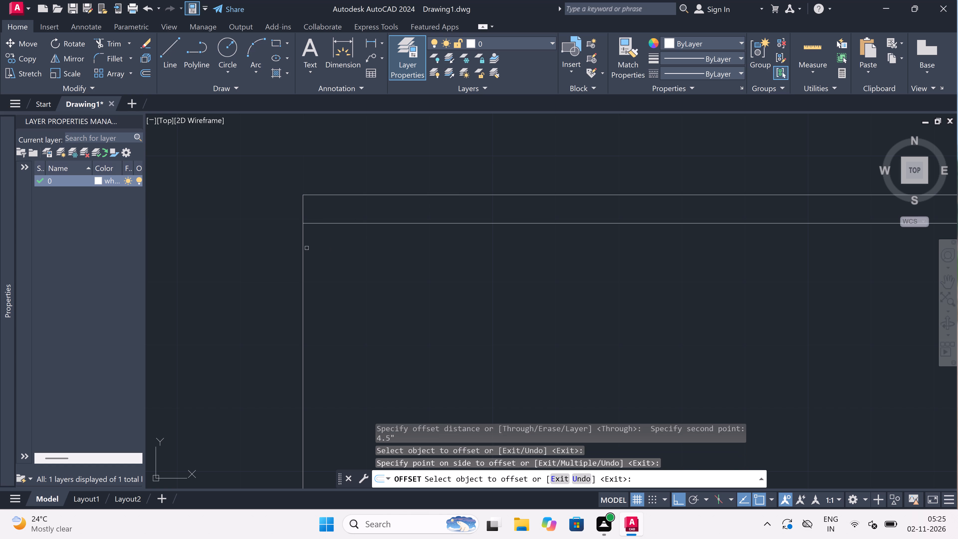
drag(301, 244, 332, 244)
click(374, 246)
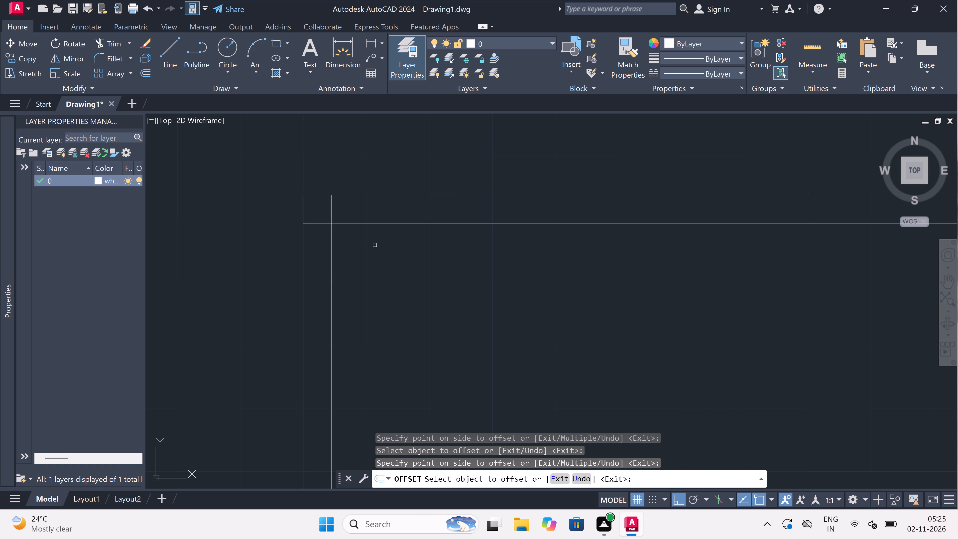
key(Escape)
Trim the overlapping ends of the two inner offset lines to form a clean inner wall corner.
key(t)
key(r)
key(space)
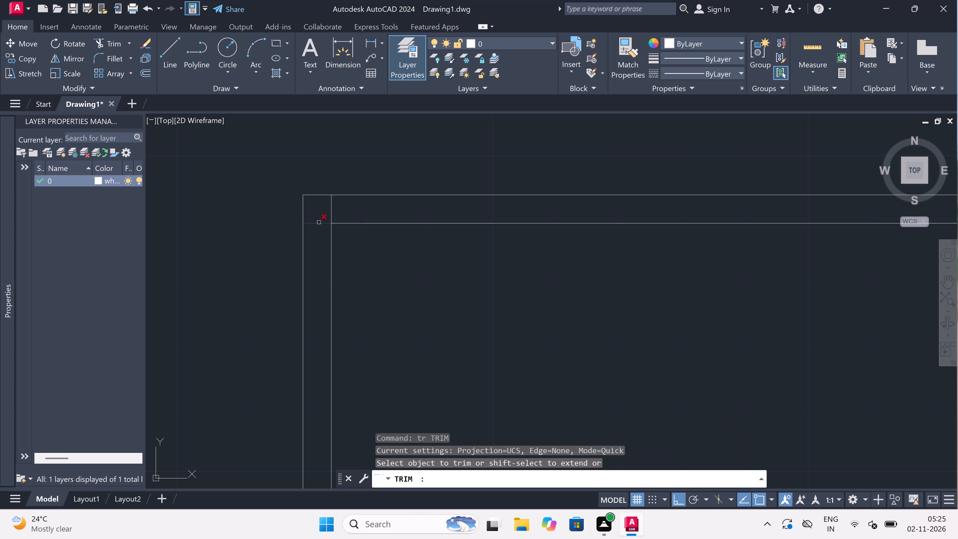
click(318, 222)
click(332, 210)
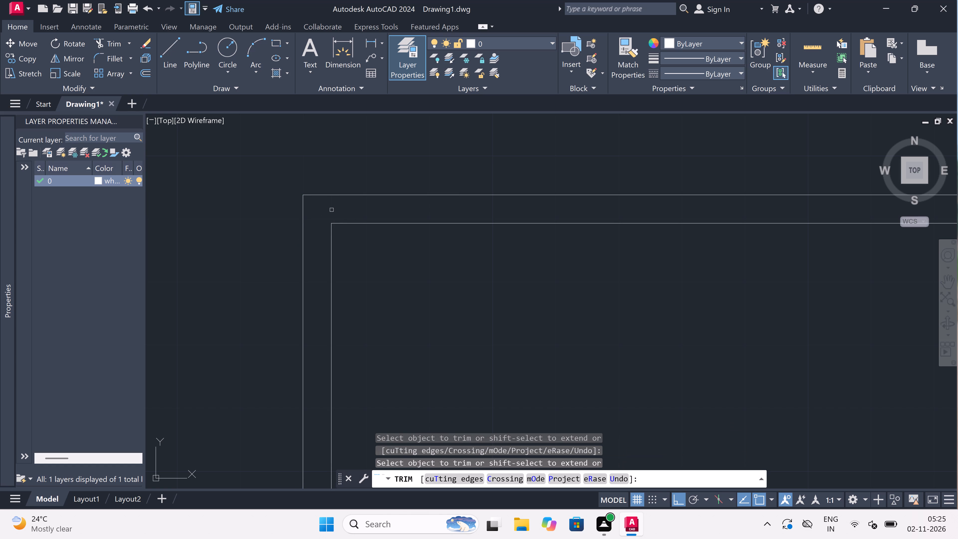
key(Escape)
key(space)
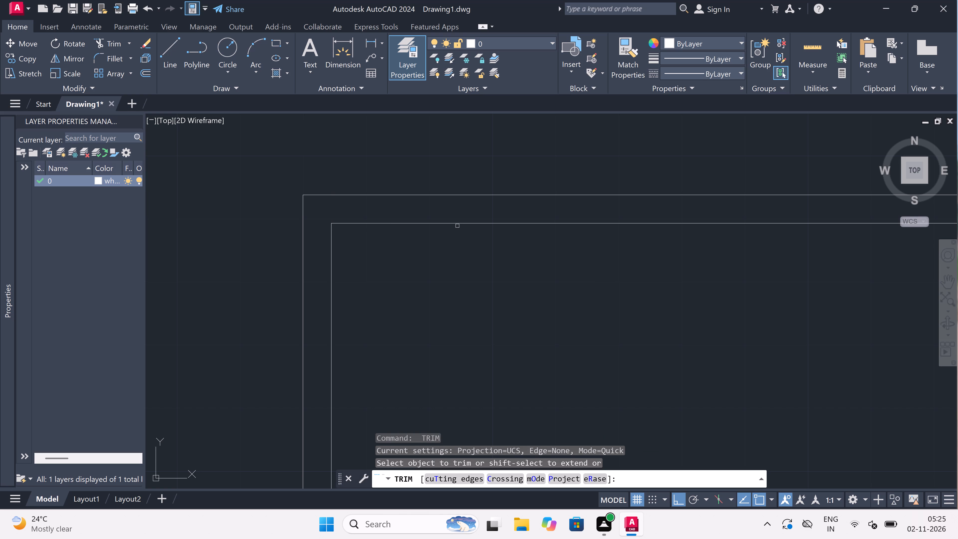
key(Escape)
Offset the top wall's inner horizontal line 13'6" downward to start a horizontal partition wall.
key(o)
key(space)
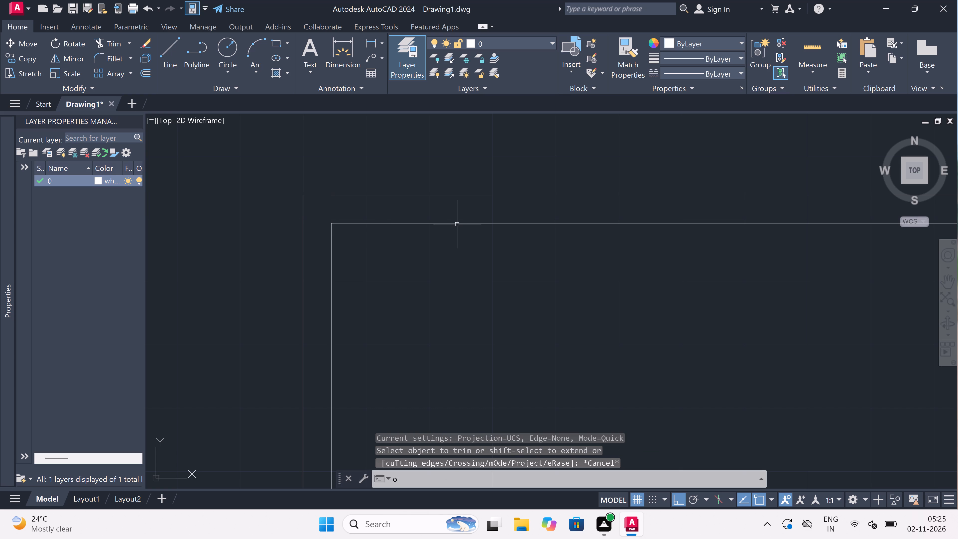
click(526, 218)
scroll(526, 216, down, 2)
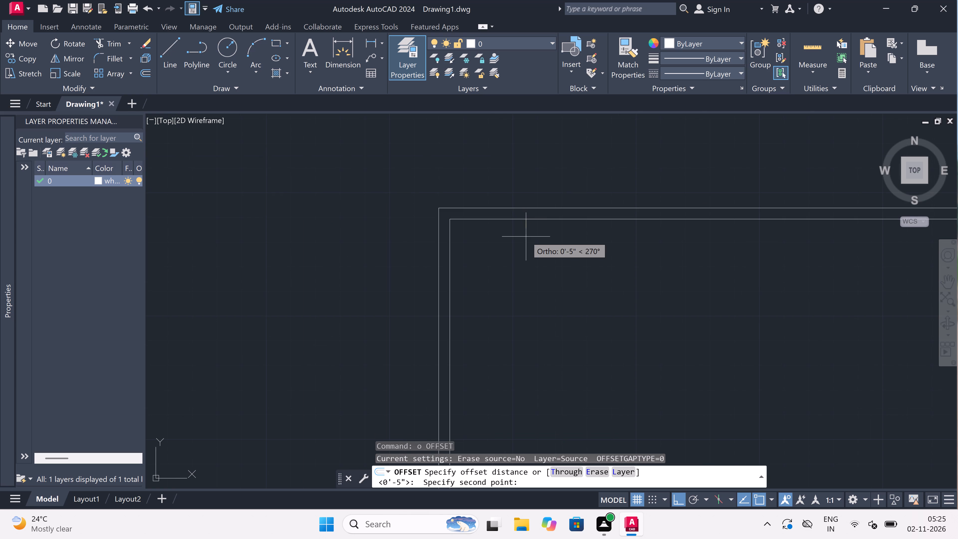
scroll(526, 239, up, 1)
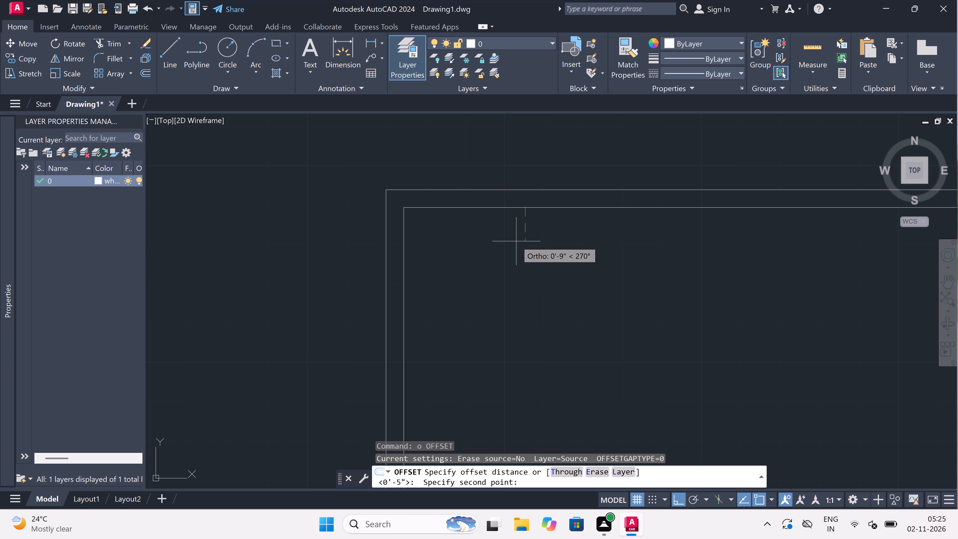
key(1)
text(3')
key(6)
key(shift+quotedbl)
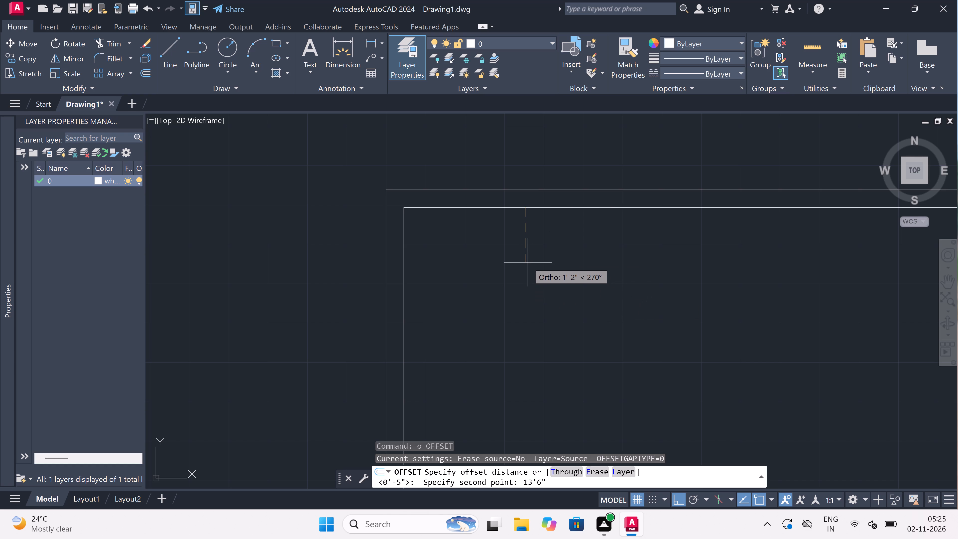
key(space)
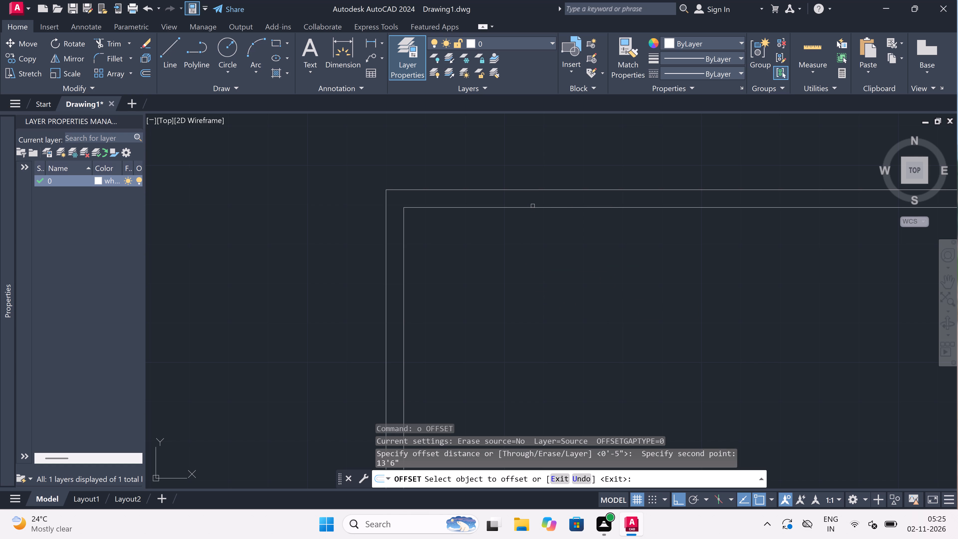
drag(533, 208, 532, 221)
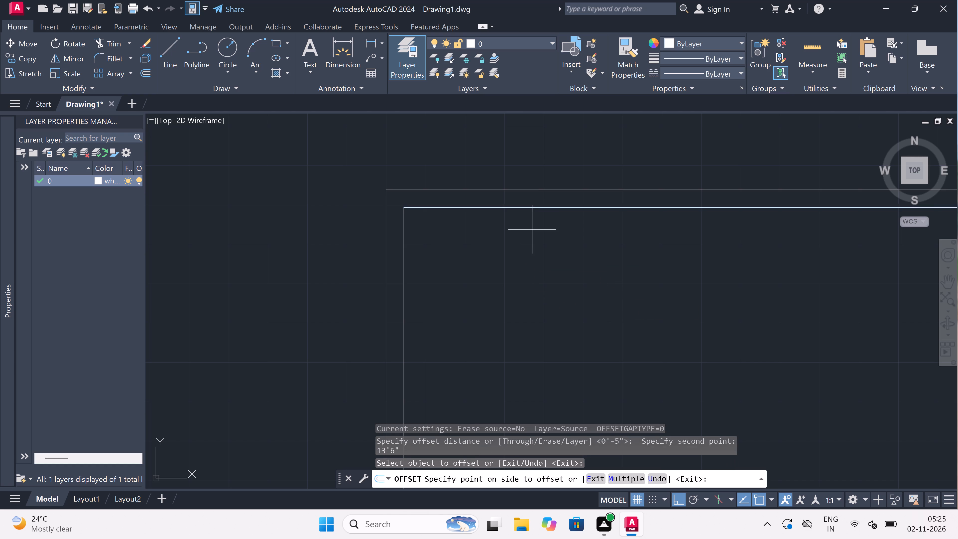
scroll(531, 230, down, 4)
click(540, 344)
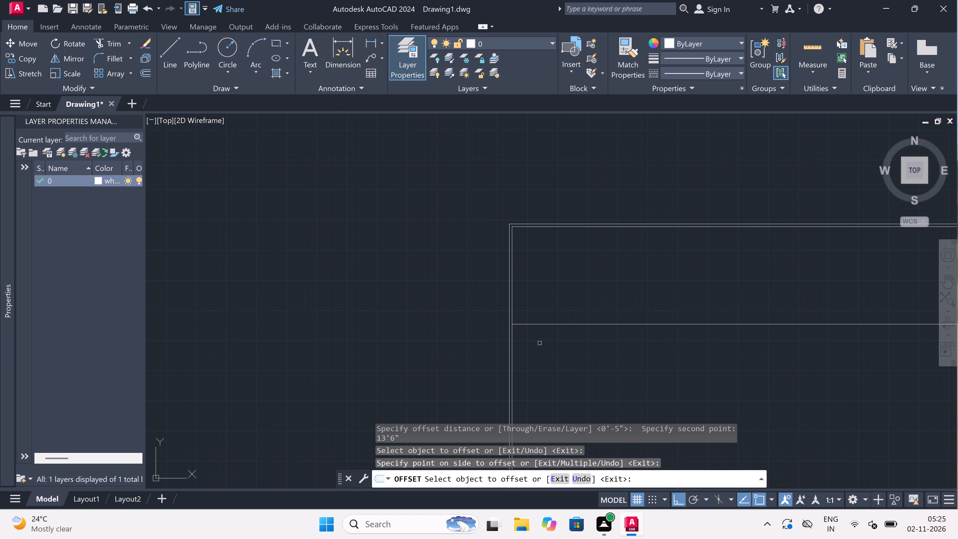
key(Escape)
Offset the new horizontal partition line 4.5" downward to give the partition its thickness.
key(space)
click(537, 321)
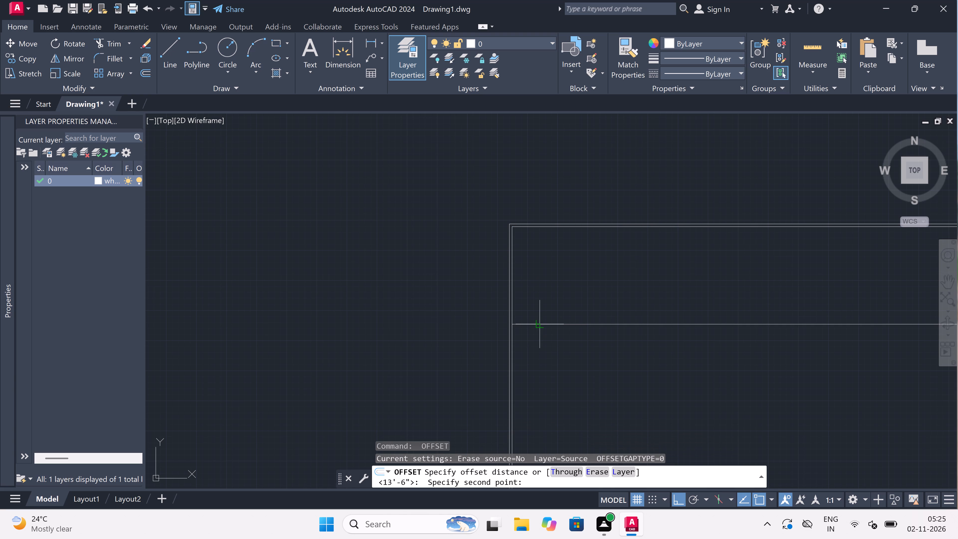
key(4)
key(period)
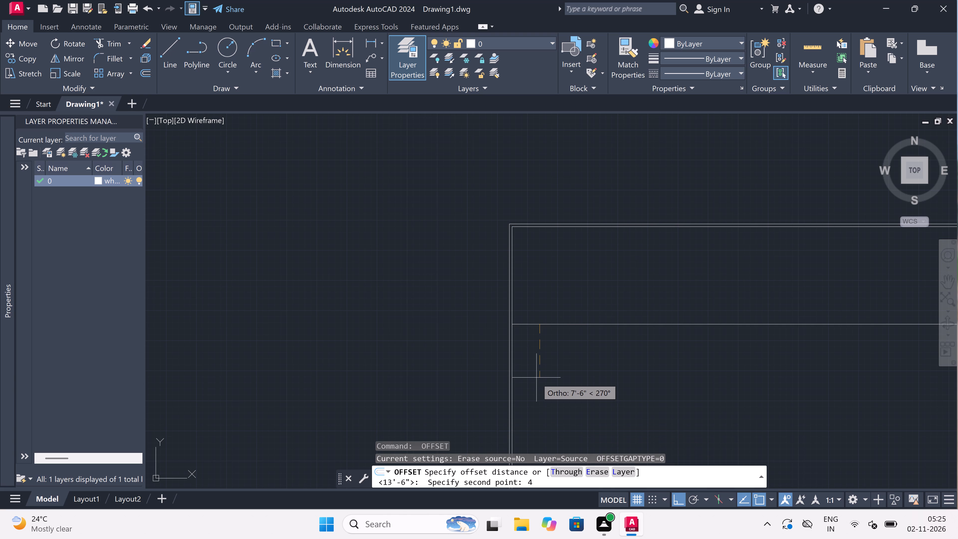
key(5)
key(shift+quotedbl)
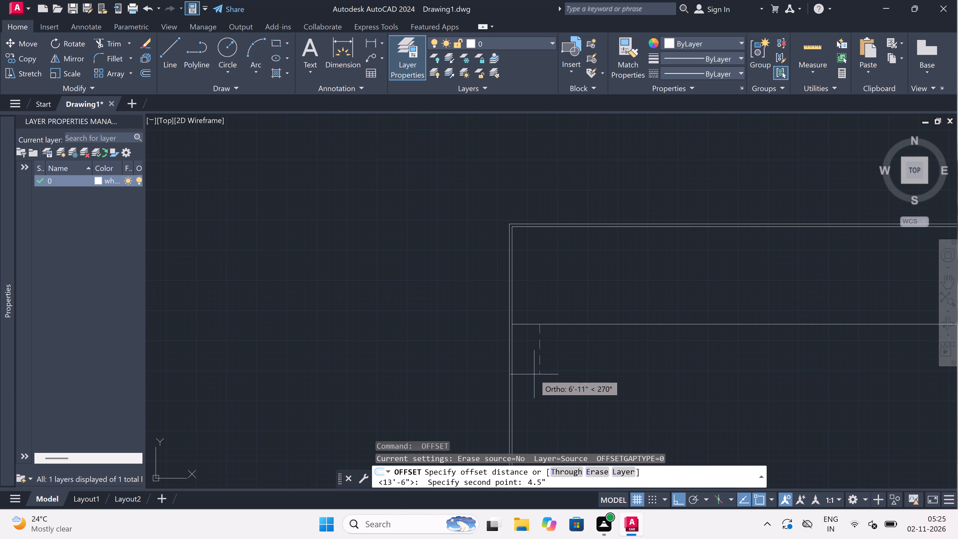
key(space)
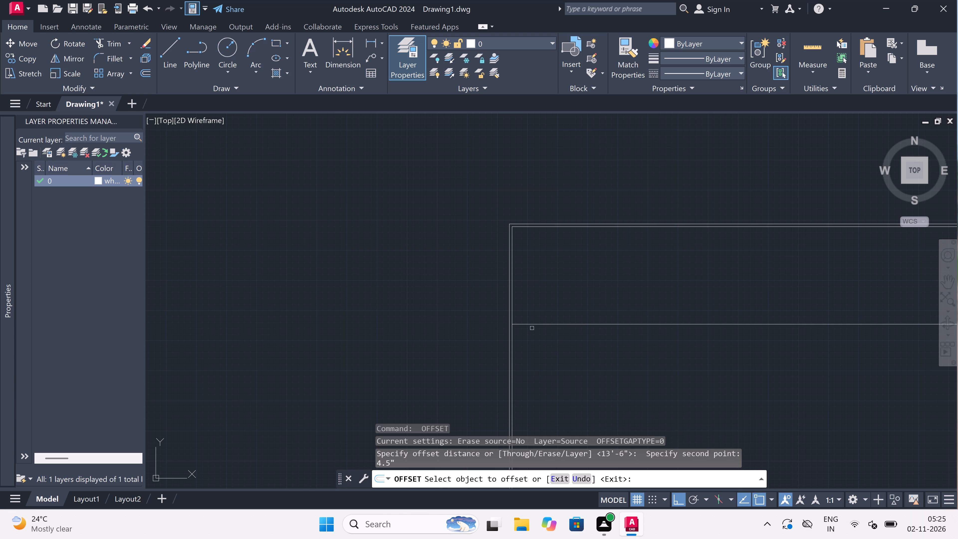
drag(530, 323, 530, 330)
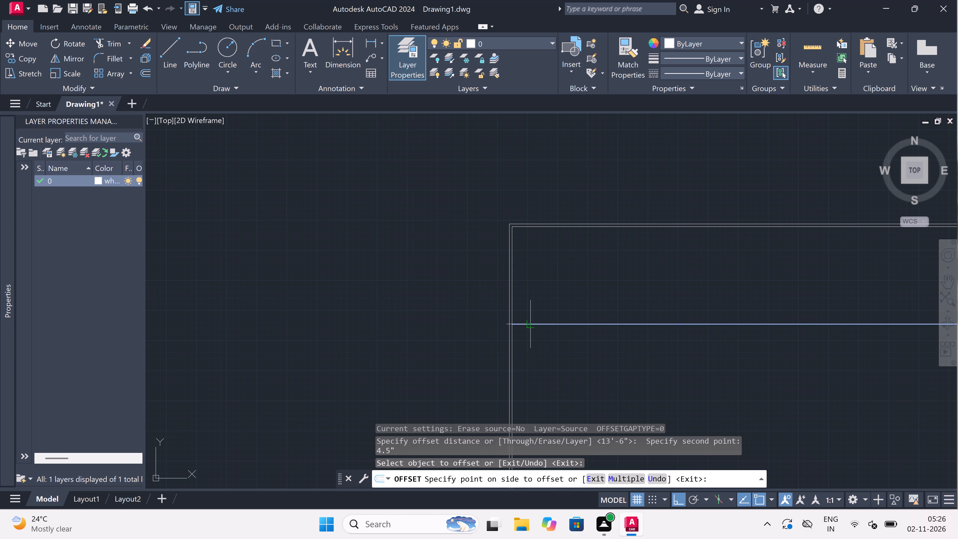
click(524, 368)
key(Escape)
Offset the left wall's inner vertical line 11' to the right, into the plan.
key(space)
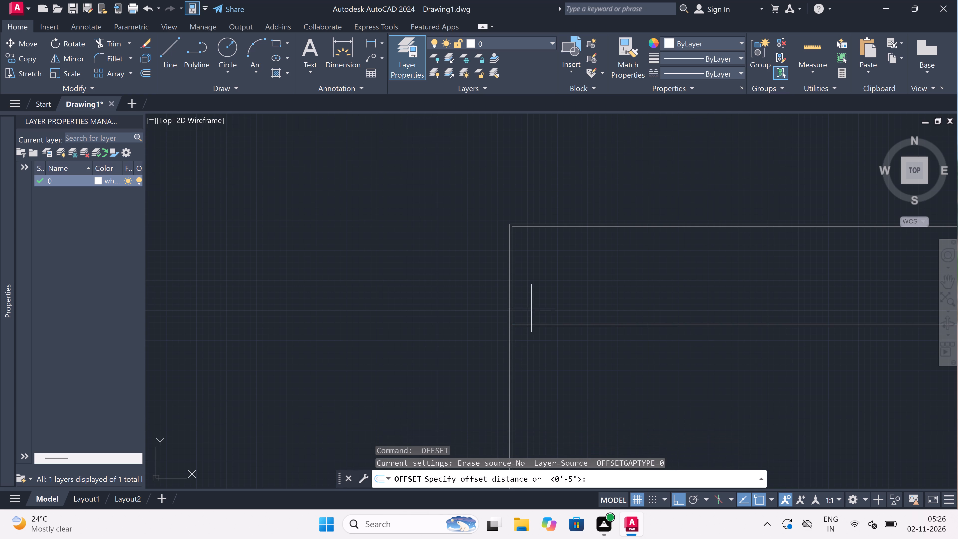
scroll(517, 275, up, 1)
click(514, 274)
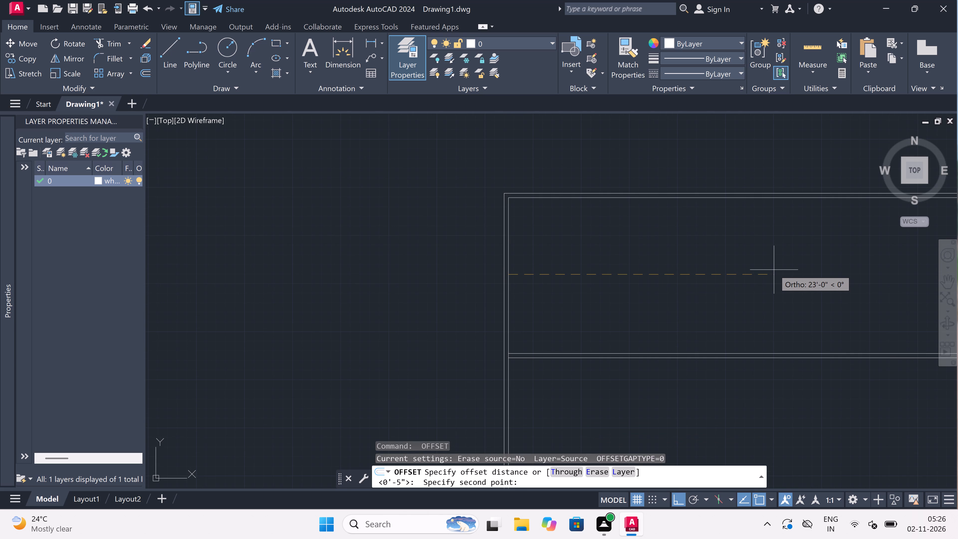
text(11)
key(apostrophe)
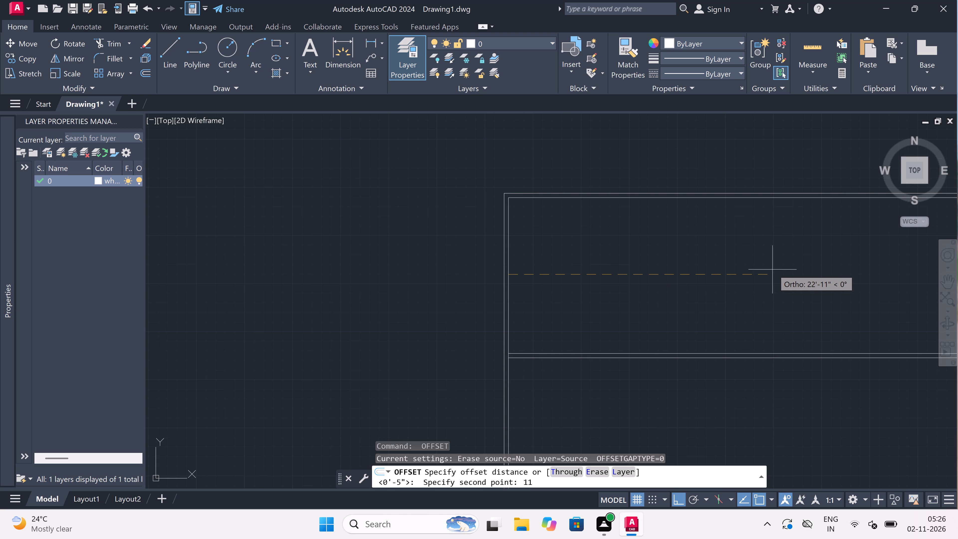
key(space)
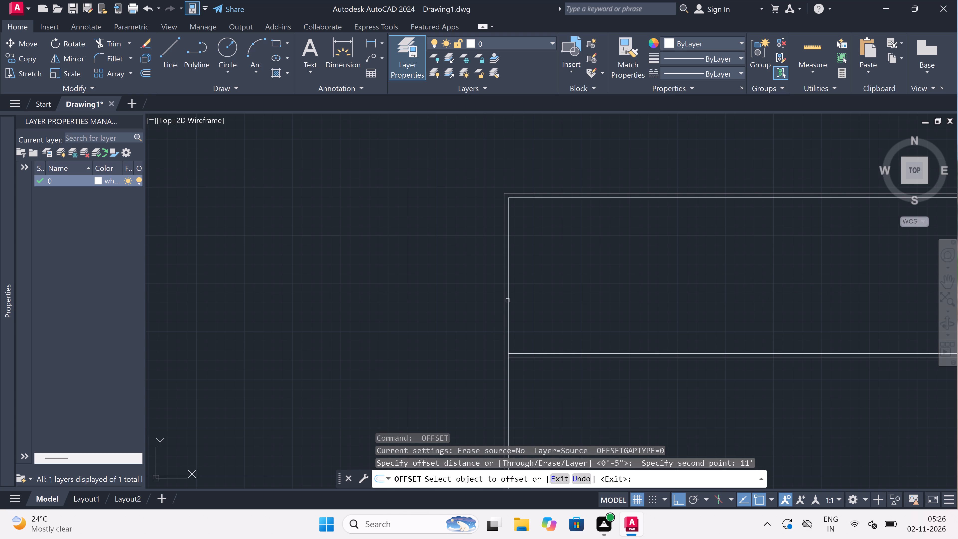
drag(507, 300, 518, 299)
click(775, 299)
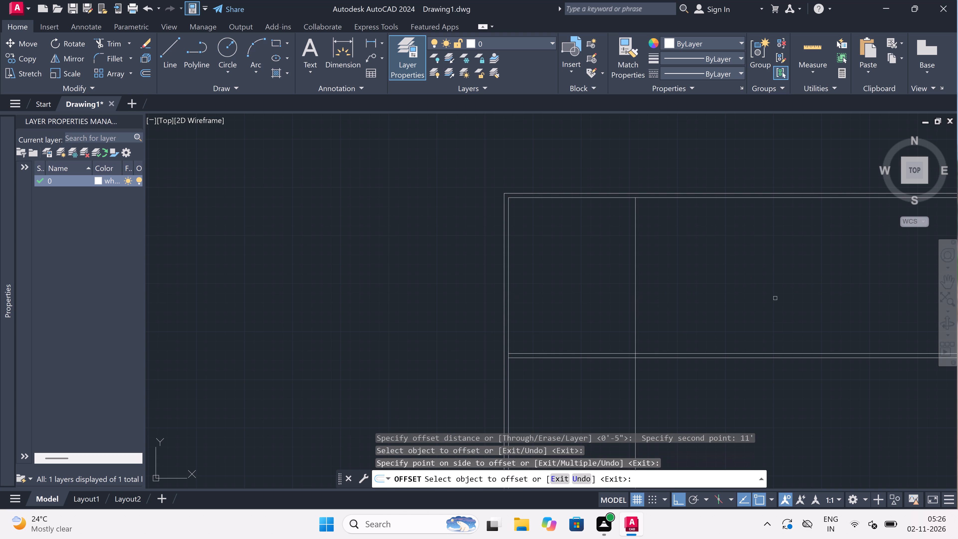
key(Escape)
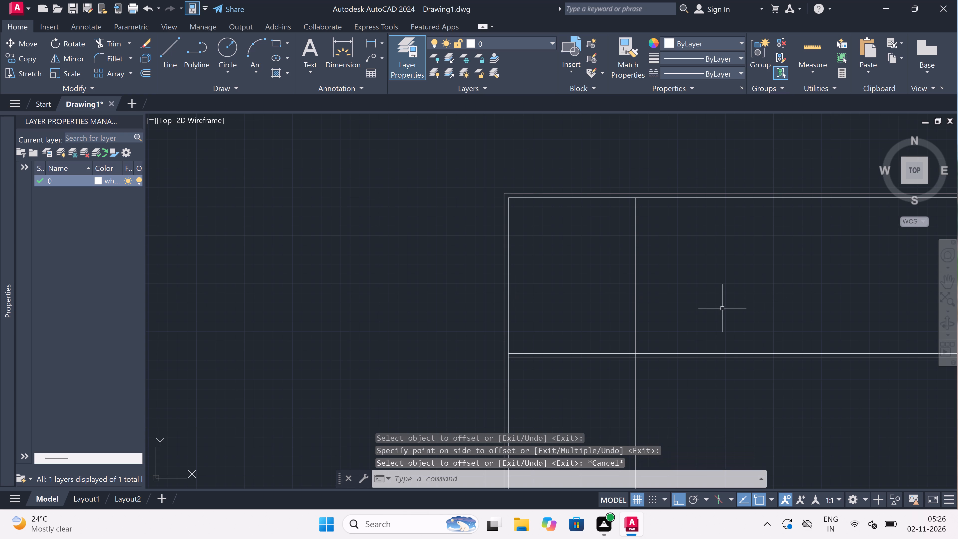
Offset the new vertical partition line 4.5" to the right to form the partition's second face.
key(space)
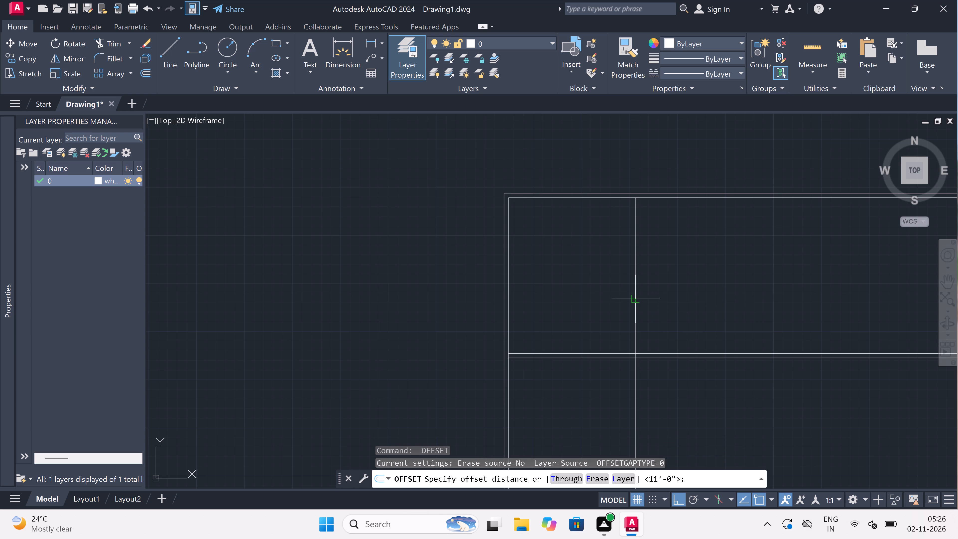
click(637, 301)
text(4.)
key(5)
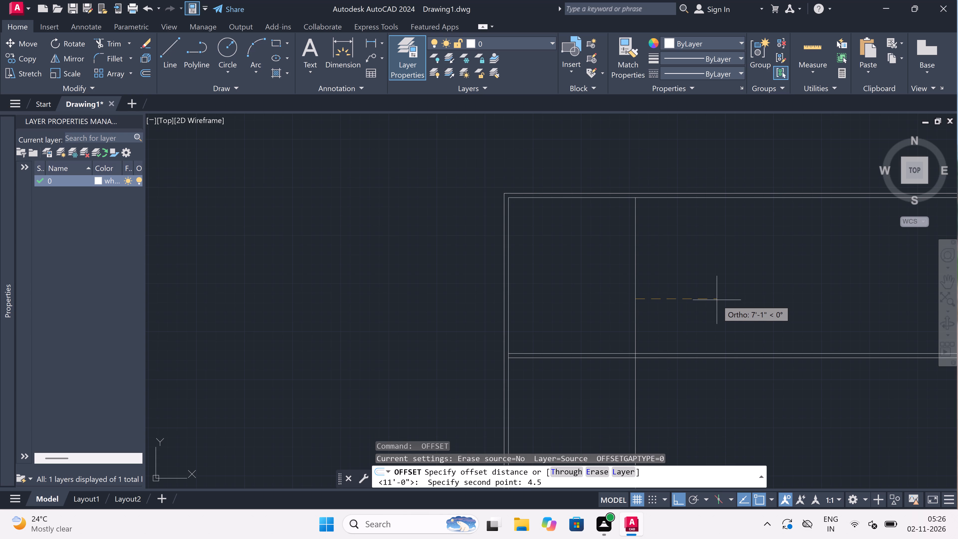
key(shift+quotedbl)
key(space)
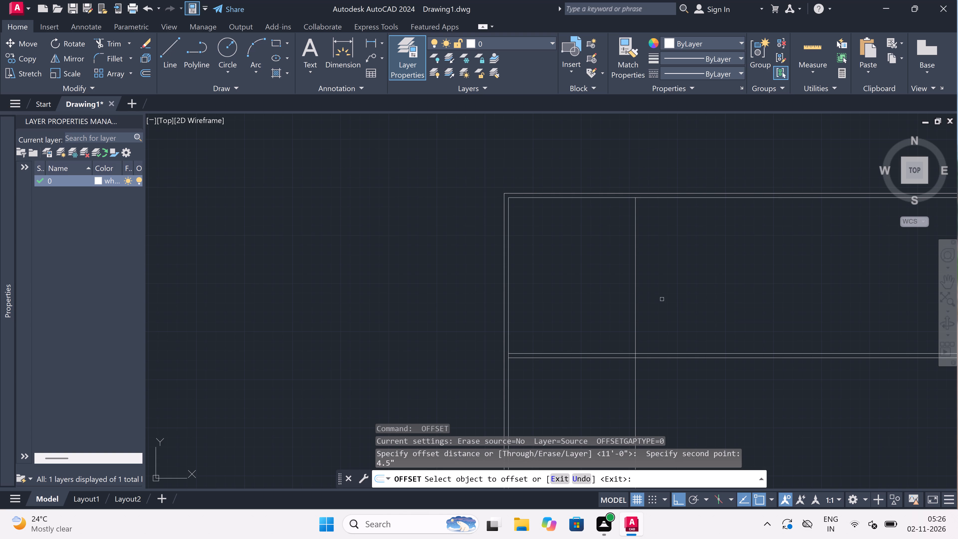
drag(636, 292, 644, 291)
click(673, 290)
key(Escape)
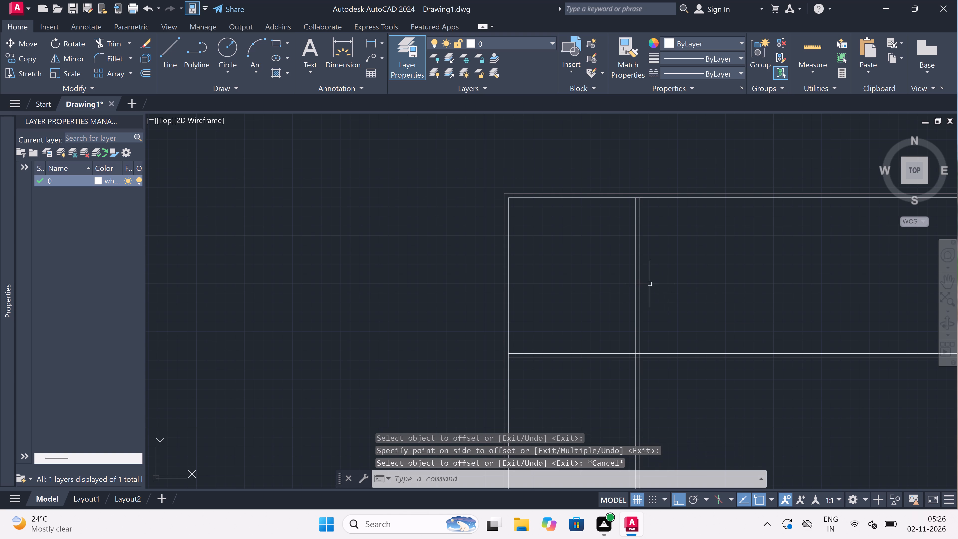
Offset the vertical partition's right face 9'3" to the right to mark the adjoining room's width.
key(space)
click(639, 280)
scroll(639, 280, down, 2)
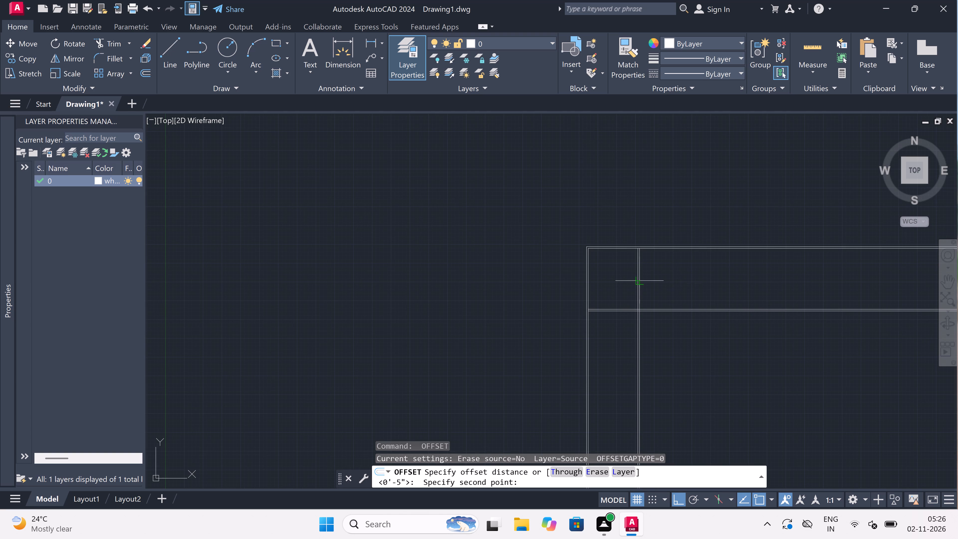
scroll(678, 283, up, 2)
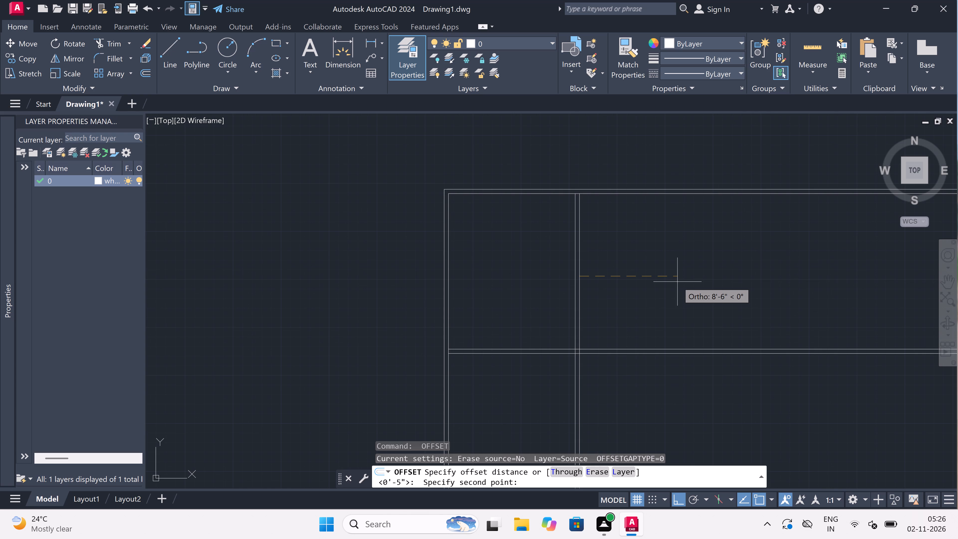
scroll(677, 282, down, 1)
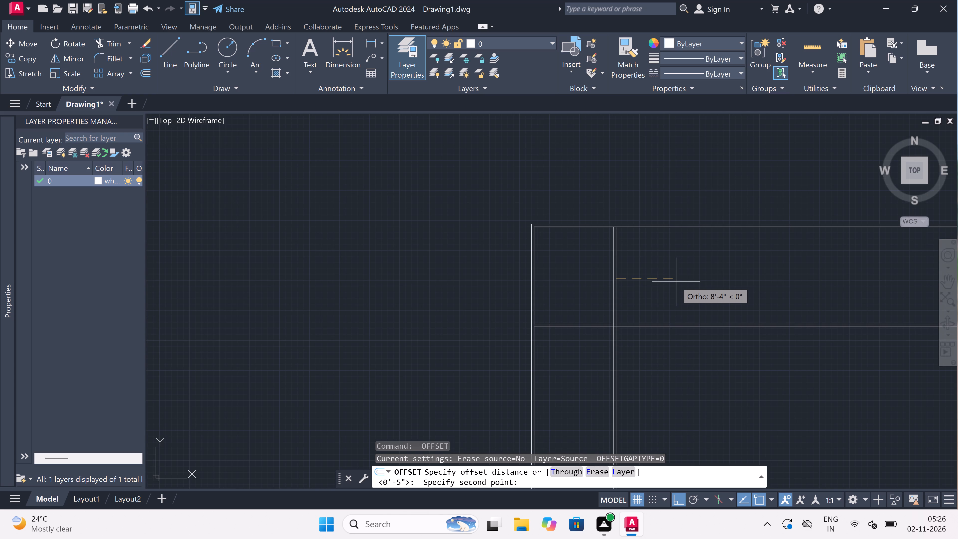
scroll(676, 282, up, 2)
text(9')
key(3)
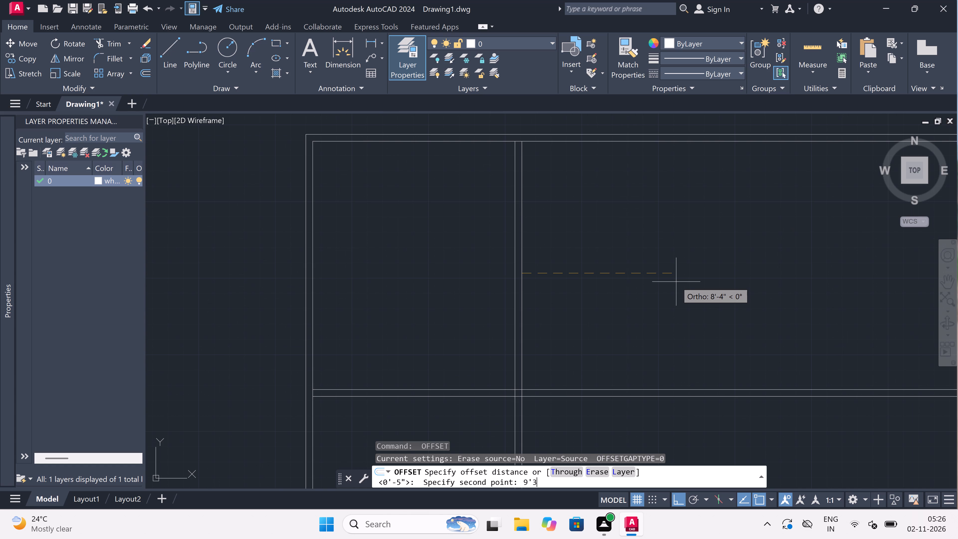
key(shift+quotedbl)
key(space)
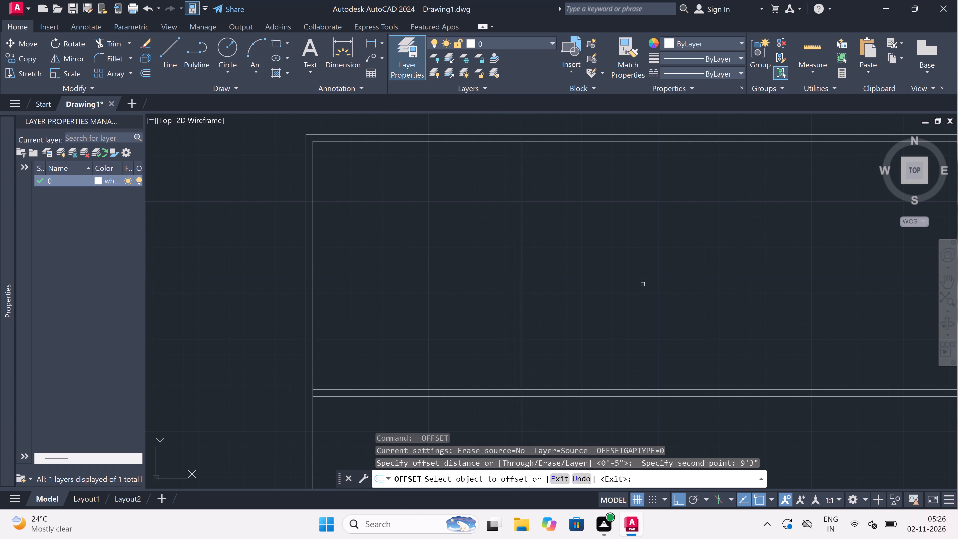
drag(521, 298, 541, 298)
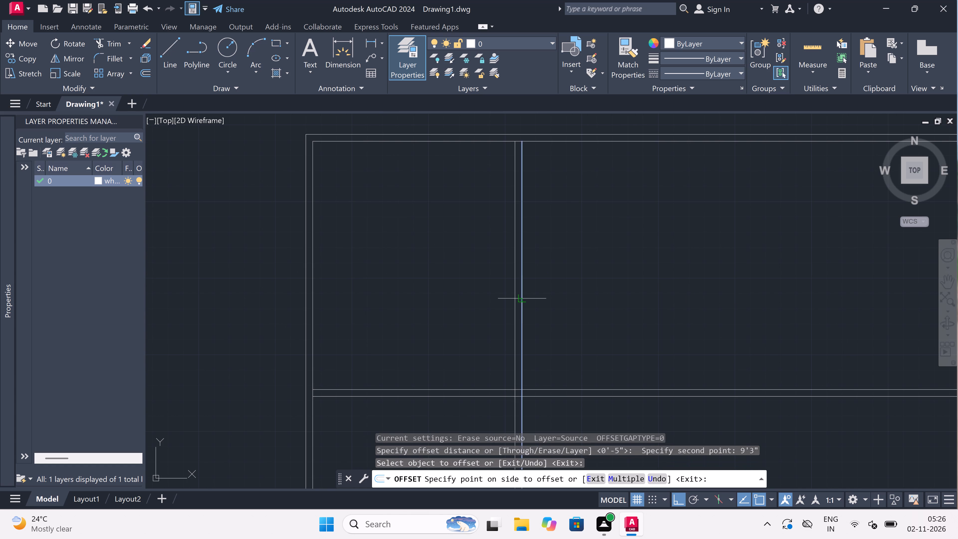
click(726, 297)
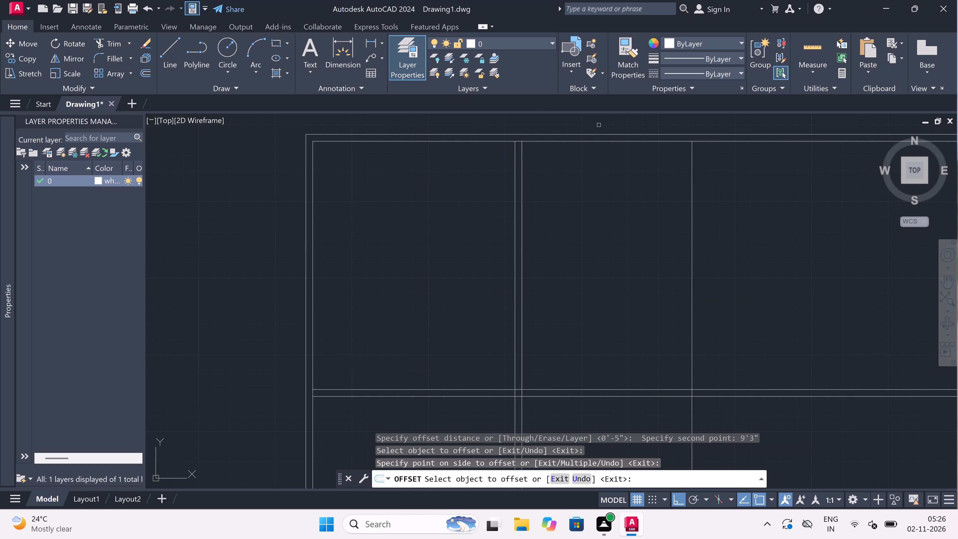
Offset the top wall's inner horizontal line downward by the same 9'3" distance.
drag(602, 141, 602, 198)
click(595, 302)
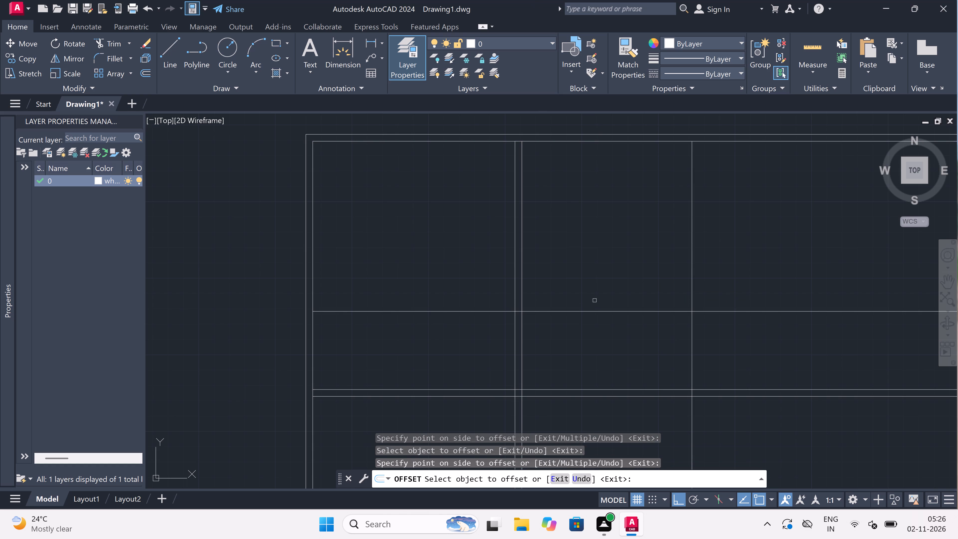
key(Escape)
Offset the 9'3" horizontal partition line 4.5" downward to form the partition's second face.
key(space)
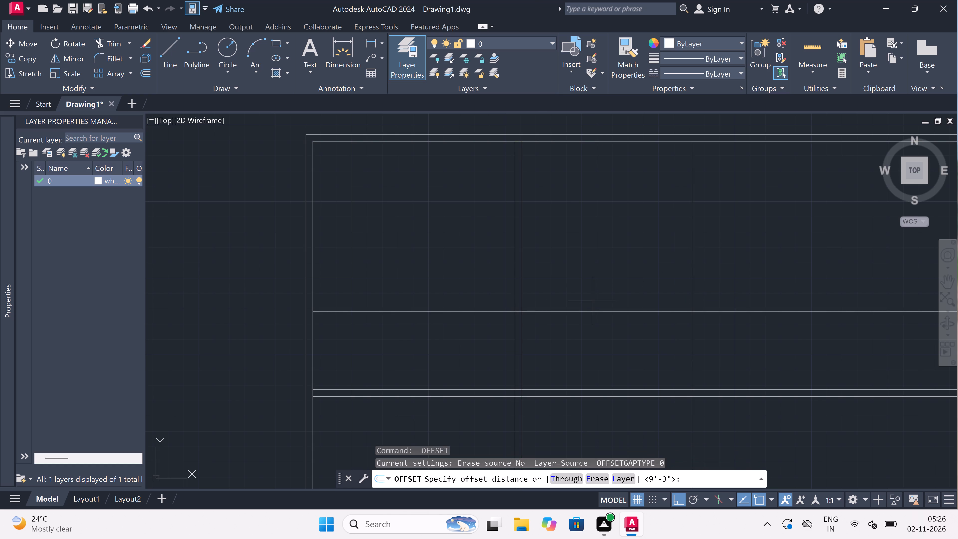
click(590, 314)
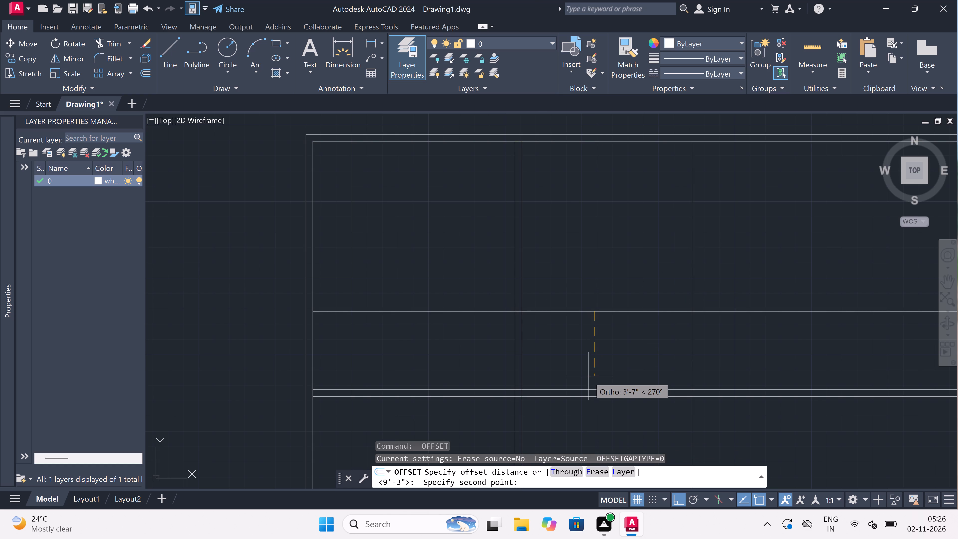
key(4)
key(period)
key(5)
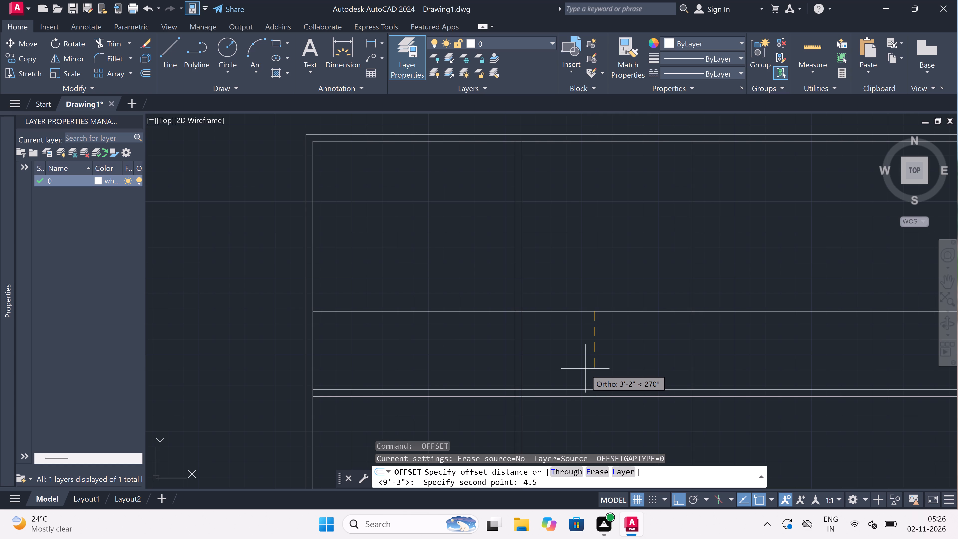
key(shift+quotedbl)
key(space)
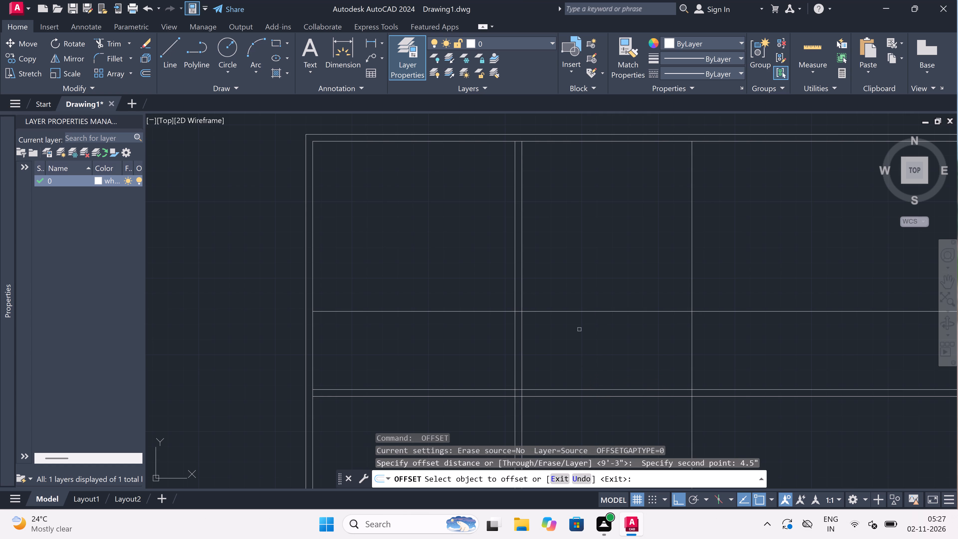
drag(581, 312, 581, 324)
drag(581, 337, 606, 321)
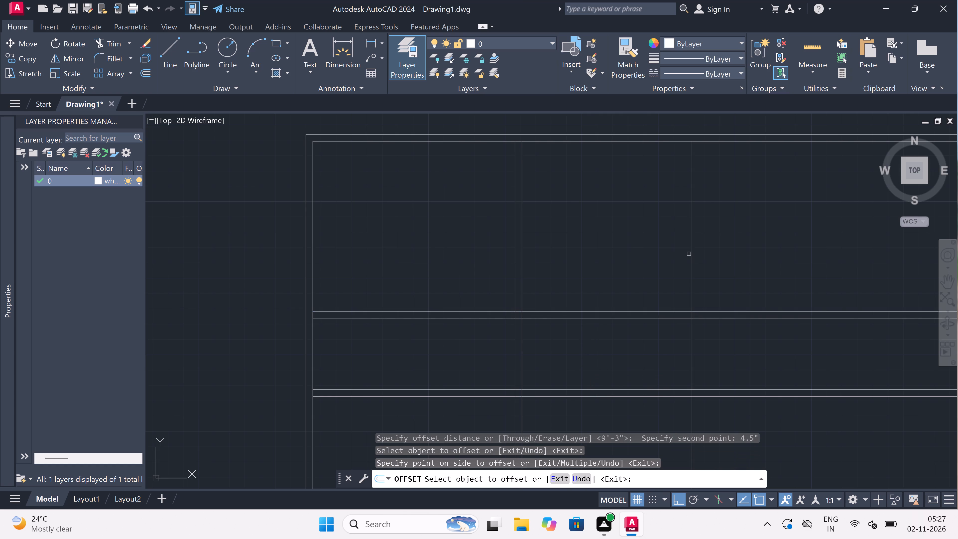
Offset the second vertical partition line, at the adjoining room's far side, 4.5" to the right.
drag(690, 251, 719, 245)
click(735, 242)
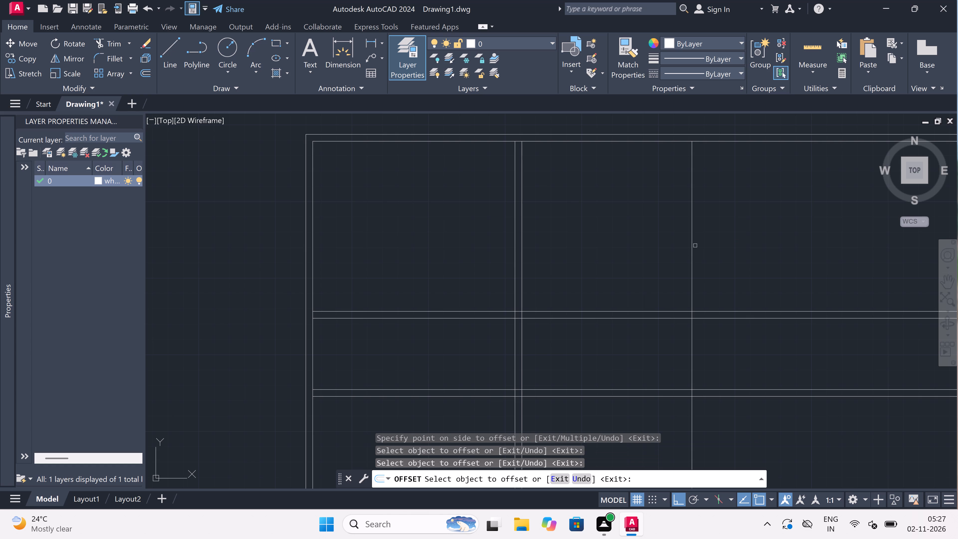
drag(693, 234, 708, 232)
click(718, 230)
key(Escape)
Trim the upper horizontal partition's two lines out of the left room, between the left wall and the first vertical partition.
key(t)
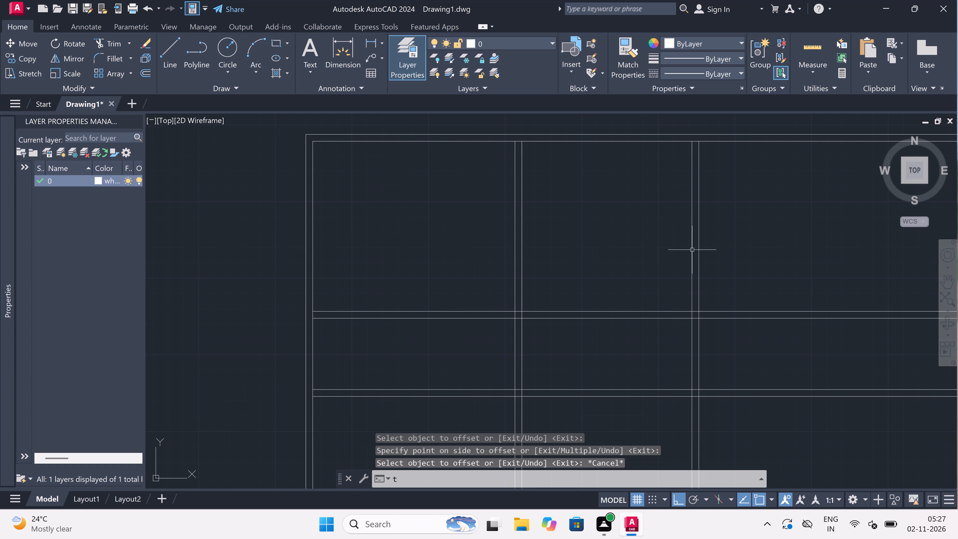
key(r)
key(space)
drag(351, 354, 351, 347)
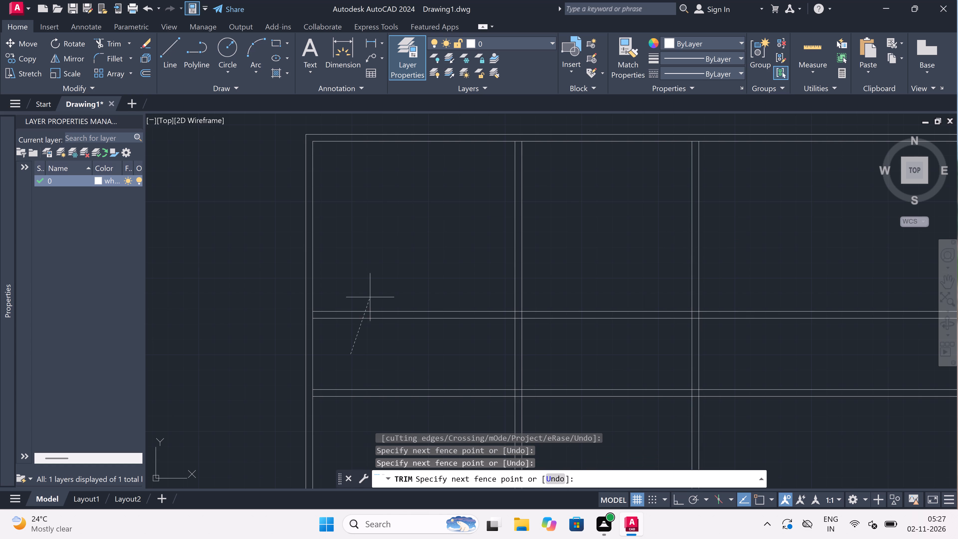
click(383, 277)
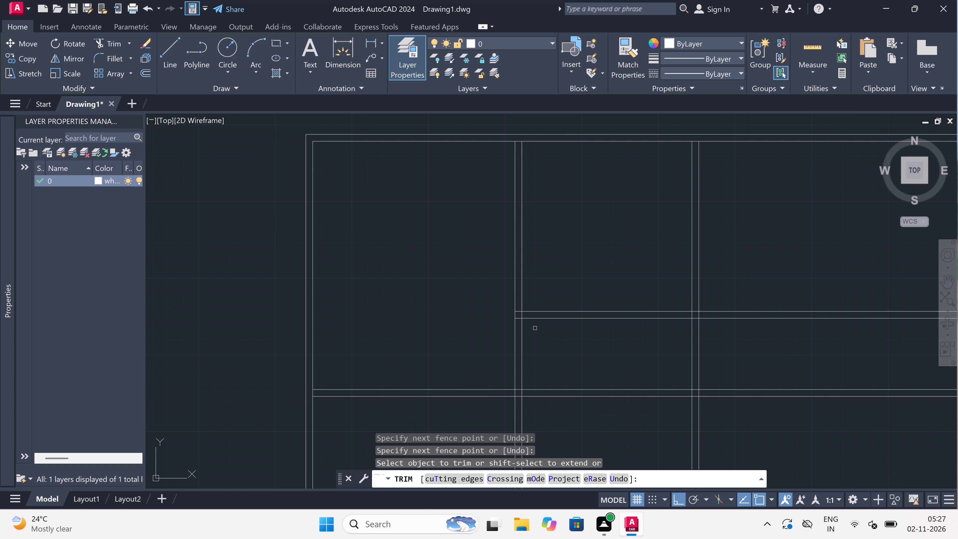
Trim the leftover segments where the upper horizontal partition meets the first vertical partition, opening the T-junction.
scroll(528, 318, down, 3)
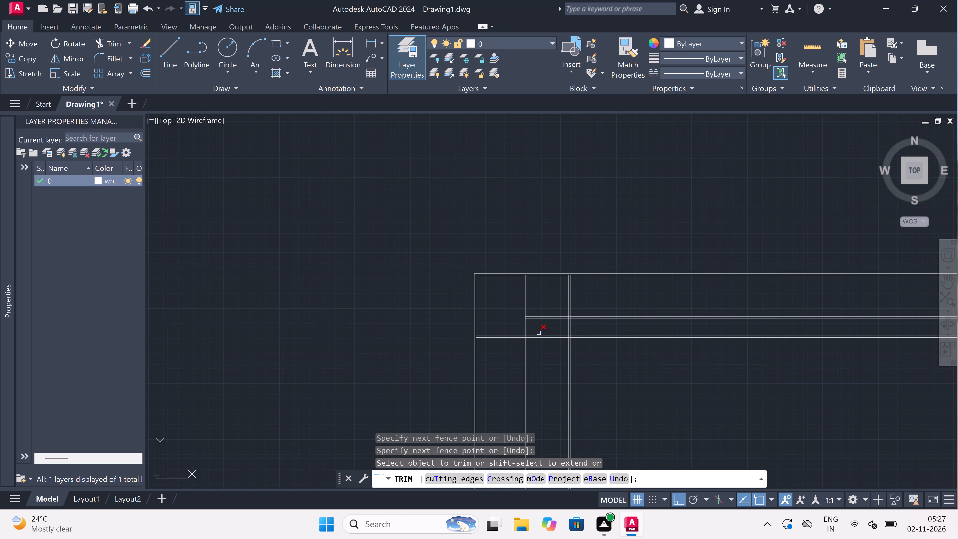
scroll(539, 334, up, 3)
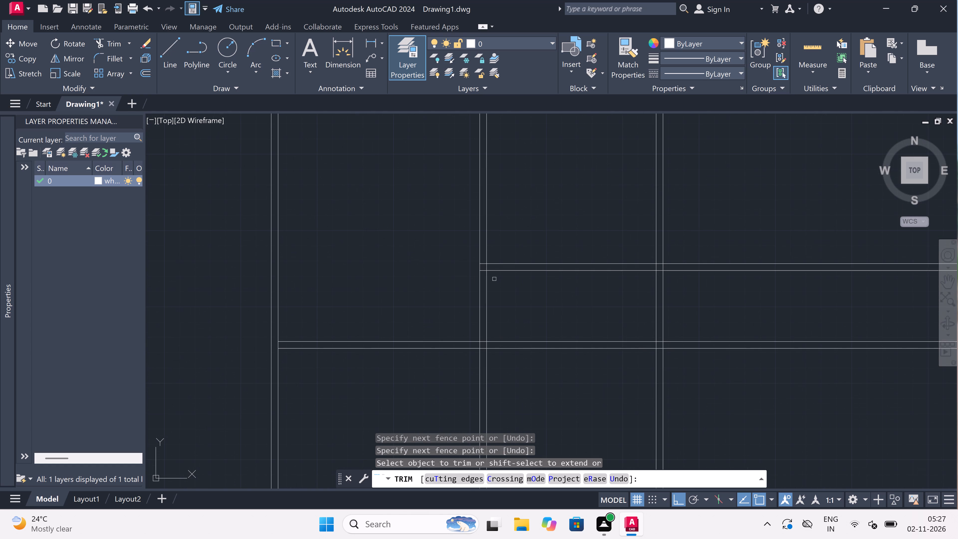
scroll(479, 267, up, 3)
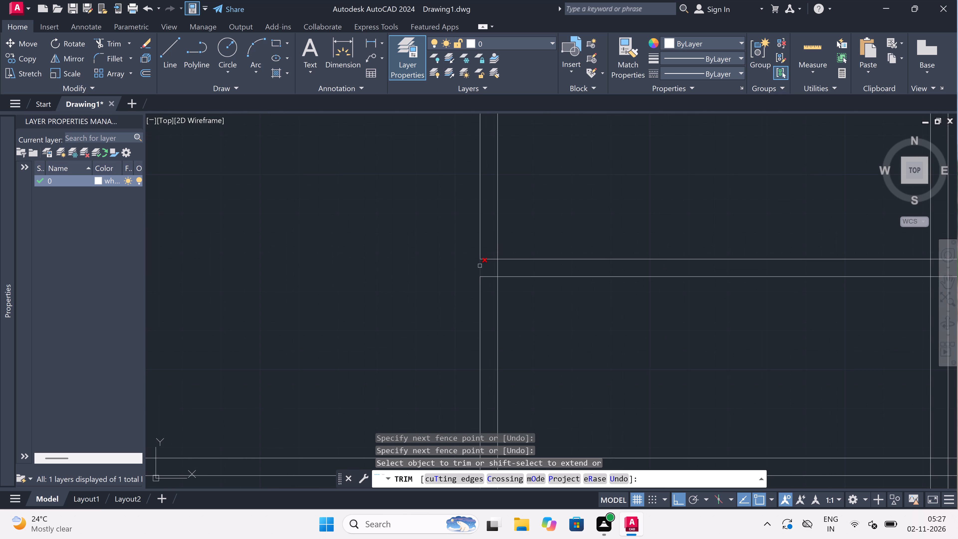
scroll(491, 245, up, 3)
drag(491, 245, 491, 247)
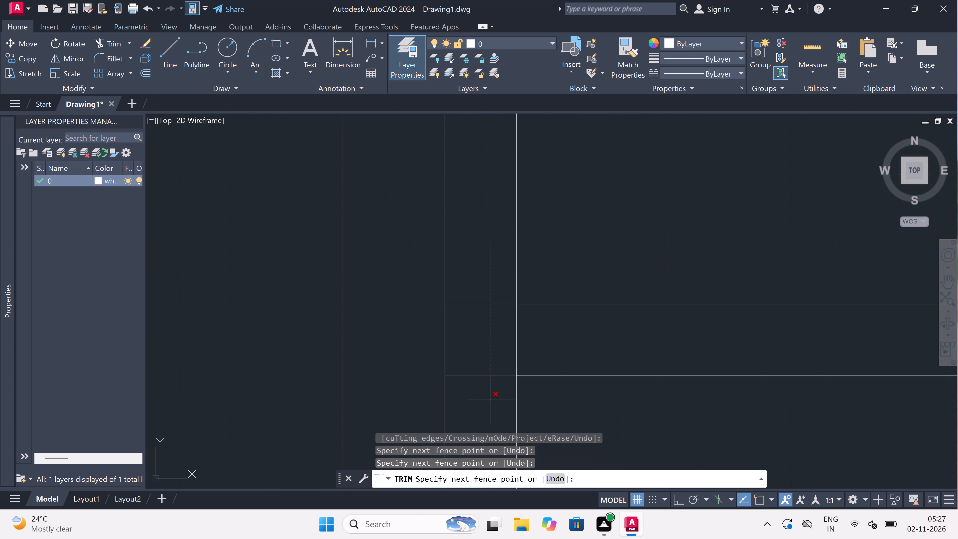
drag(491, 398, 492, 388)
click(496, 348)
drag(605, 350, 600, 350)
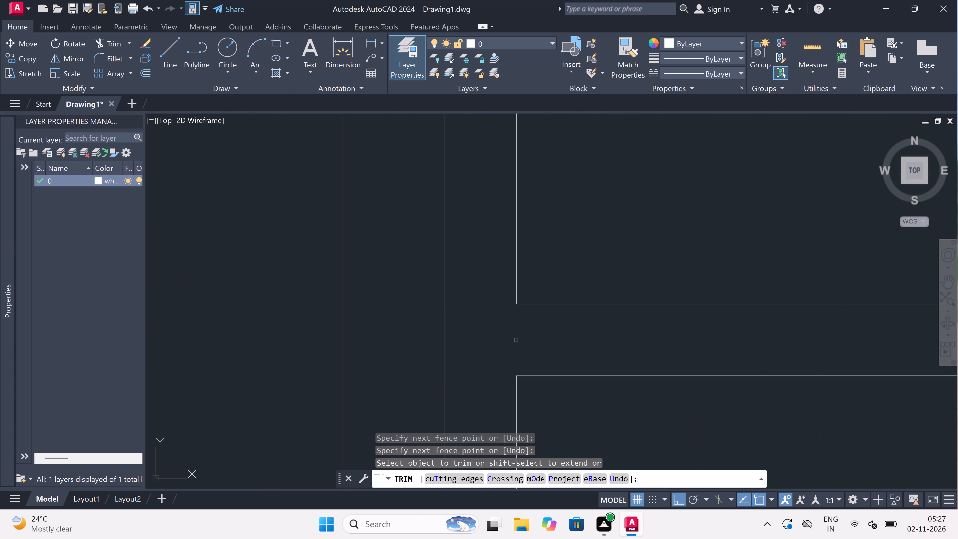
Trim the top wall's inner line between the two faces of the first vertical partition.
scroll(511, 337, down, 10)
scroll(493, 310, up, 2)
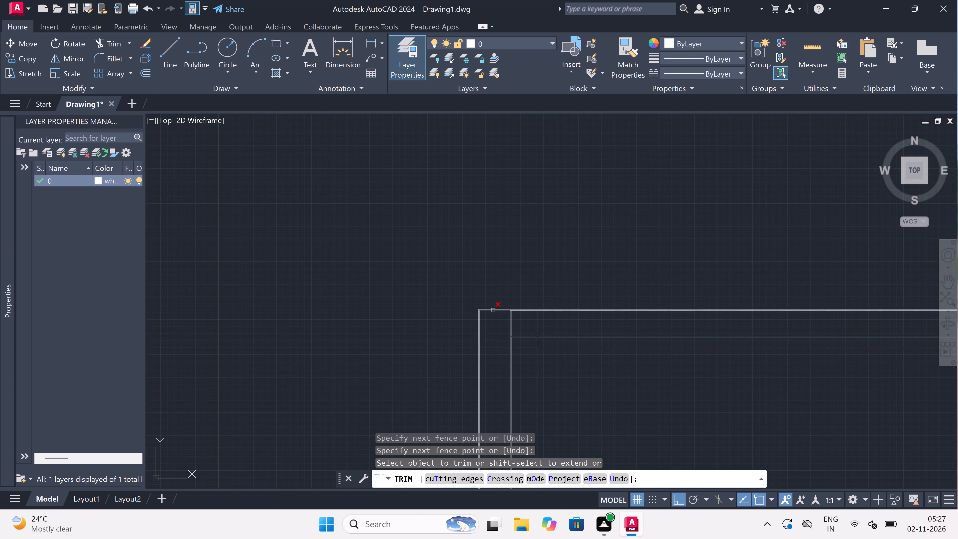
scroll(493, 310, up, 2)
scroll(630, 331, up, 1)
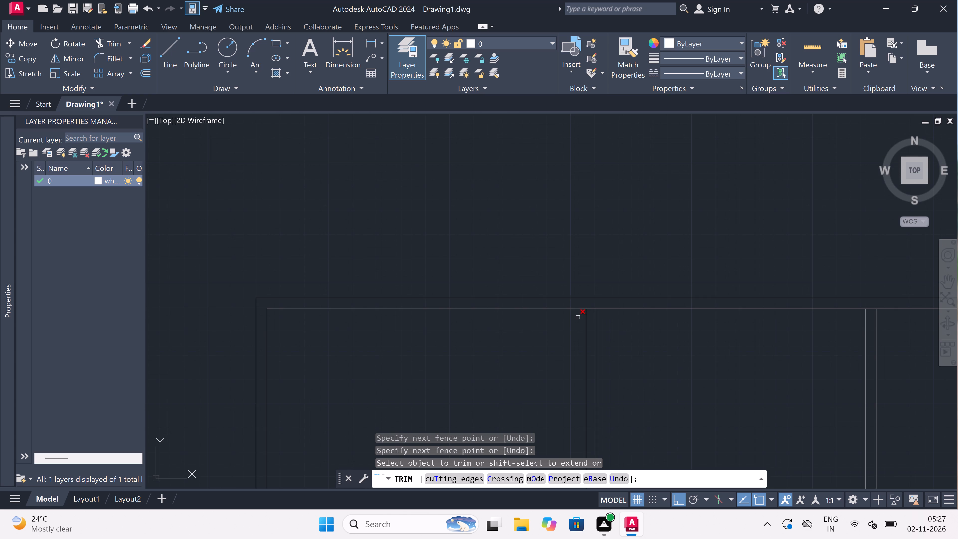
scroll(578, 314, up, 2)
scroll(614, 295, up, 2)
click(614, 295)
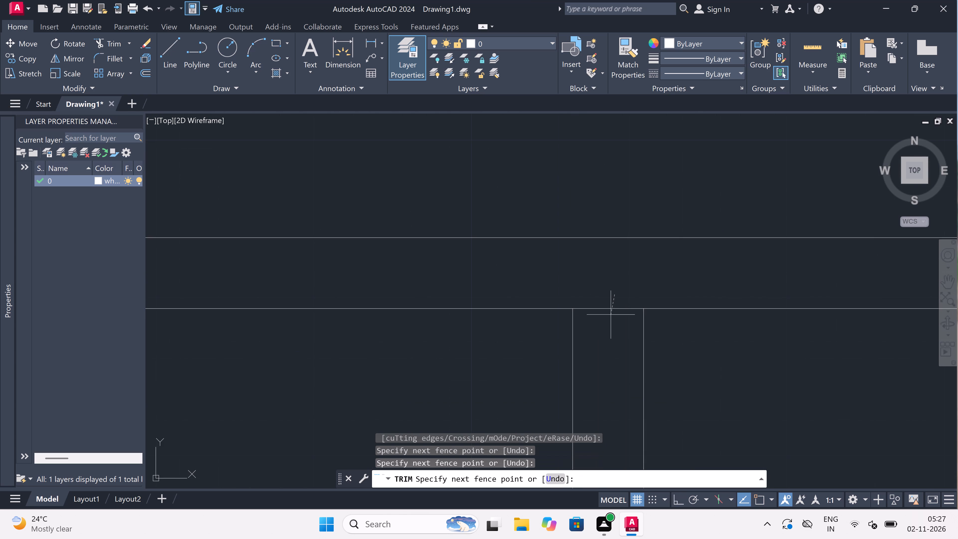
click(608, 330)
Trim the top wall's inner line between the two faces of the second vertical partition.
scroll(605, 289, down, 9)
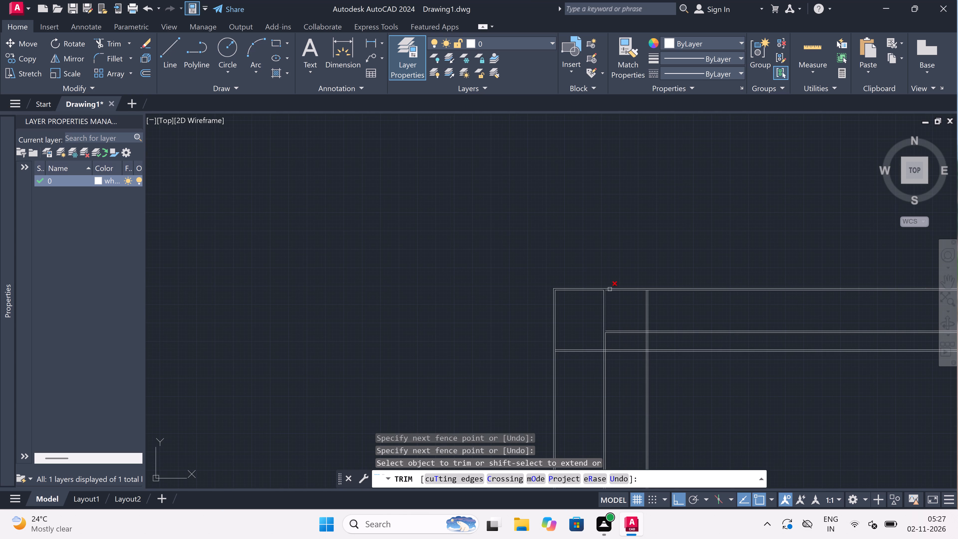
scroll(650, 288, up, 7)
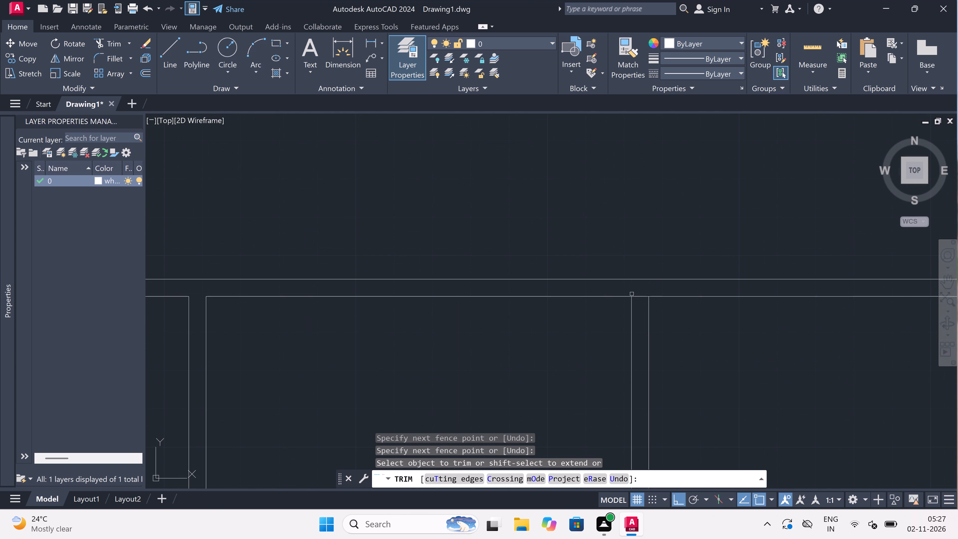
click(635, 297)
Trim the left wall's inner line between the two faces of the lower horizontal partition.
scroll(629, 286, down, 6)
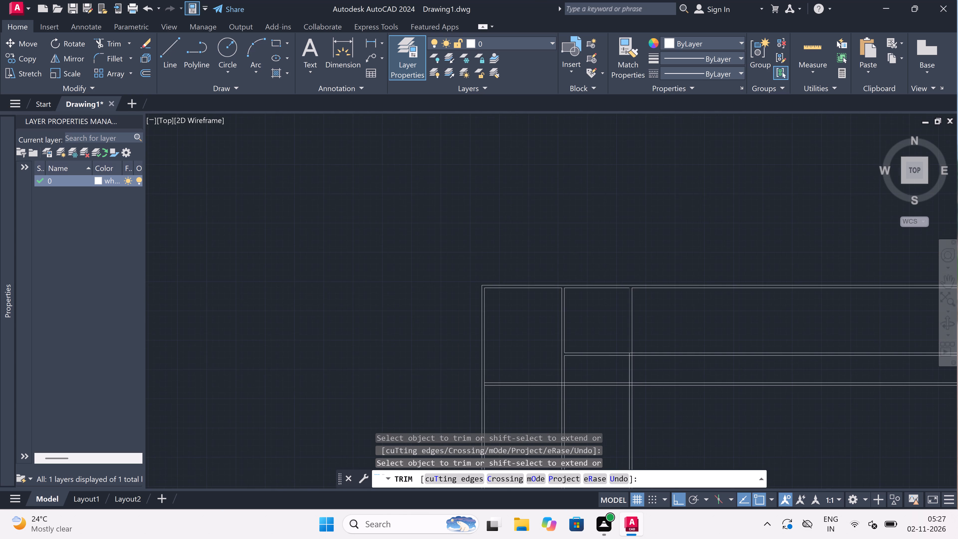
scroll(629, 286, down, 1)
scroll(603, 317, up, 4)
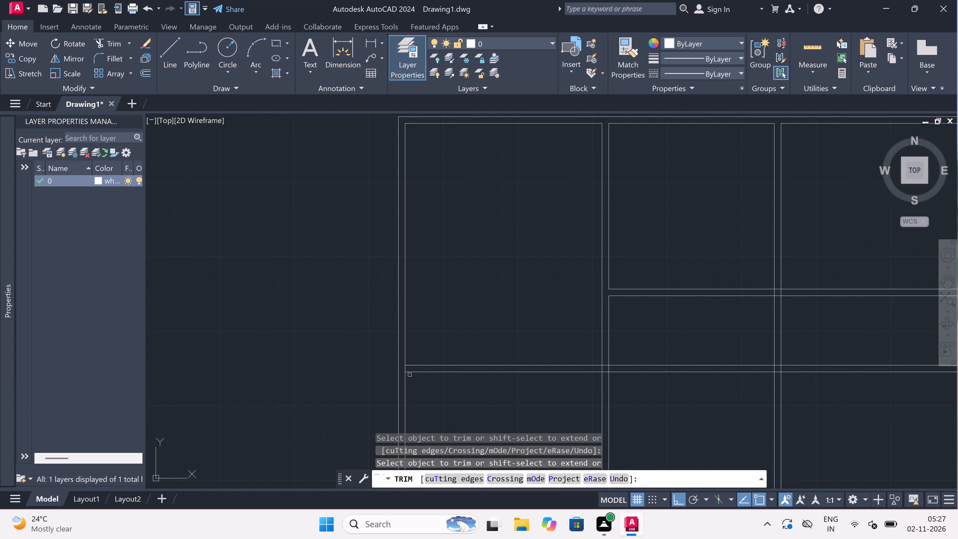
scroll(405, 370, up, 4)
click(405, 367)
Trim the first vertical partition's left face and the lower horizontal partition's upper face inside their crossing.
scroll(453, 318, down, 2)
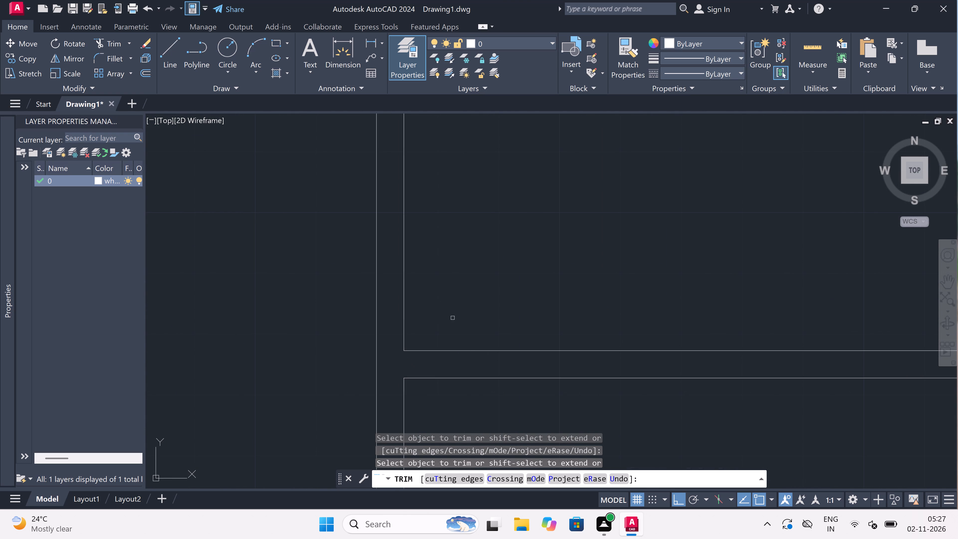
scroll(453, 318, down, 5)
scroll(478, 321, up, 4)
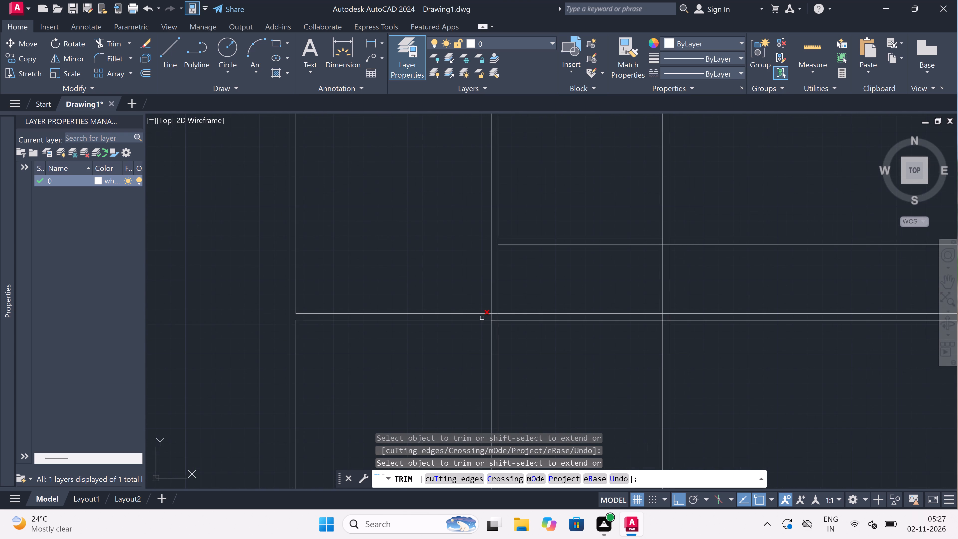
scroll(506, 330, down, 3)
scroll(484, 303, up, 1)
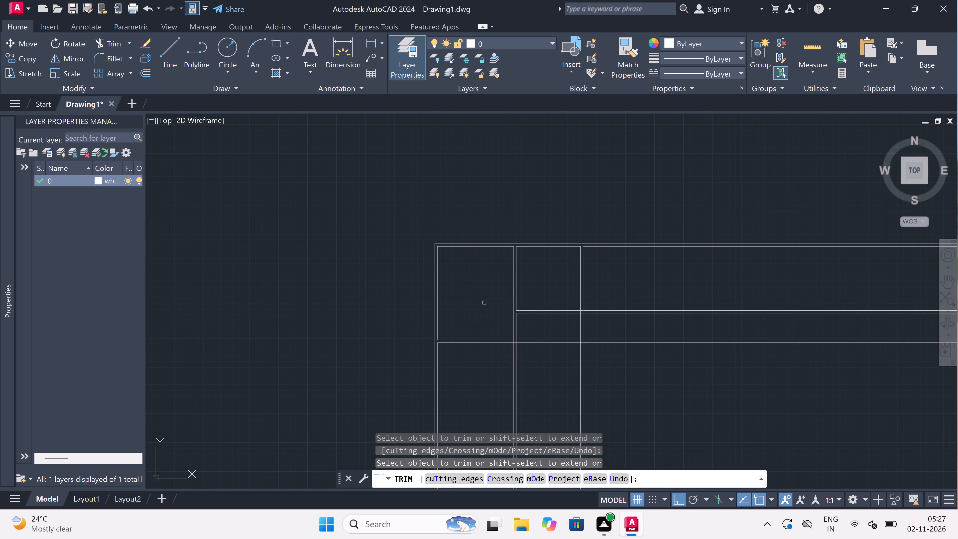
scroll(513, 322, down, 2)
scroll(513, 322, up, 5)
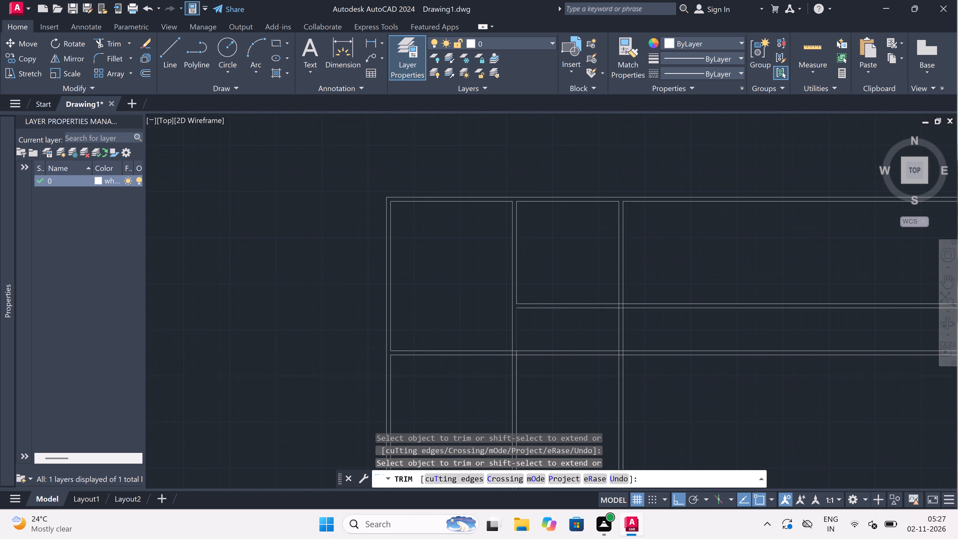
scroll(562, 331, down, 2)
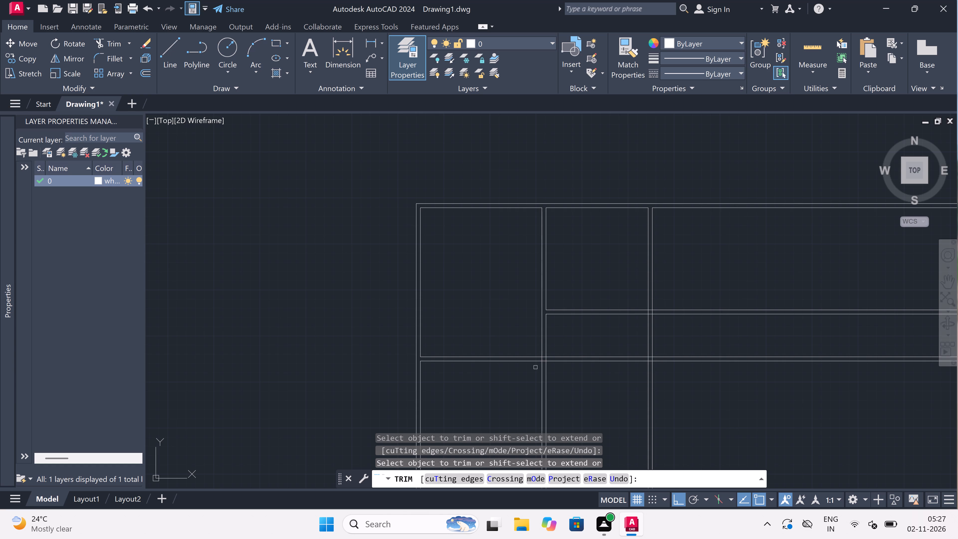
scroll(546, 357, up, 3)
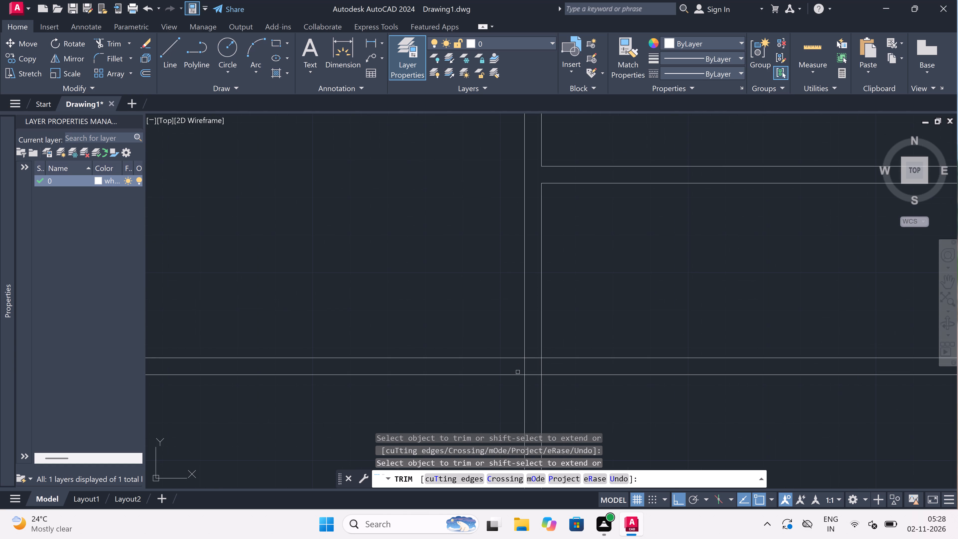
scroll(521, 372, up, 3)
click(521, 371)
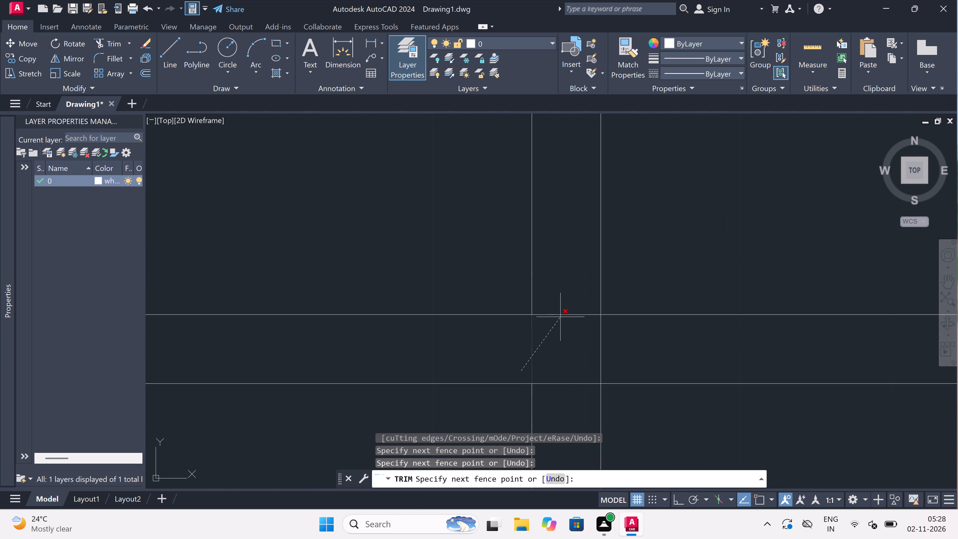
click(561, 313)
Trim away both lines of the first vertical partition below the lower horizontal partition.
scroll(560, 342, down, 4)
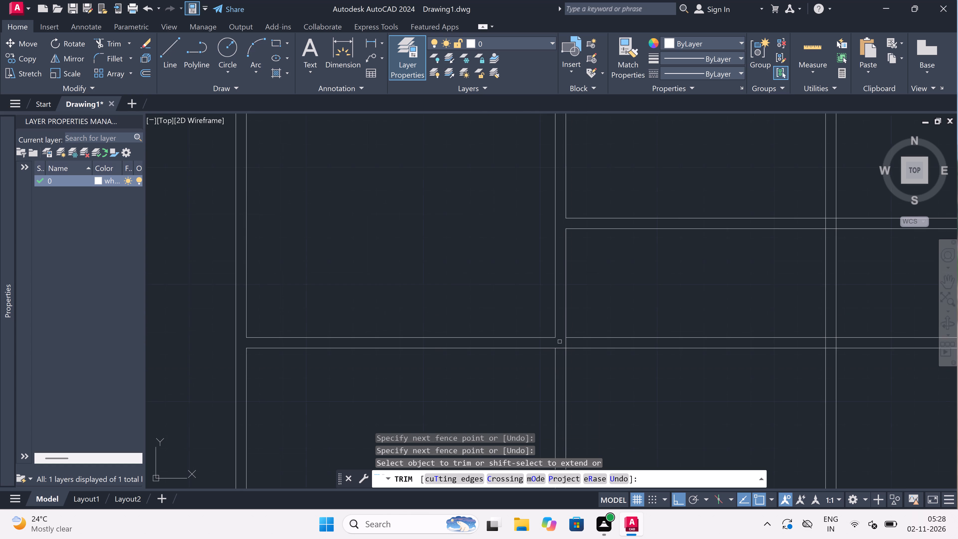
scroll(560, 342, down, 2)
scroll(582, 374, up, 1)
click(581, 372)
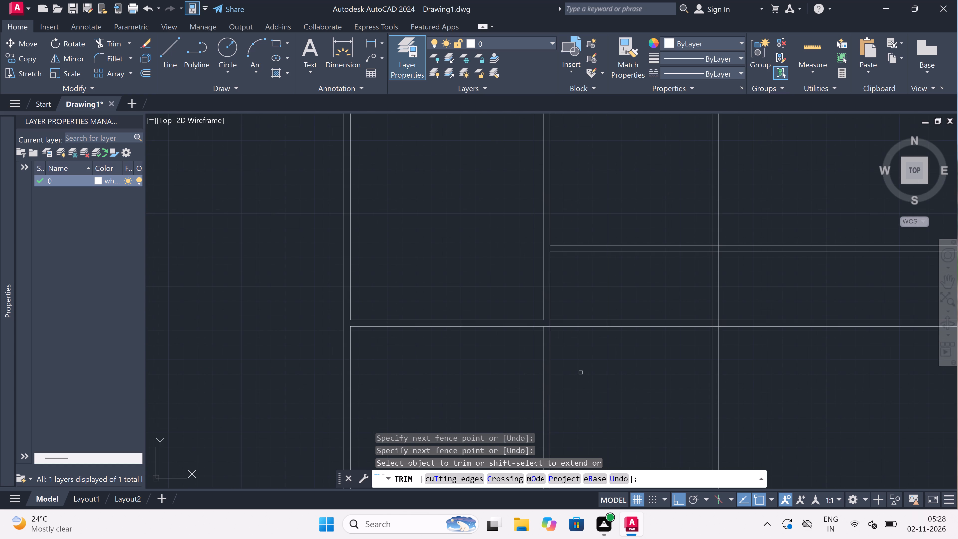
click(512, 372)
Trim the leftover stub of the first vertical partition's right face between the lower horizontal partition's faces.
scroll(548, 295, up, 2)
scroll(548, 371, up, 2)
click(547, 364)
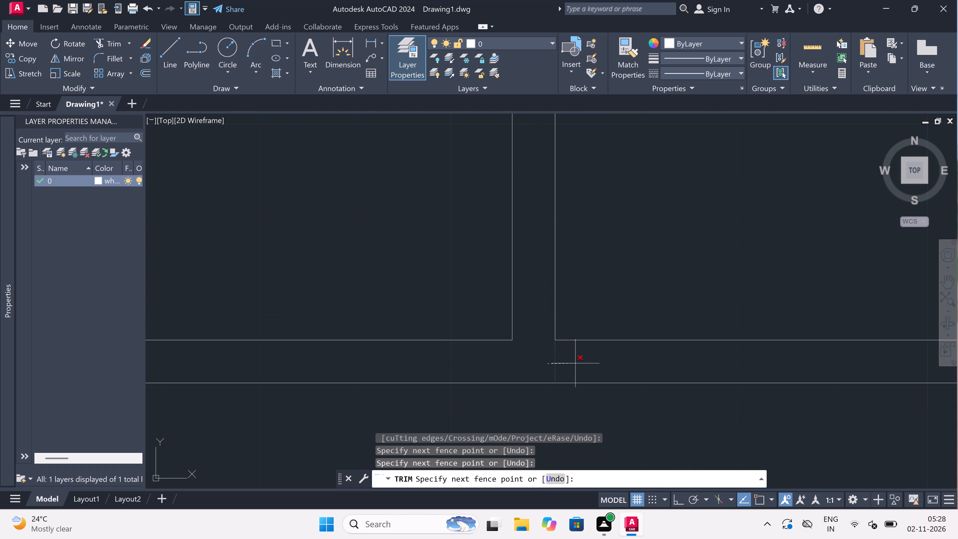
click(575, 362)
scroll(484, 359, down, 5)
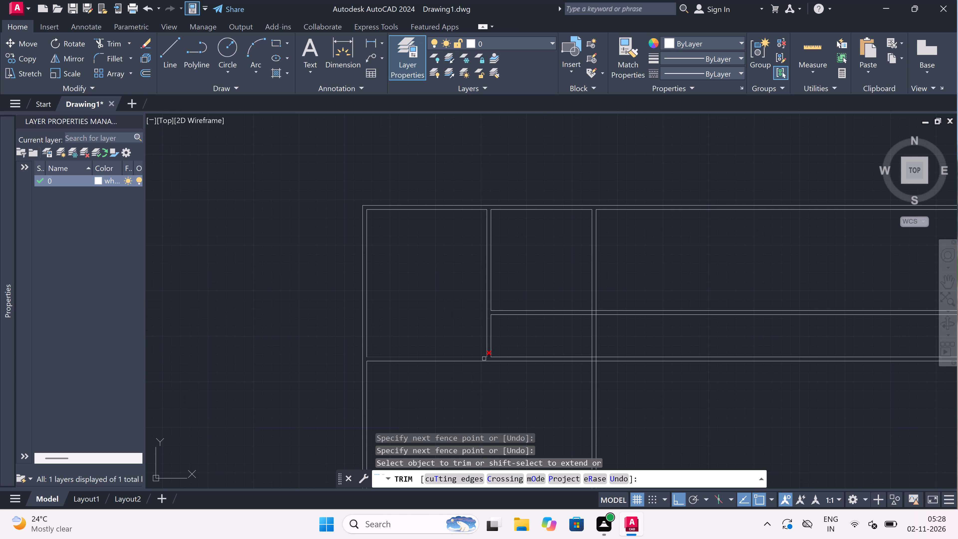
key(Escape)
Offset the first vertical partition's right face 5'3" to the right, in the strip between the two horizontal partitions.
scroll(517, 330, up, 2)
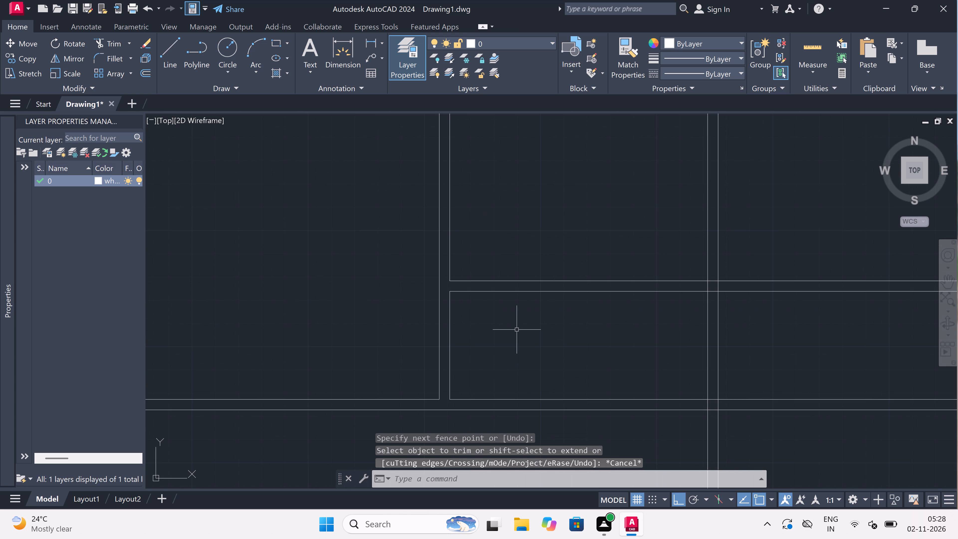
key(o)
key(space)
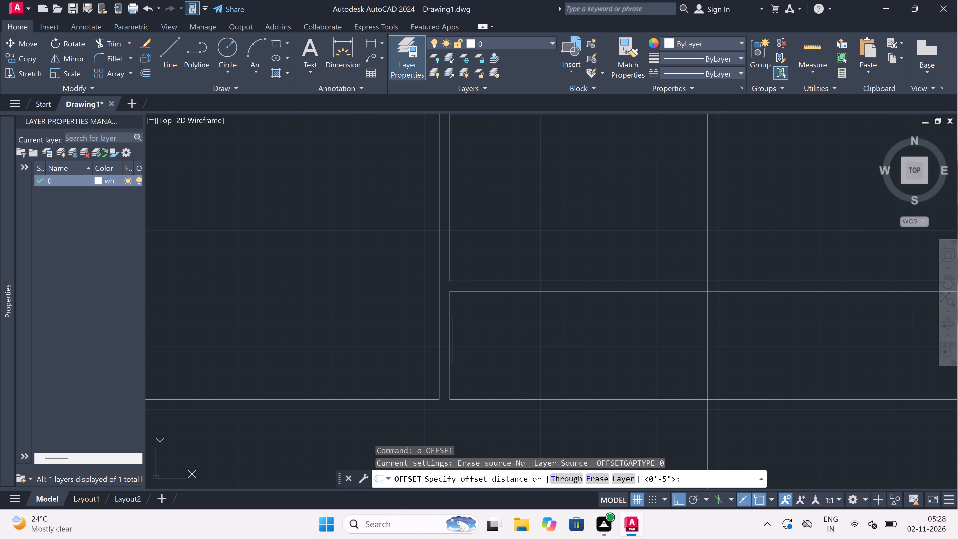
click(453, 348)
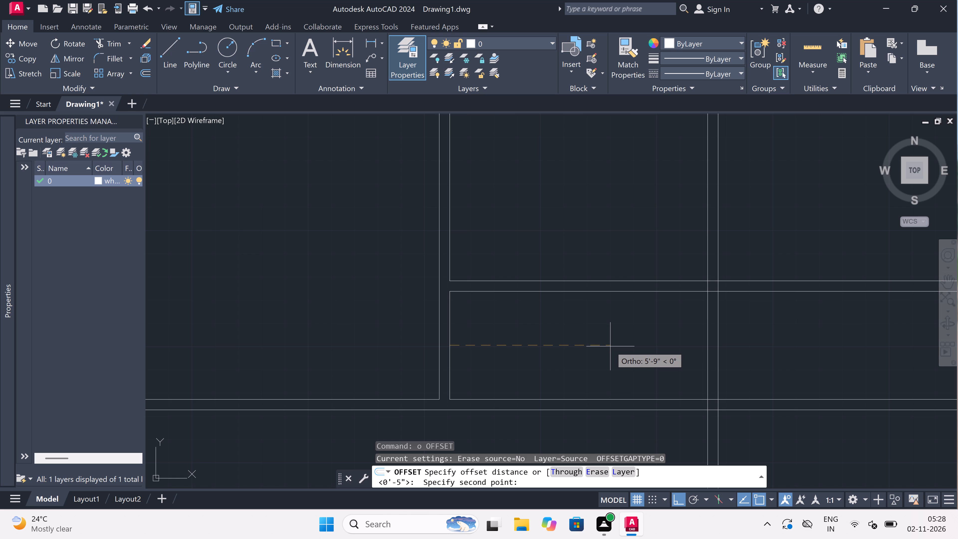
text(5')
key(3)
key(shift+quotedbl)
key(space)
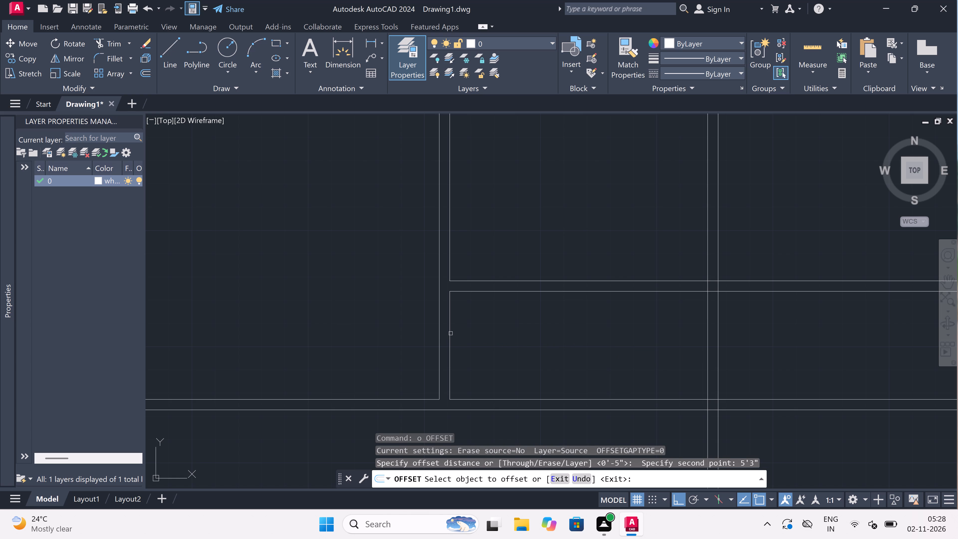
drag(450, 332, 452, 332)
click(603, 330)
key(Escape)
Offset the new short vertical line 4.5" to the right to give the partition its second face.
key(space)
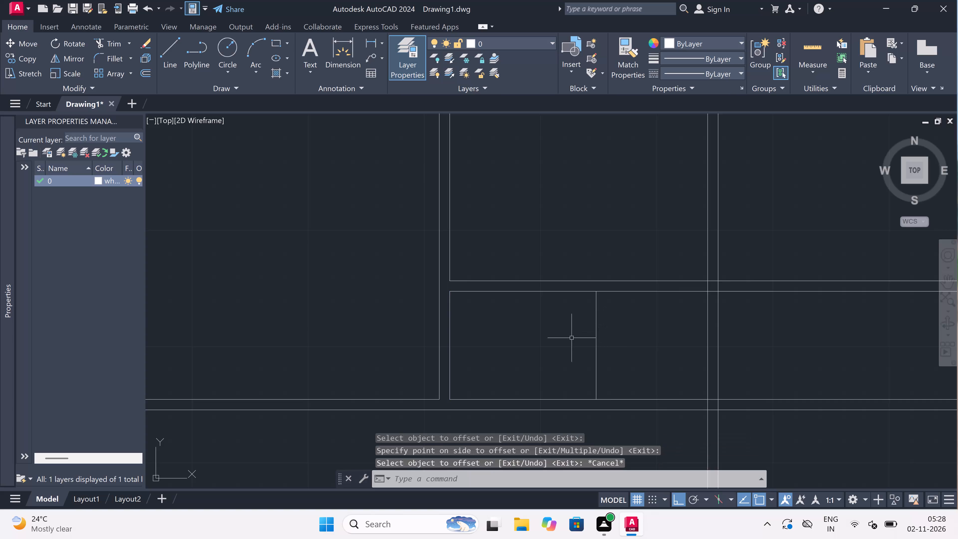
click(598, 341)
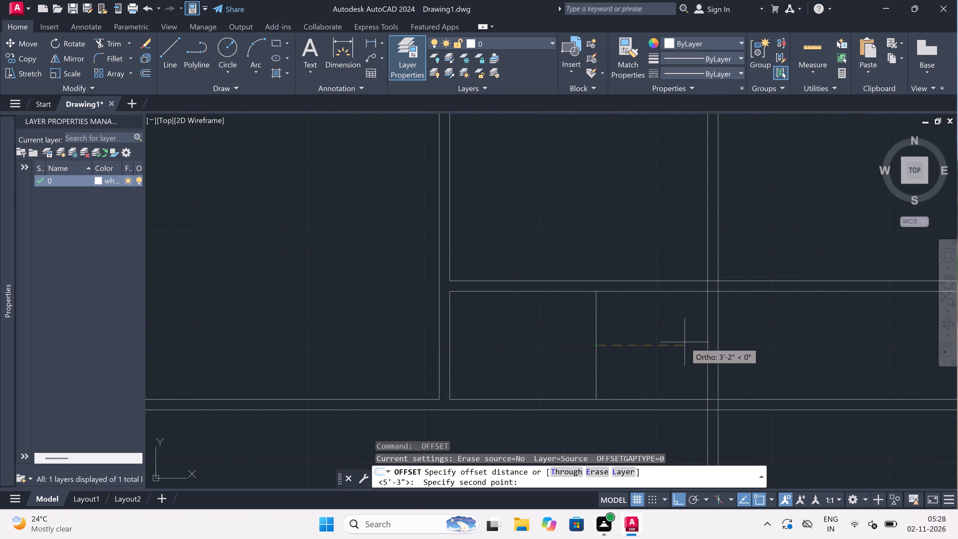
key(4)
key(period)
key(5)
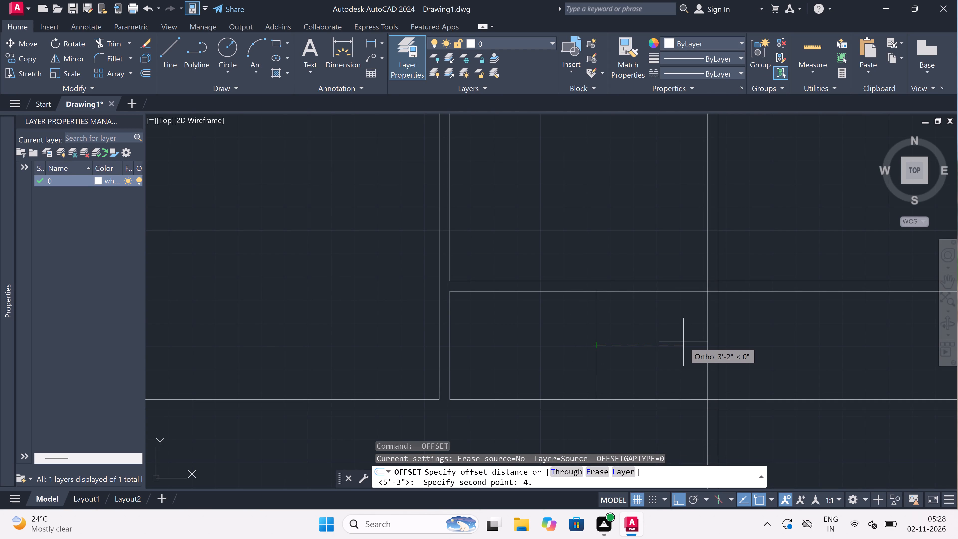
key(shift+quotedbl)
key(space)
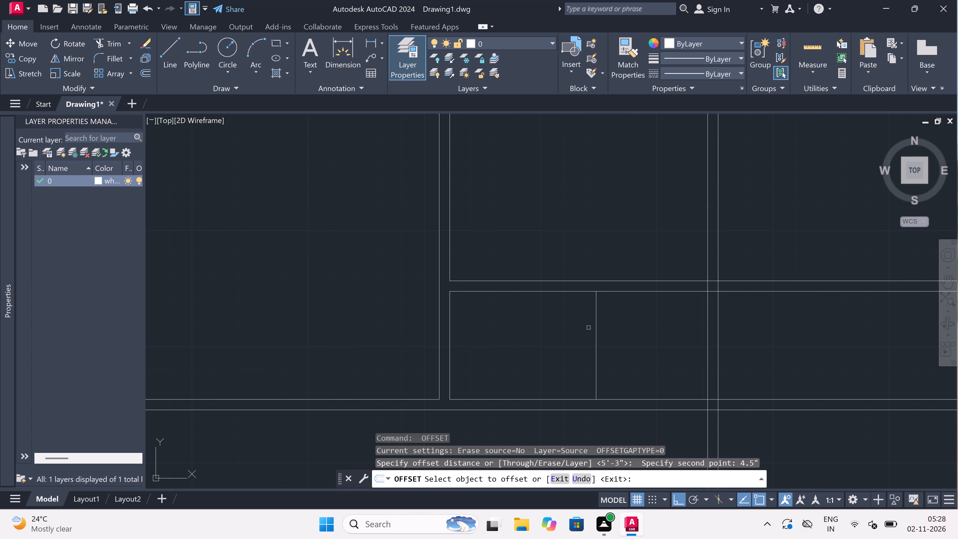
drag(597, 323, 607, 327)
click(641, 336)
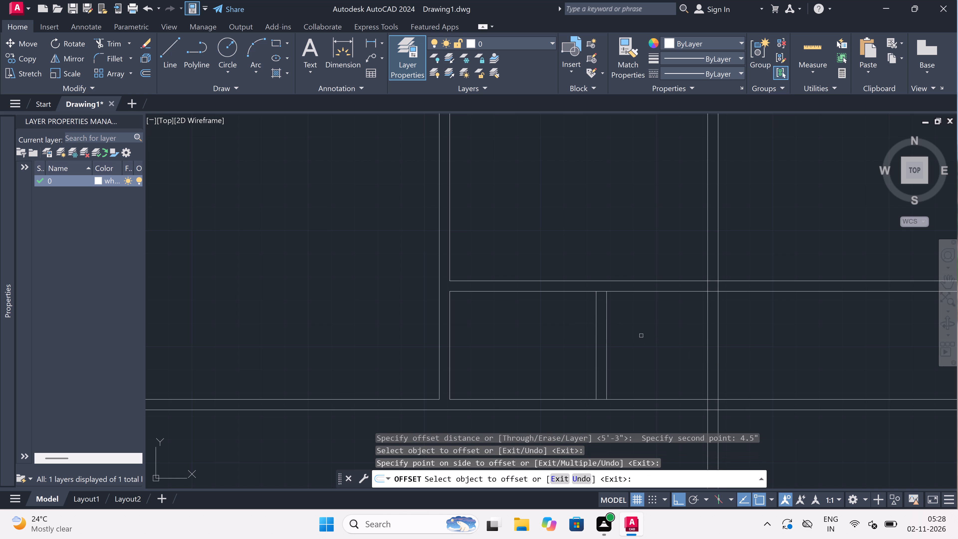
key(Escape)
Extend both faces of the new short partition to the outer faces of the upper and lower horizontal partitions.
scroll(580, 335, down, 3)
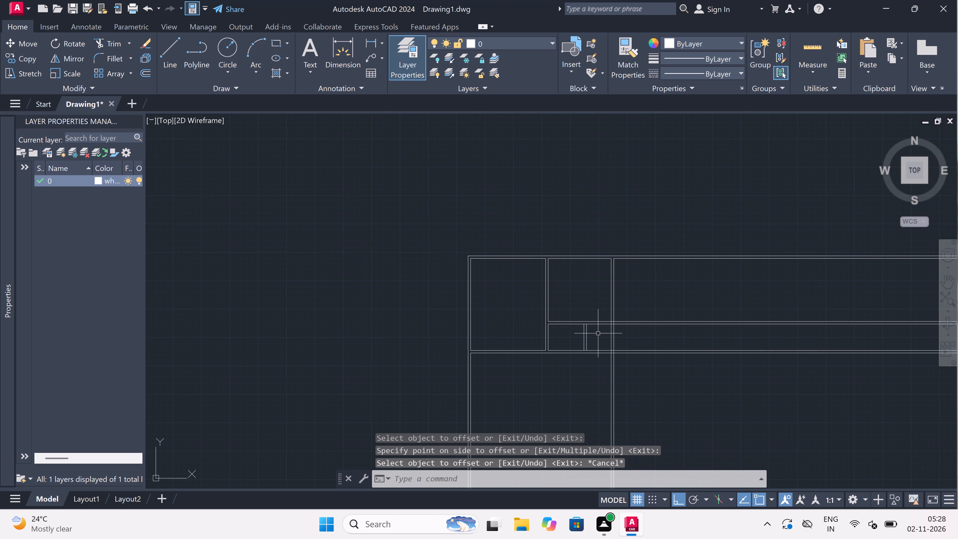
scroll(607, 330, up, 2)
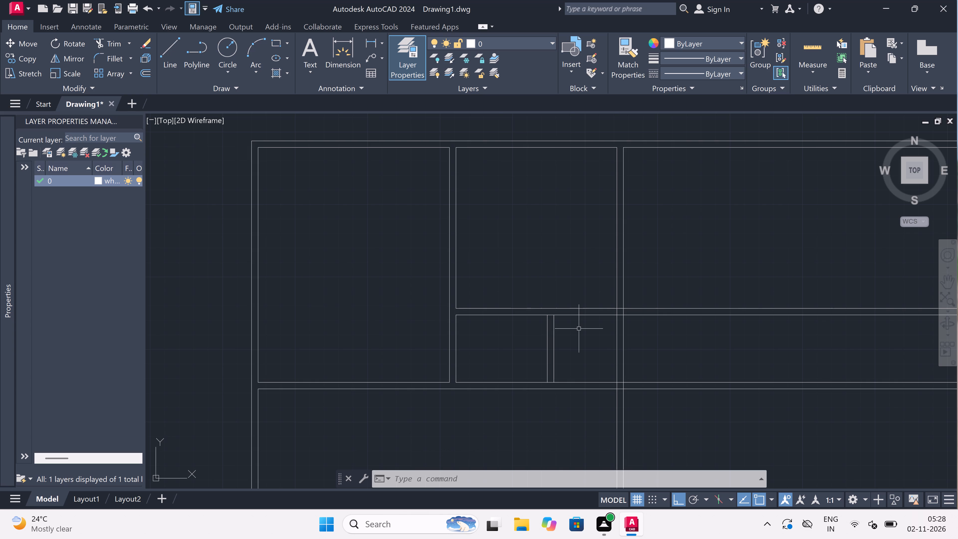
text(ex)
key(space)
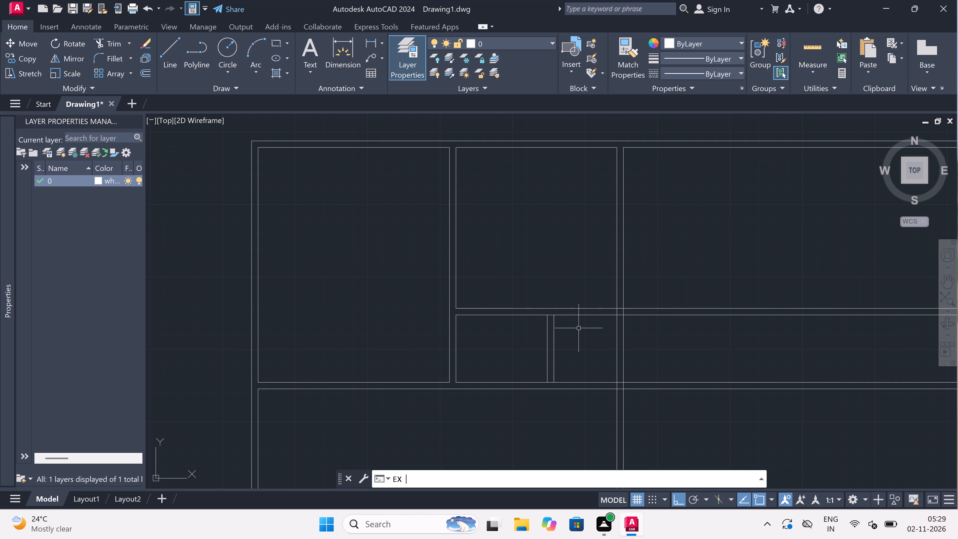
click(579, 342)
click(513, 358)
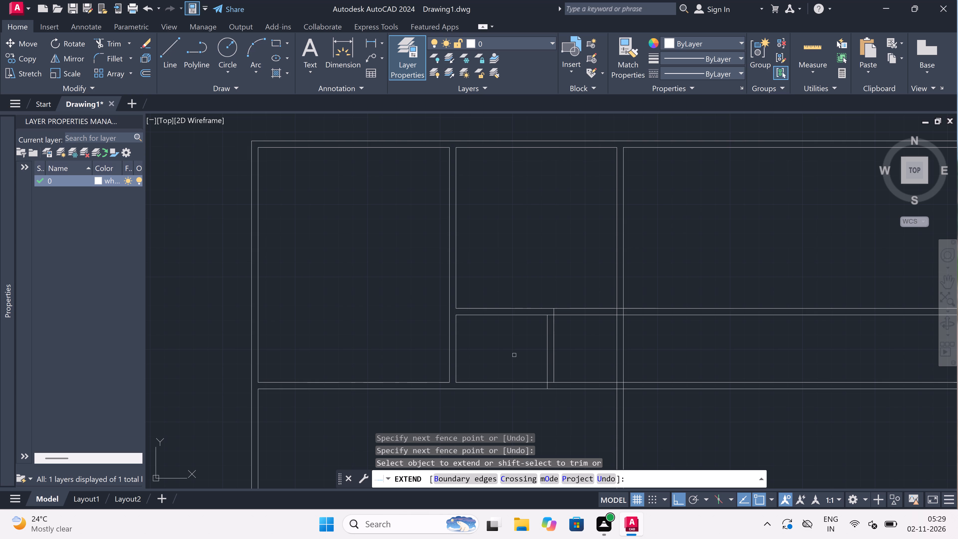
drag(574, 352, 569, 353)
click(533, 360)
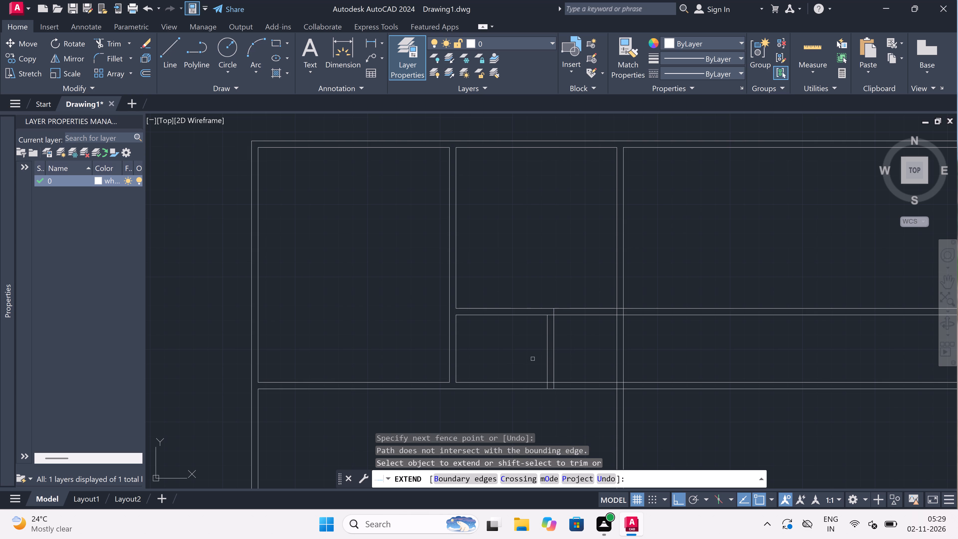
click(534, 357)
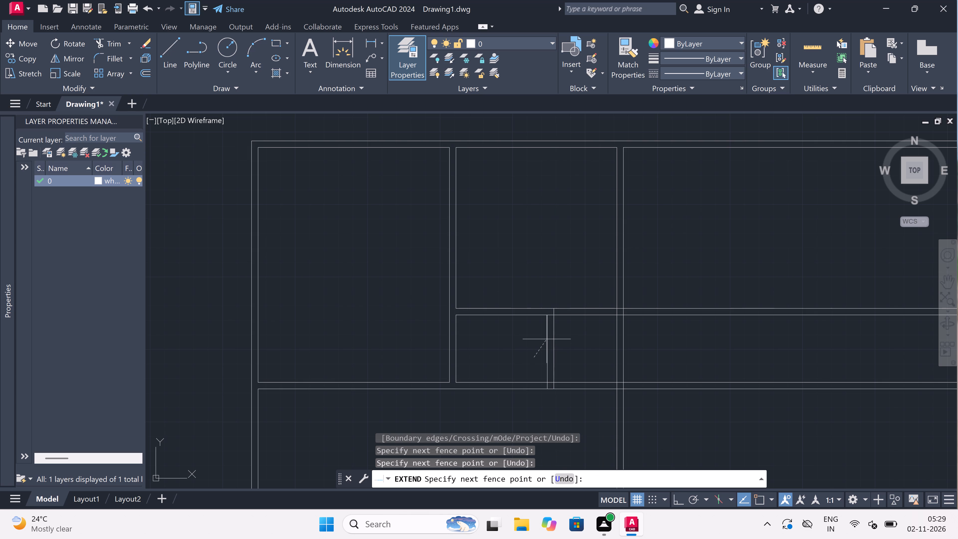
click(548, 332)
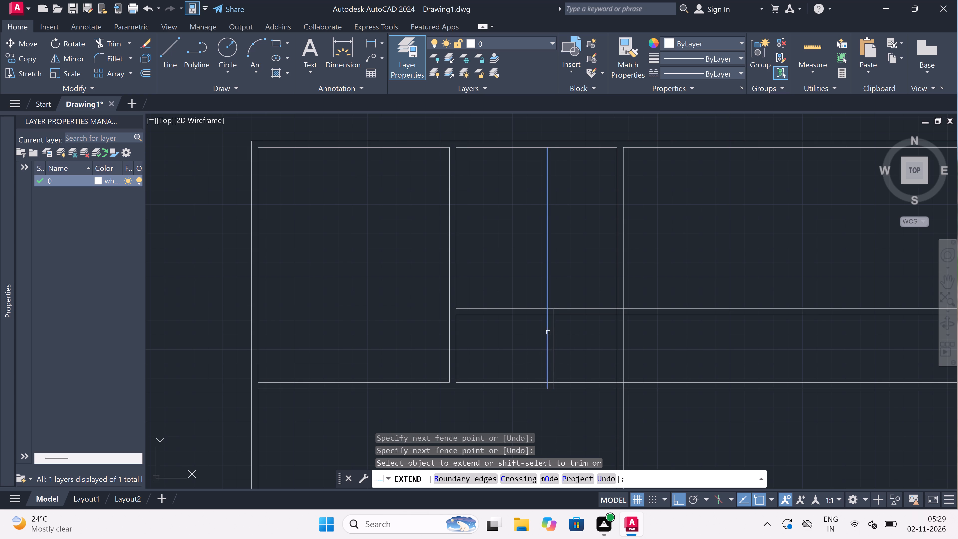
key(Escape)
Trim both lines of the lower horizontal partition between the short partition and the second vertical partition.
text(tr)
key(space)
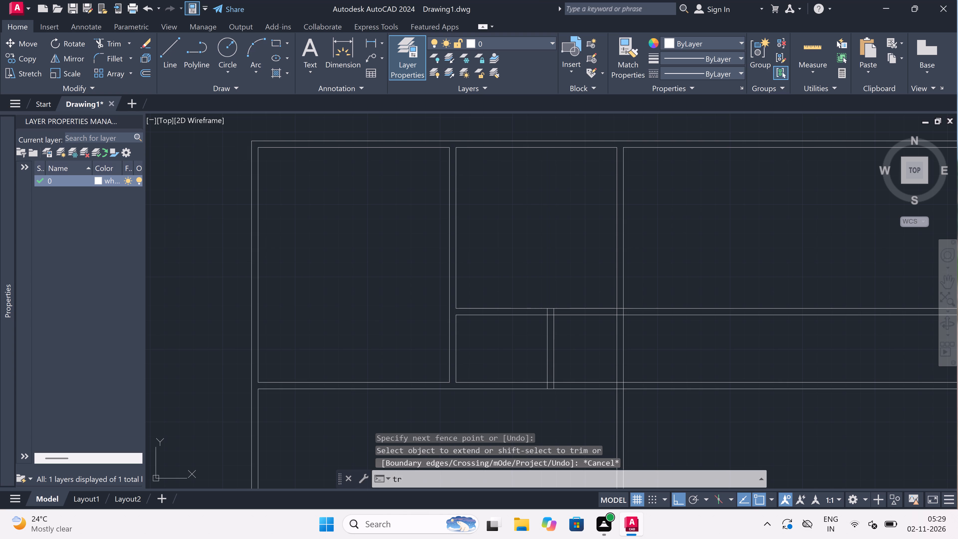
click(592, 349)
click(592, 403)
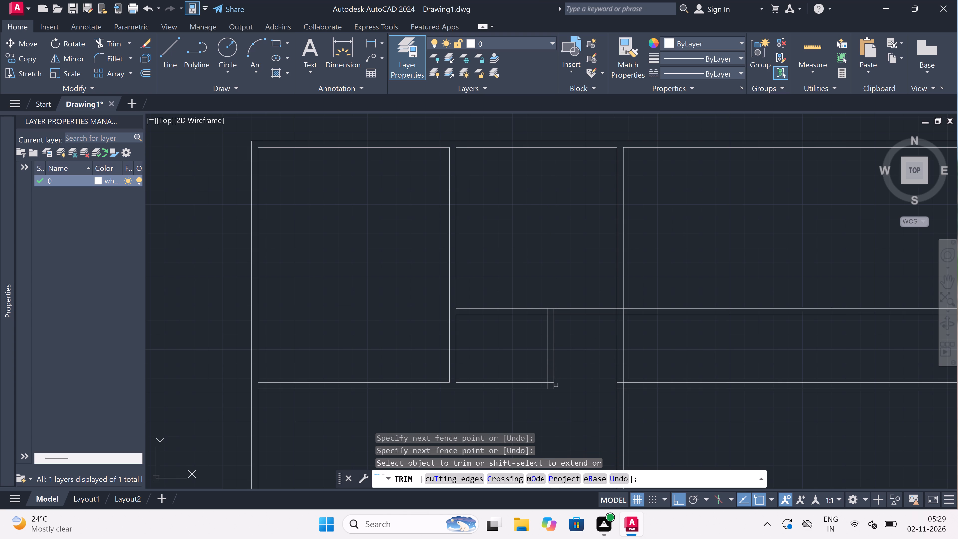
Trim the overlapping inner lines where the short partition meets the lower horizontal partition to form a clean corner.
scroll(548, 382, up, 4)
click(557, 382)
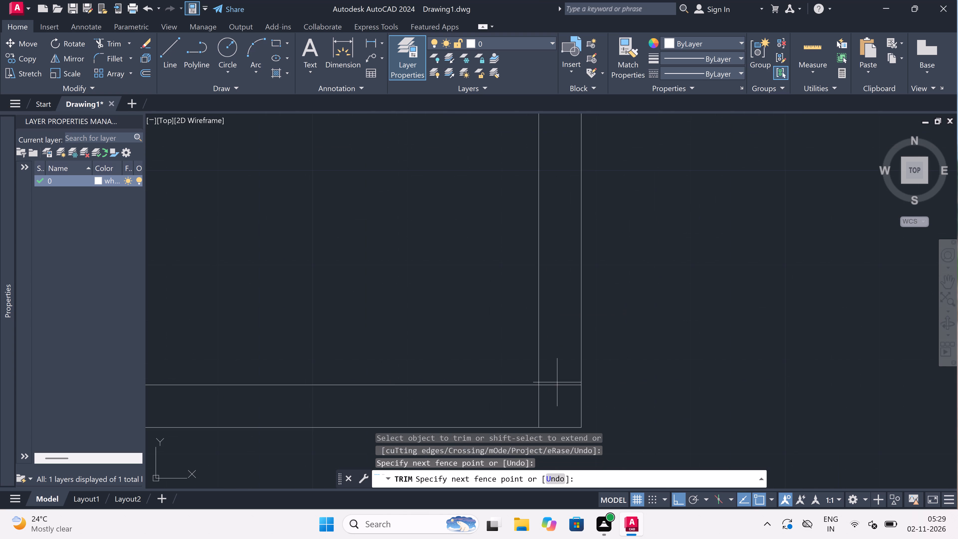
click(522, 411)
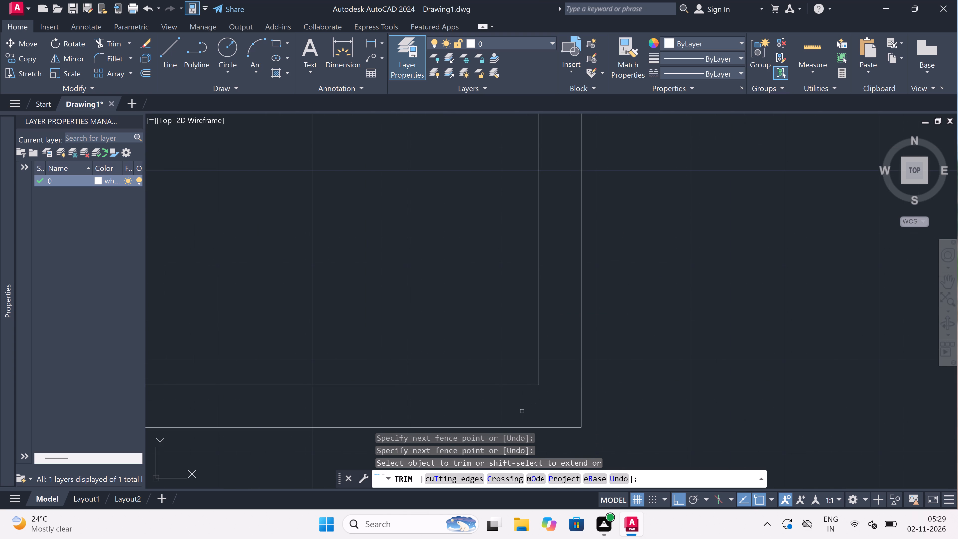
Trim the upper horizontal partition's lower face between the short partition's faces, plus both of that partition's stubs above it.
scroll(522, 411, down, 5)
scroll(519, 365, up, 3)
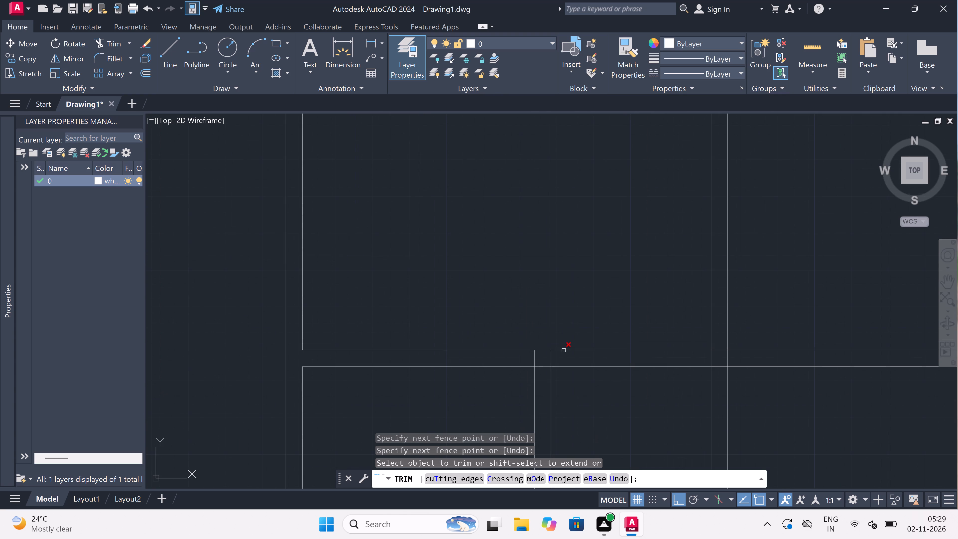
scroll(553, 364, up, 2)
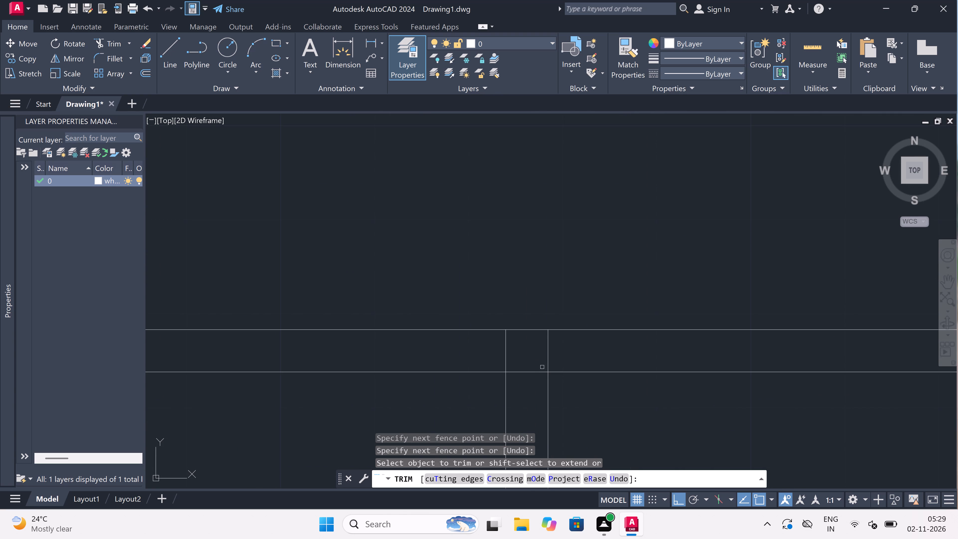
click(536, 375)
click(534, 362)
click(530, 348)
click(479, 356)
click(518, 353)
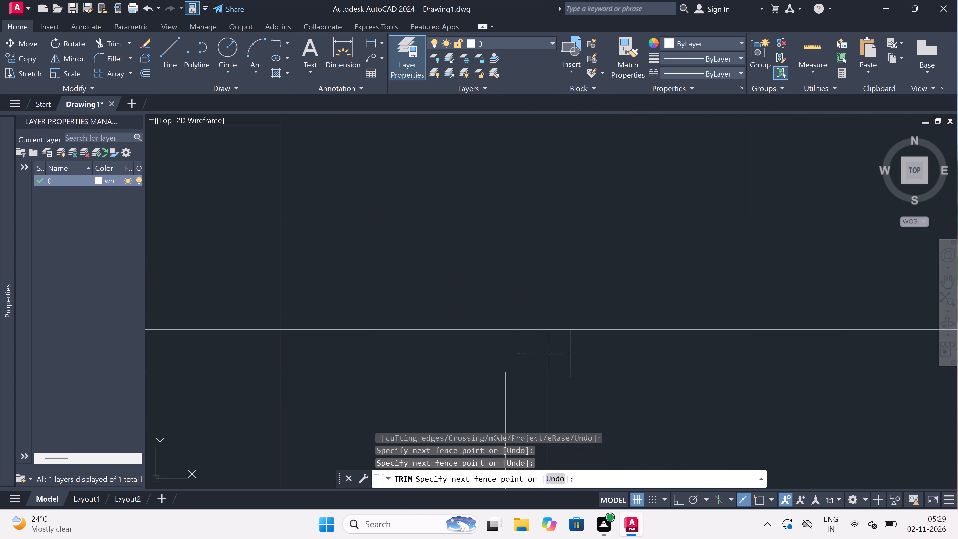
click(595, 354)
Trim the upper horizontal partition's lines inside the second vertical partition, and that partition's left face between the horizontal faces.
scroll(523, 353, down, 5)
scroll(593, 361, up, 2)
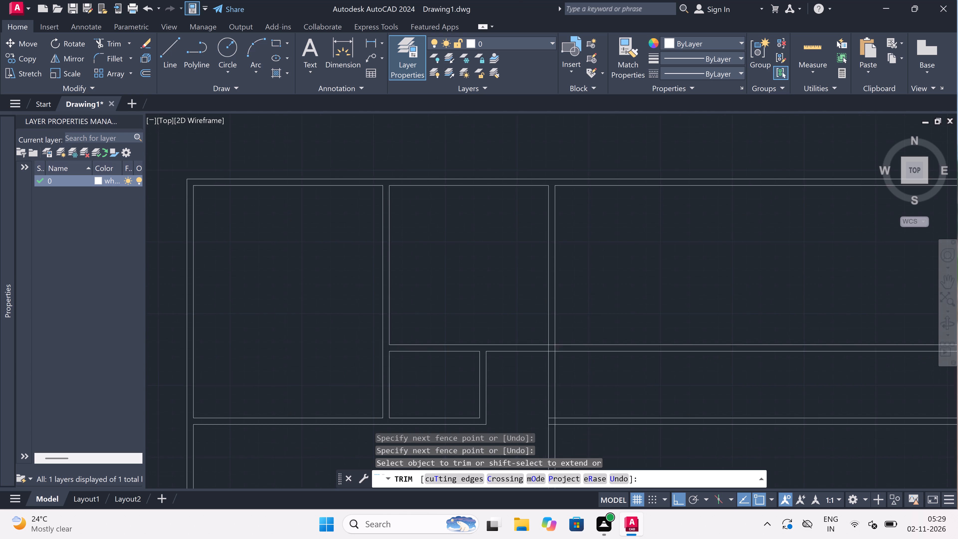
scroll(553, 344, down, 3)
scroll(517, 349, up, 1)
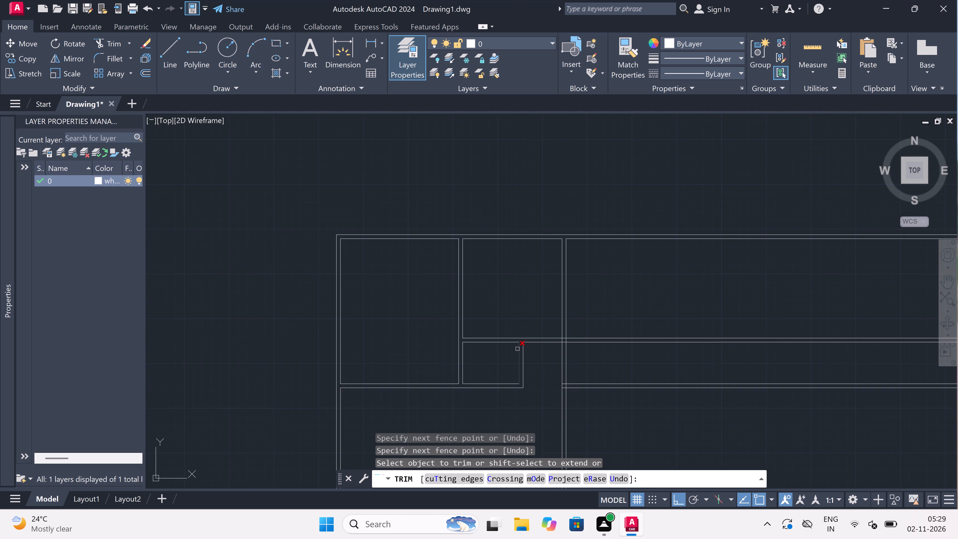
scroll(517, 349, up, 1)
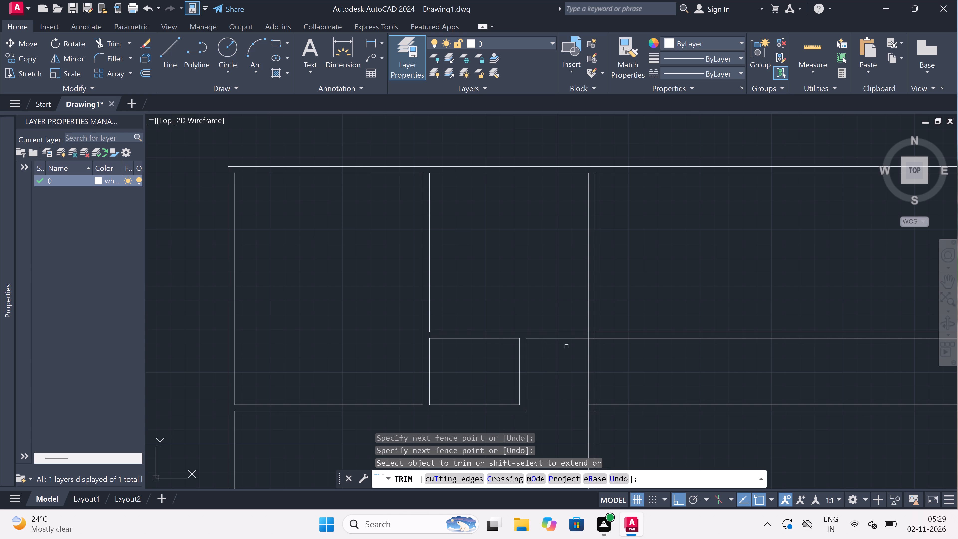
scroll(601, 331, up, 2)
scroll(569, 335, up, 2)
click(580, 323)
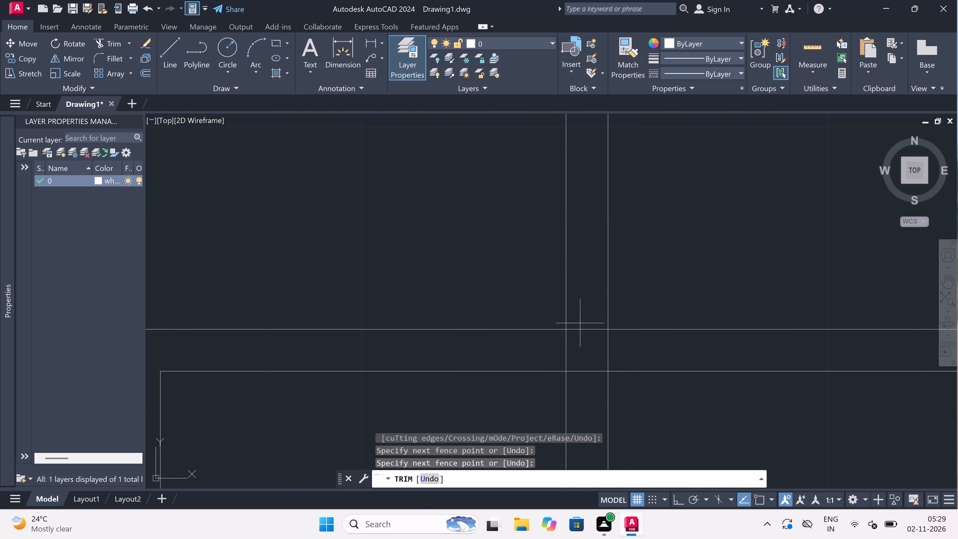
click(594, 390)
drag(582, 357, 579, 357)
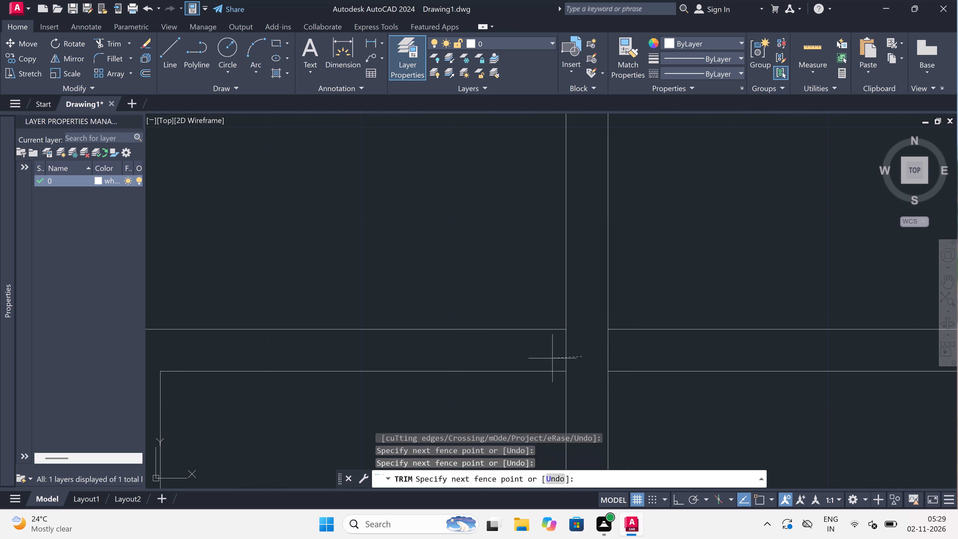
click(546, 359)
Trim away both lines of the upper horizontal partition to the right of the second vertical partition.
scroll(591, 339, down, 5)
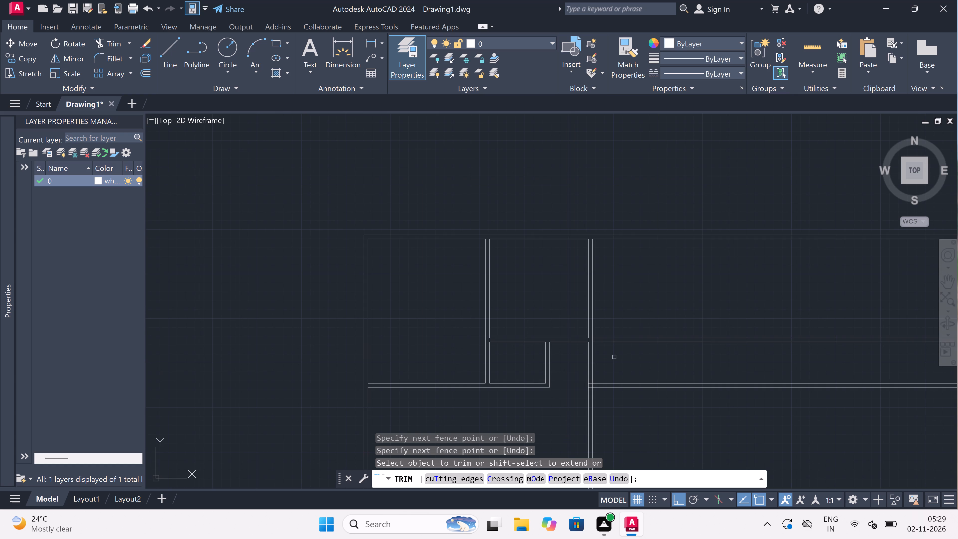
scroll(622, 355, up, 3)
click(622, 354)
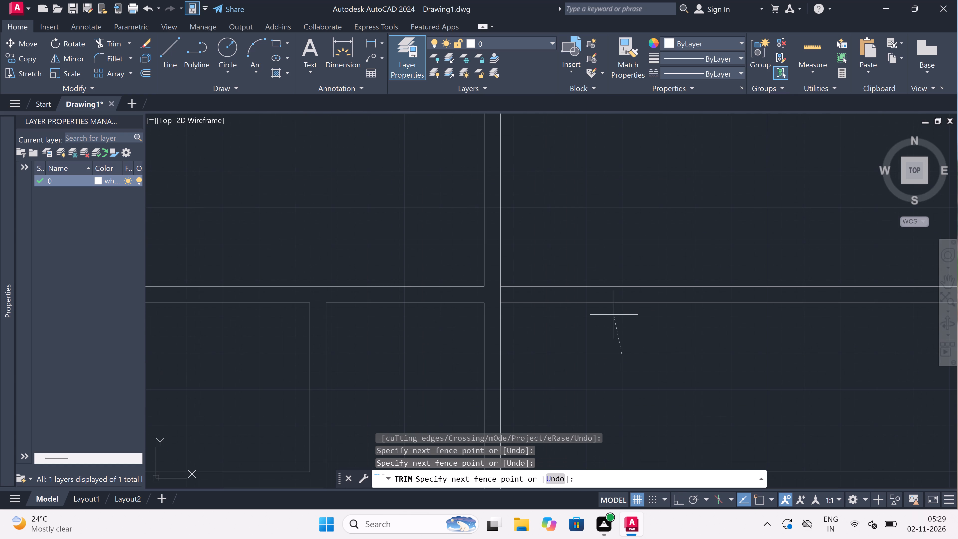
click(619, 240)
Trim the lower horizontal partition's lines inside the second vertical partition, and that partition's right face between the horizontal faces.
scroll(619, 240, down, 4)
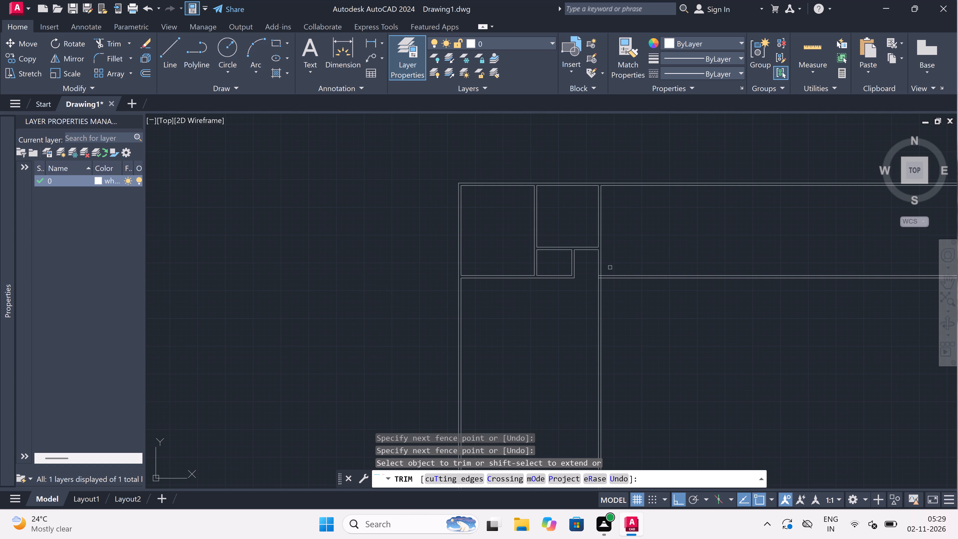
scroll(600, 282, up, 4)
scroll(590, 214, up, 2)
click(589, 214)
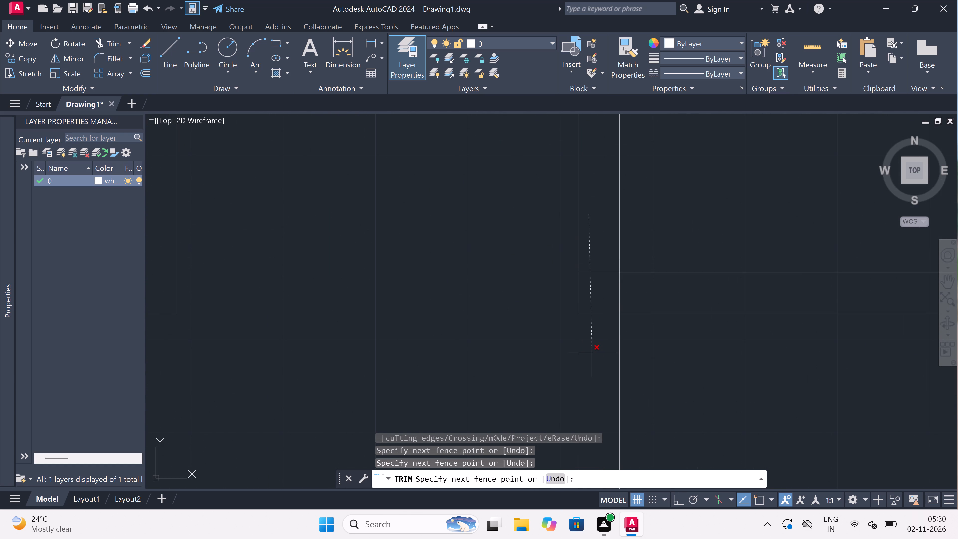
drag(591, 352, 591, 348)
click(601, 315)
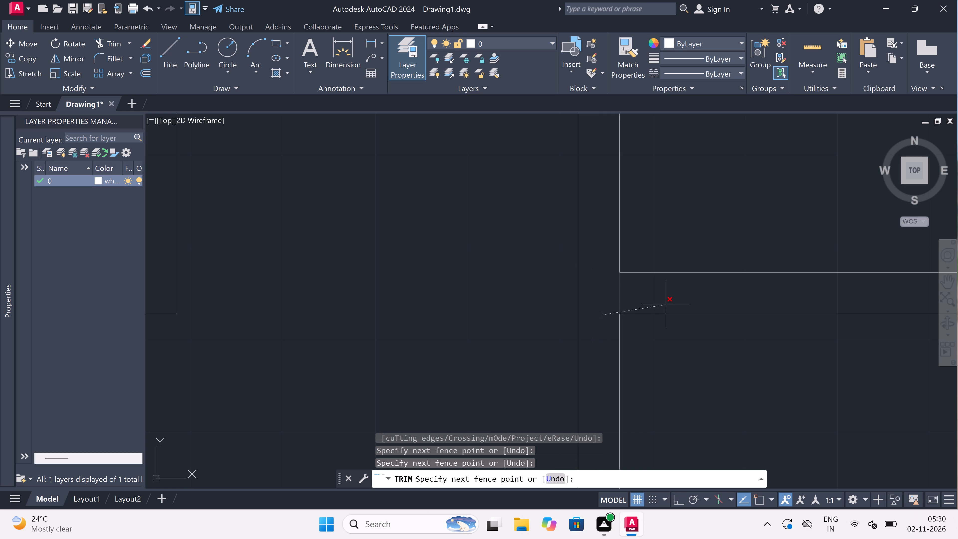
click(665, 303)
scroll(569, 309, down, 4)
key(Escape)
scroll(569, 309, down, 3)
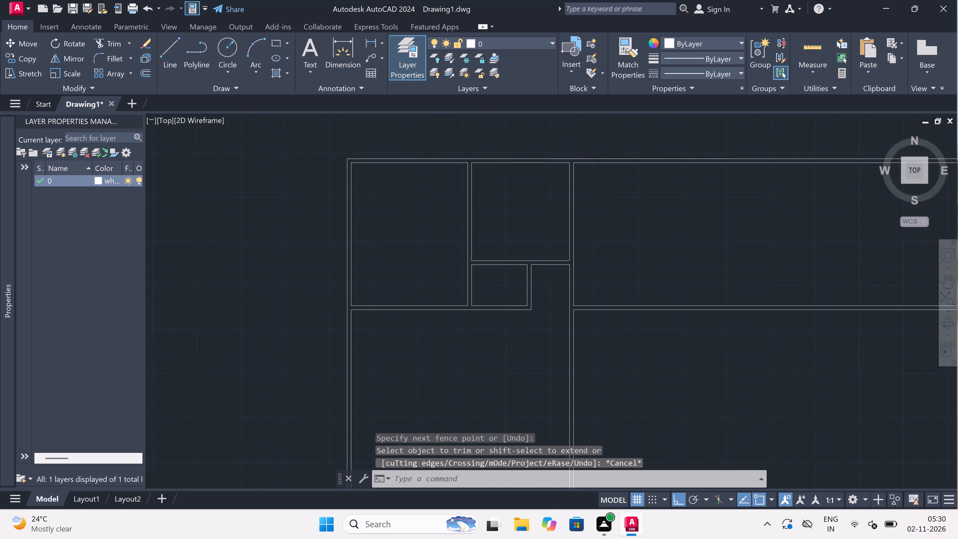
Offset the upper right face of the second vertical partition 11' to the right.
scroll(593, 282, up, 2)
key(o)
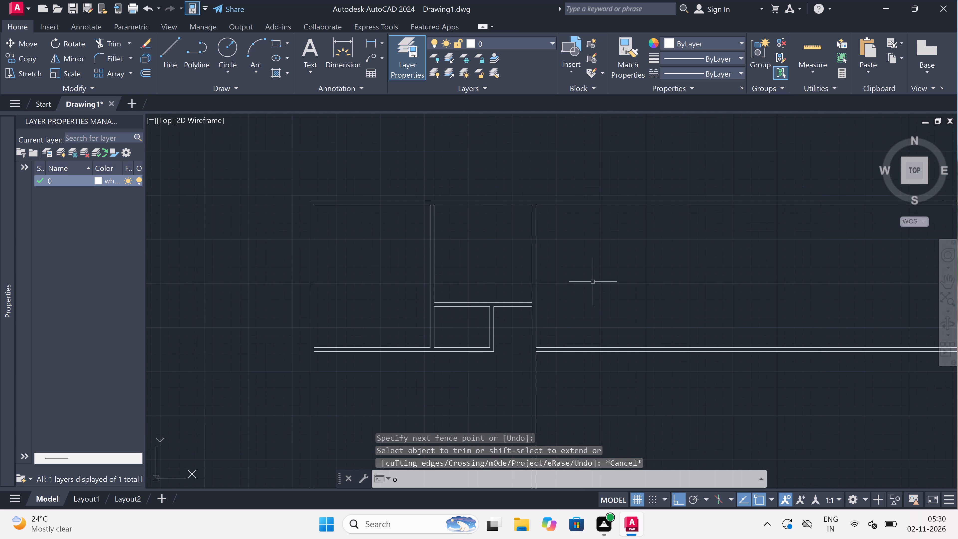
key(space)
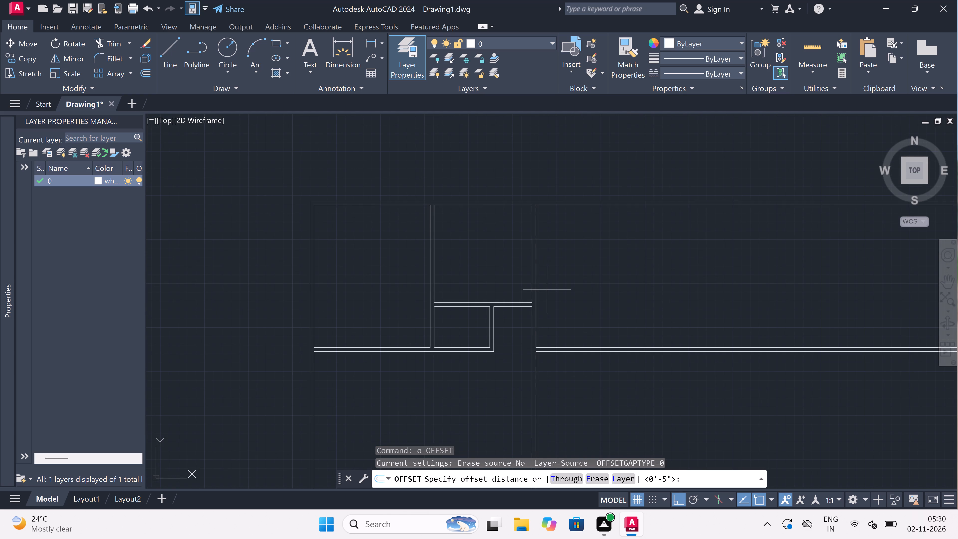
click(538, 284)
text(11)
key(apostrophe)
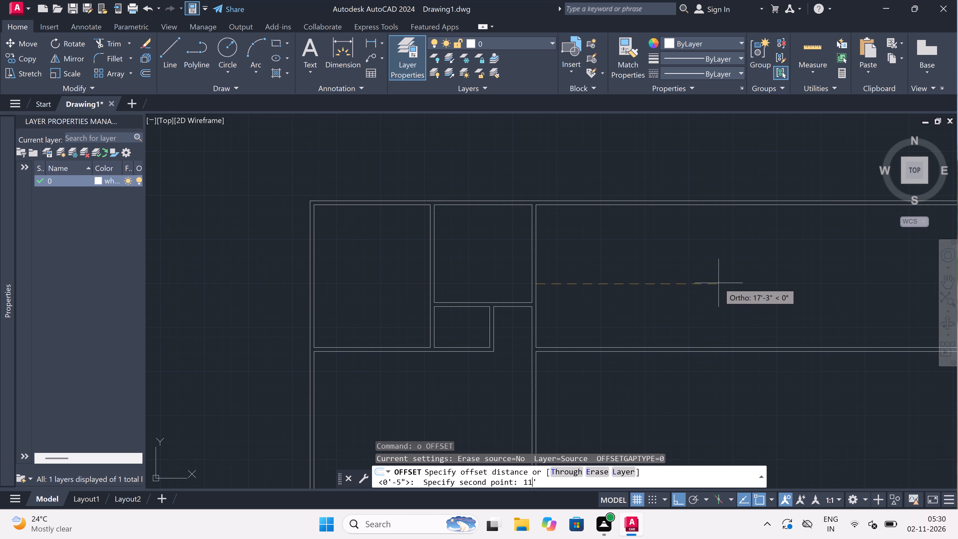
key(space)
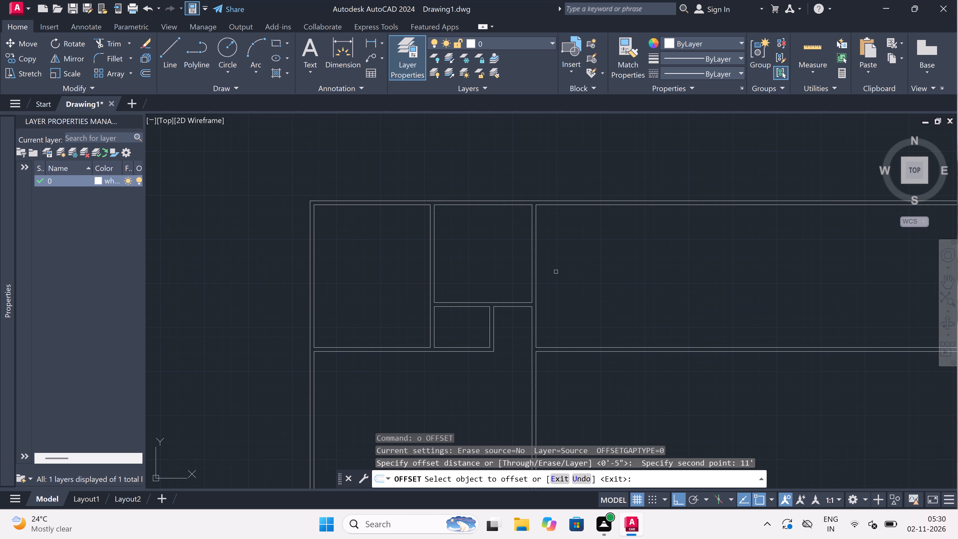
scroll(556, 272, up, 1)
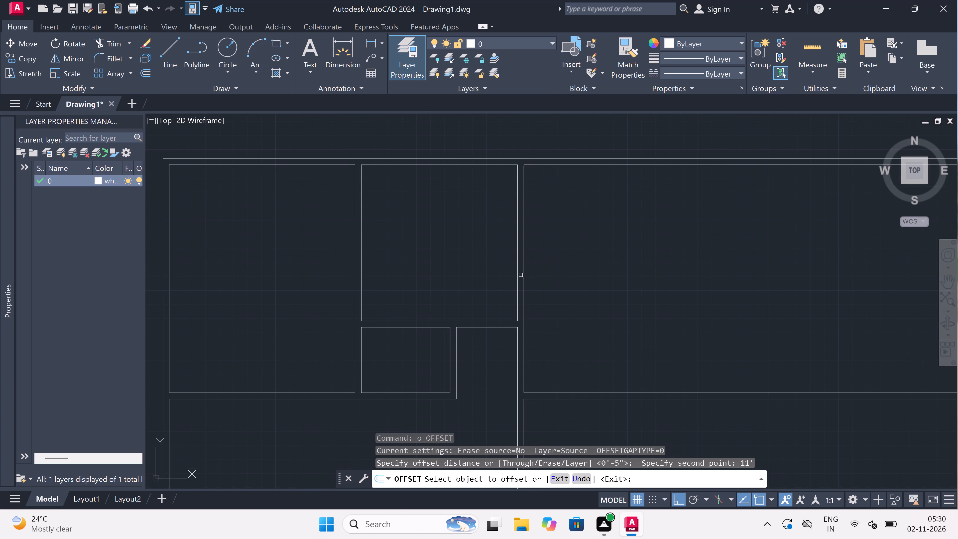
drag(524, 273, 539, 273)
drag(613, 272, 619, 271)
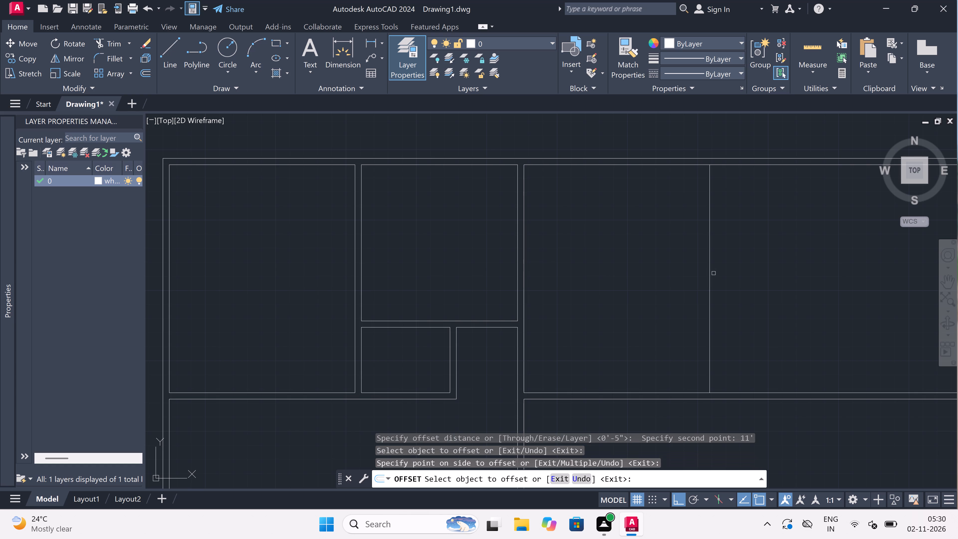
key(Escape)
Offset the new vertical line 4.5" to the right to give the third vertical partition its thickness.
key(space)
drag(711, 273, 716, 272)
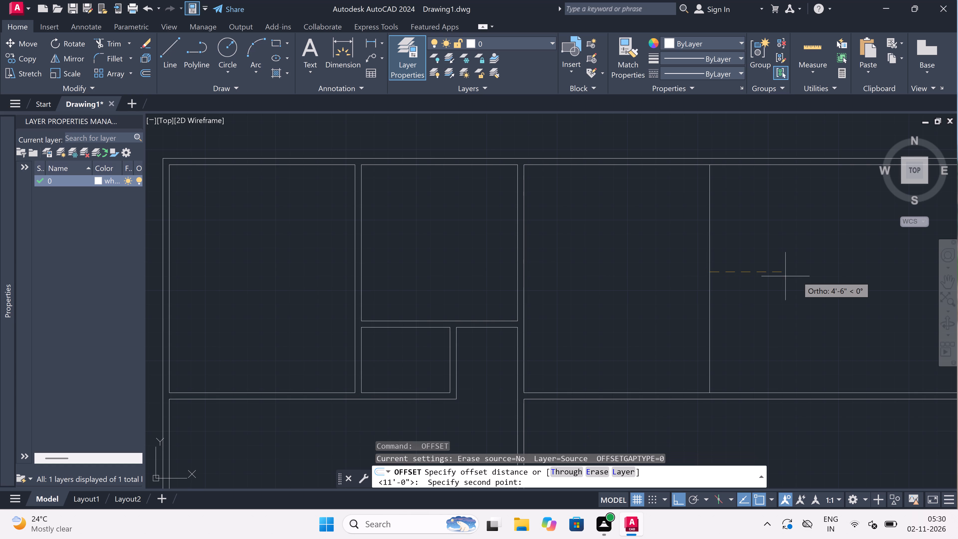
key(4)
key(period)
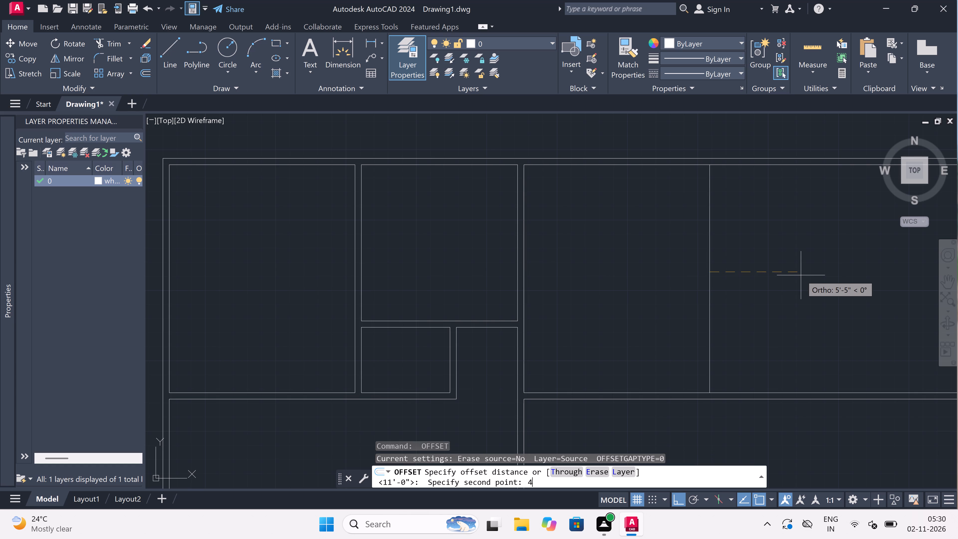
key(5)
key(shift+quotedbl)
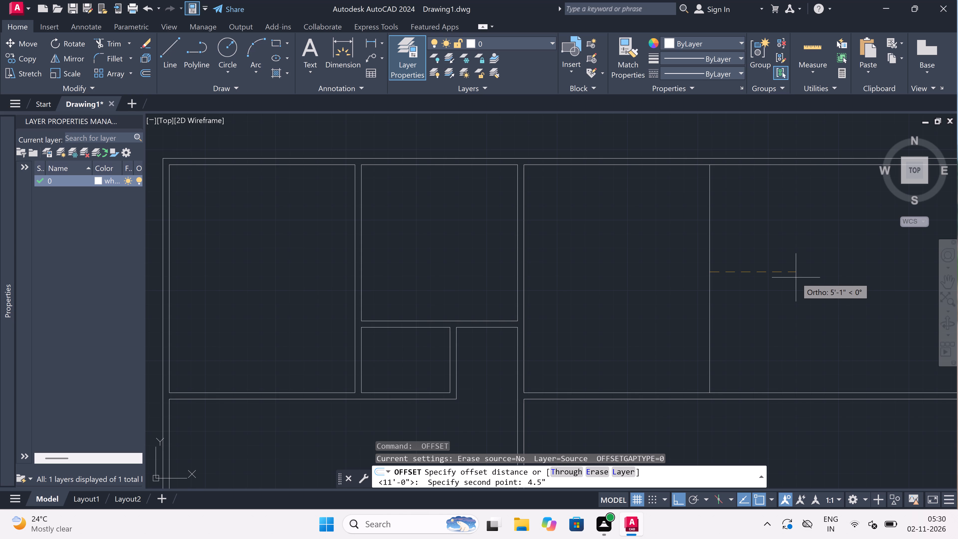
key(space)
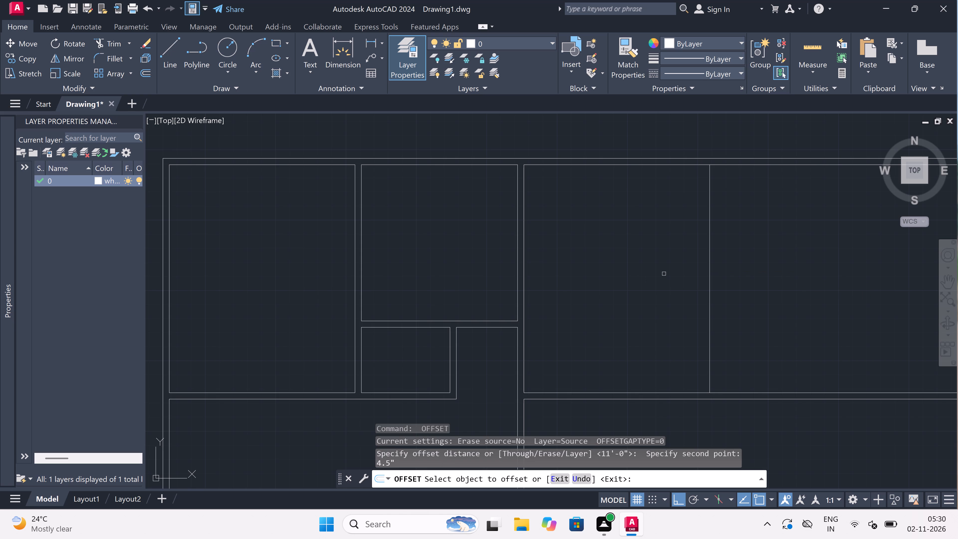
drag(709, 257, 713, 256)
click(754, 256)
key(Escape)
Offset the third vertical partition's right face 11' to the right.
scroll(597, 291, down, 4)
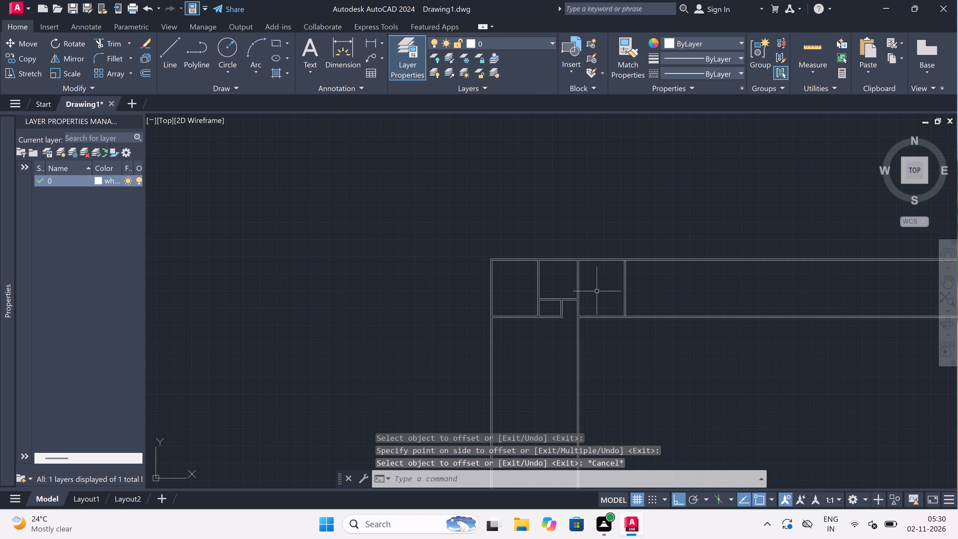
key(space)
scroll(653, 285, up, 3)
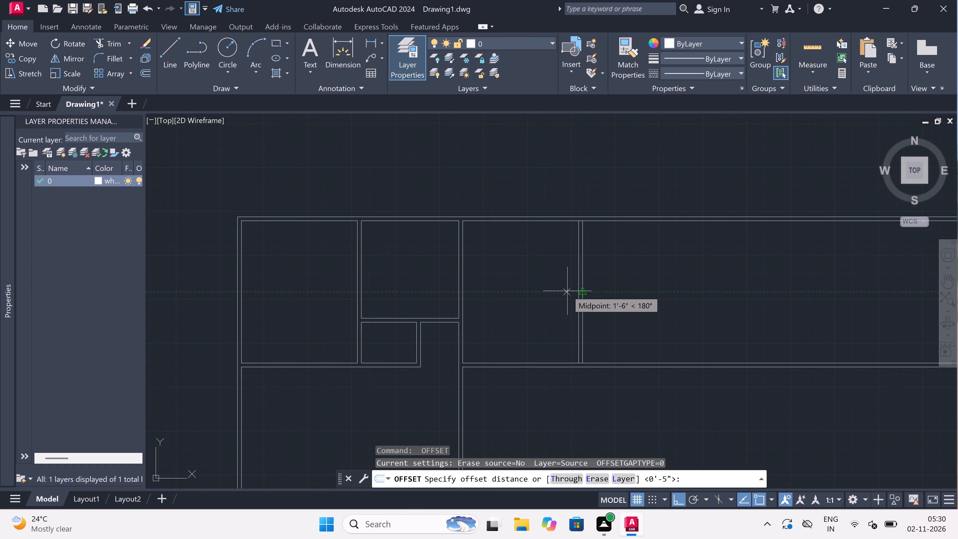
click(587, 290)
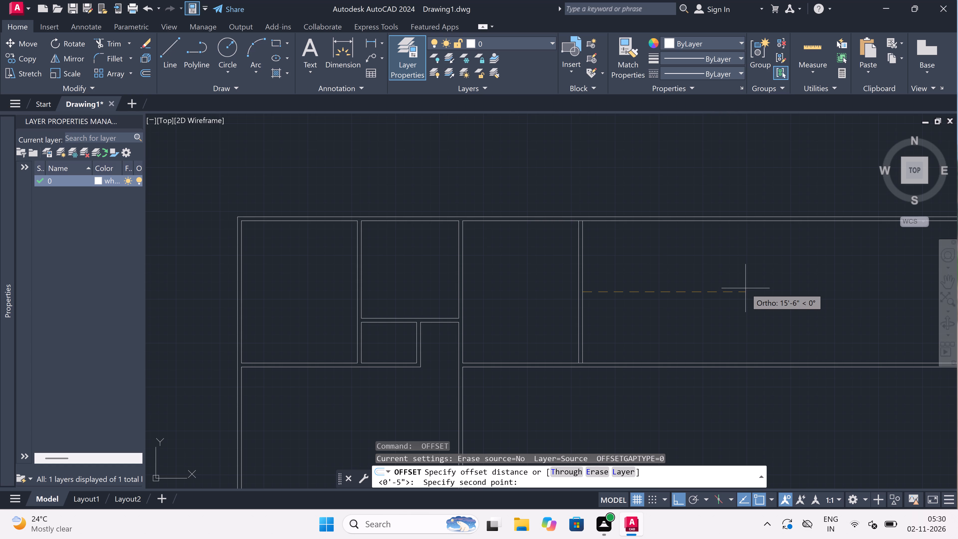
key(1)
key(1)
key(apostrophe)
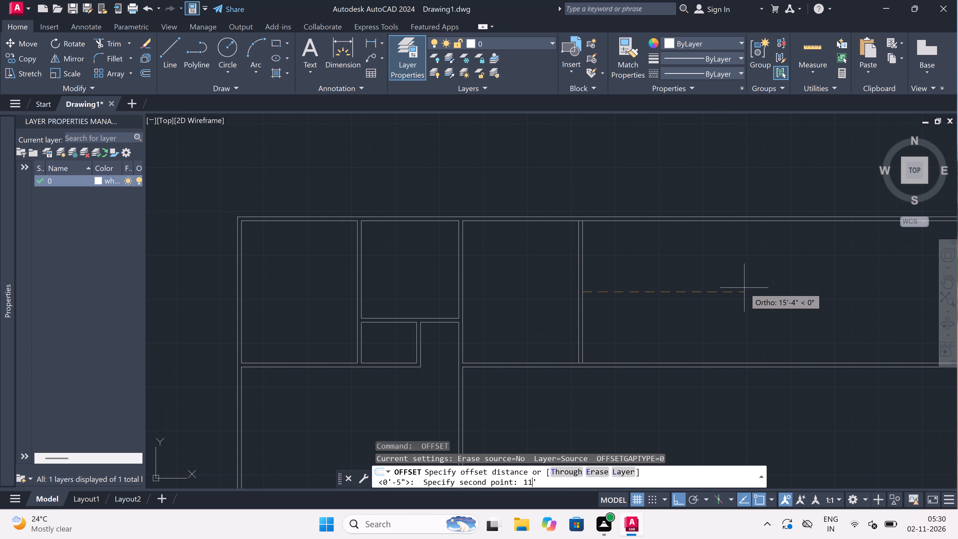
key(space)
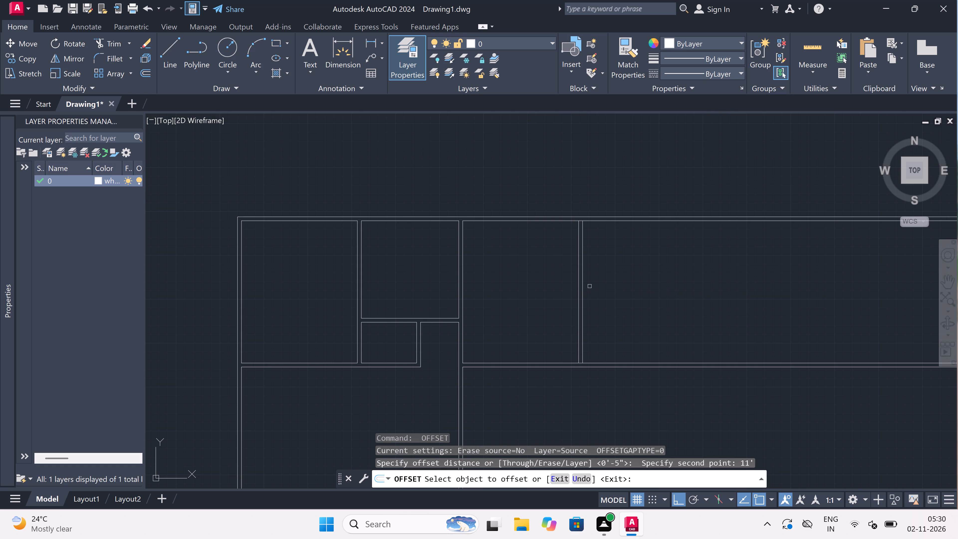
drag(583, 280, 606, 287)
click(719, 291)
key(Escape)
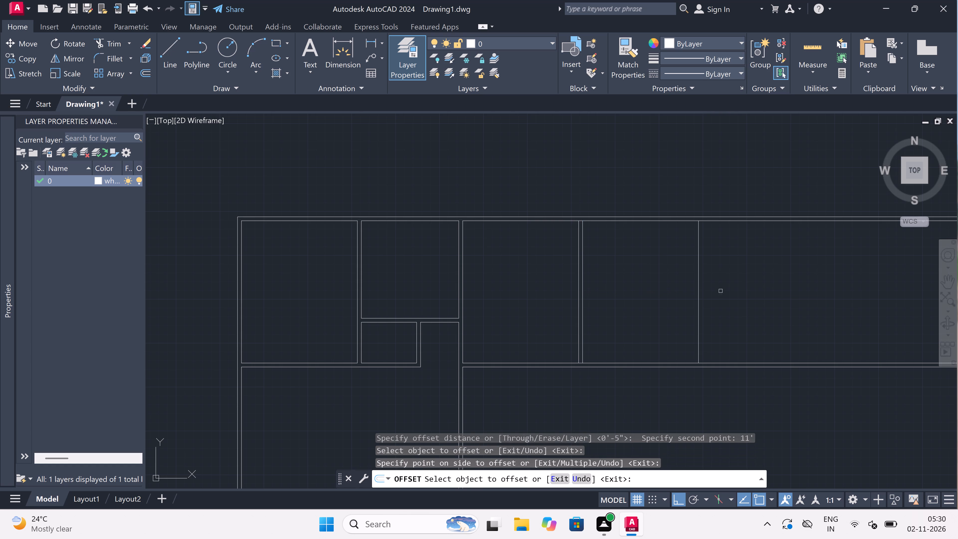
Offset the newest vertical line 4.5" to the right to form the fourth vertical partition.
key(space)
click(701, 288)
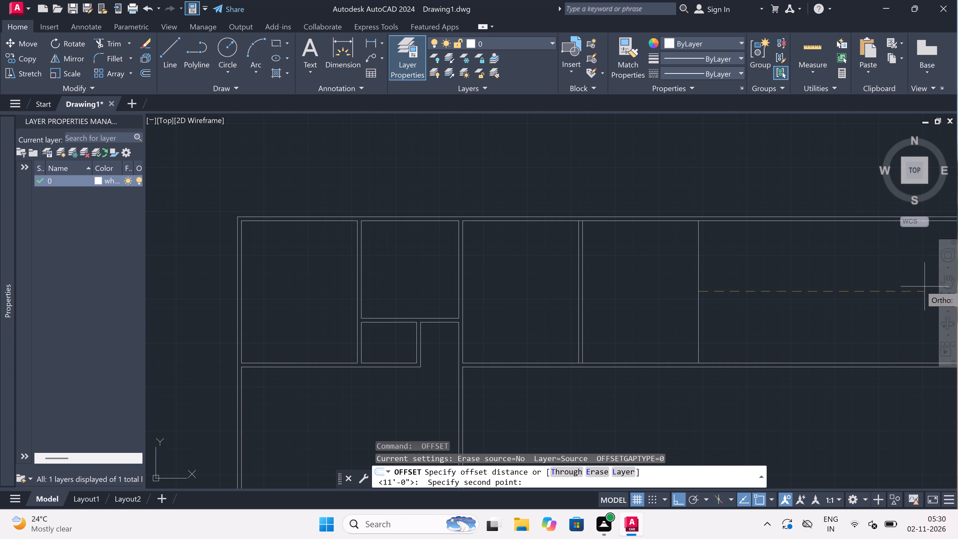
key(4)
key(period)
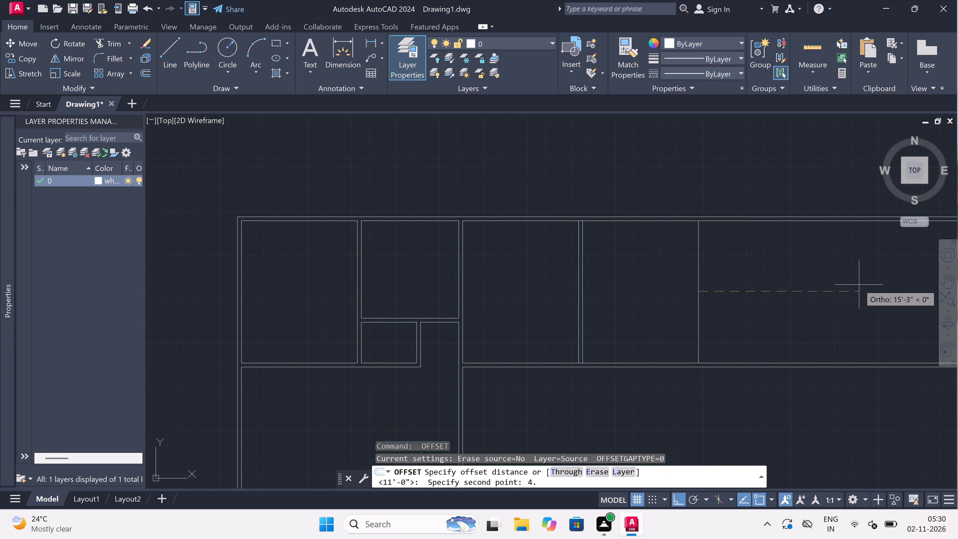
key(5)
key(shift+quotedbl)
key(space)
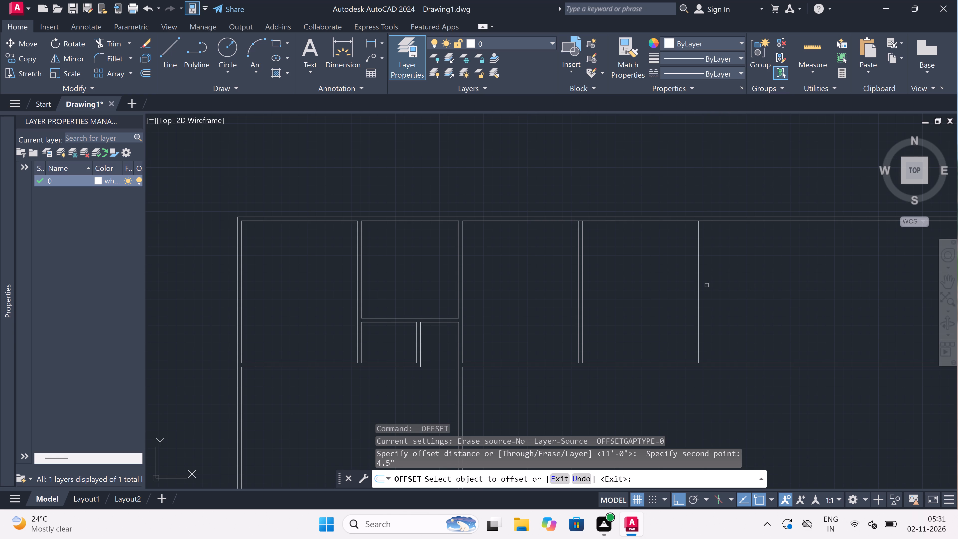
drag(699, 283, 714, 287)
click(738, 287)
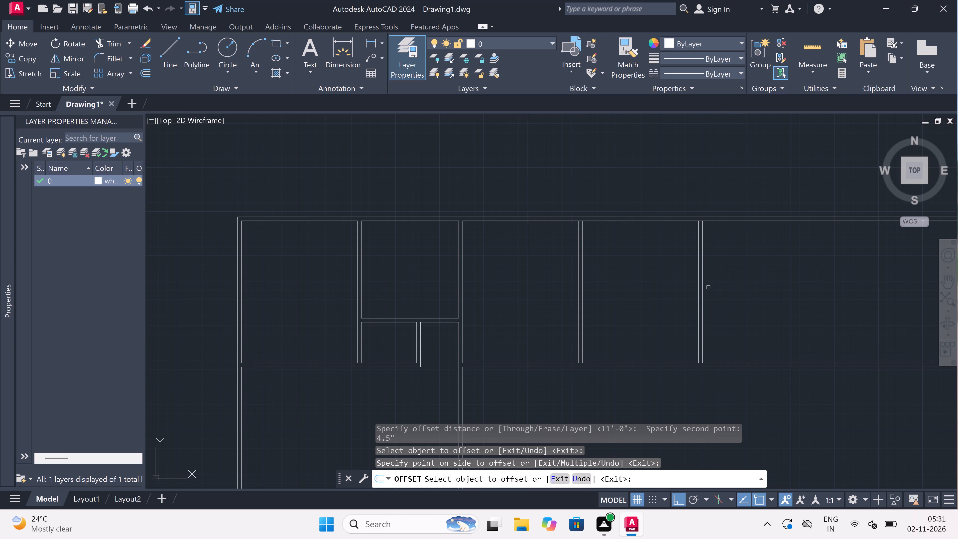
key(Escape)
Offset the fourth vertical partition's right face 9'3" to the right.
scroll(565, 289, down, 4)
key(space)
scroll(593, 291, up, 3)
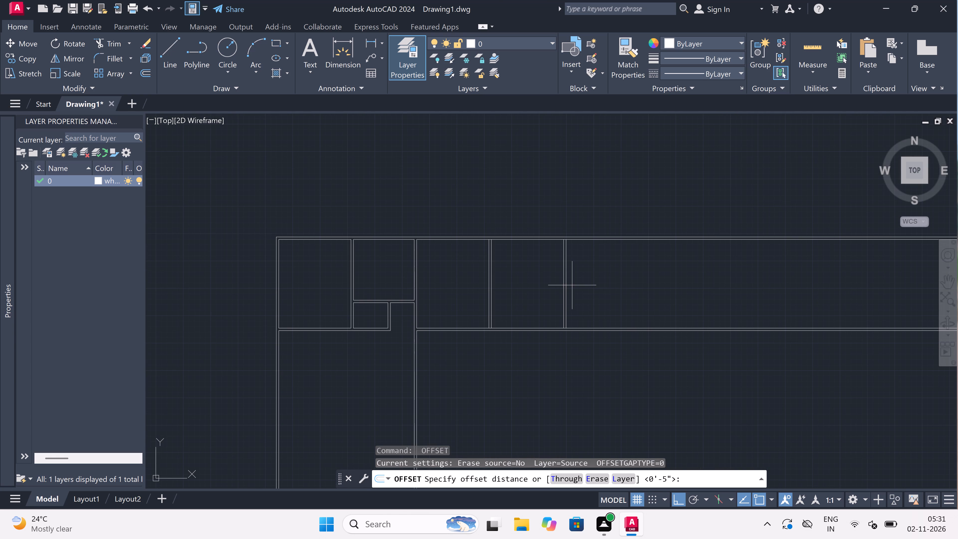
scroll(576, 279, up, 3)
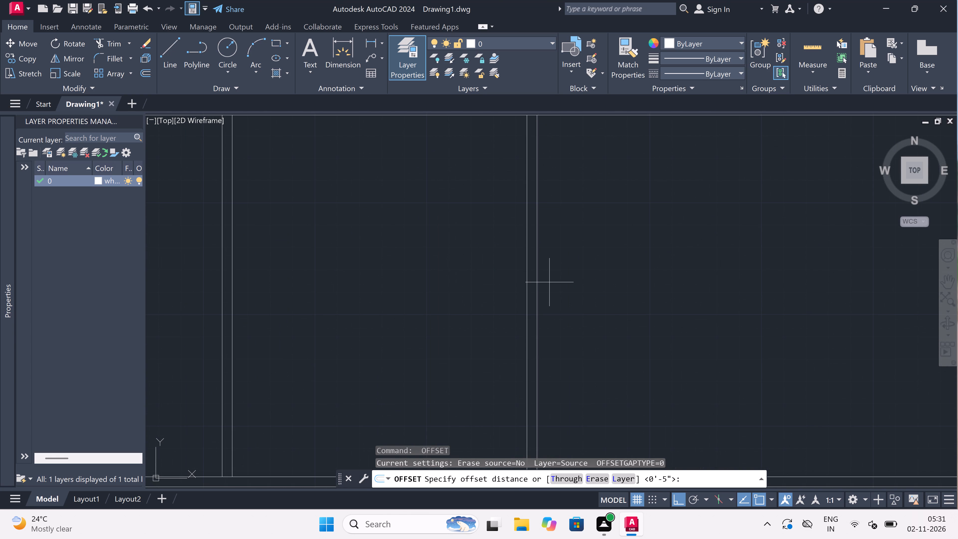
click(539, 282)
scroll(539, 281, down, 3)
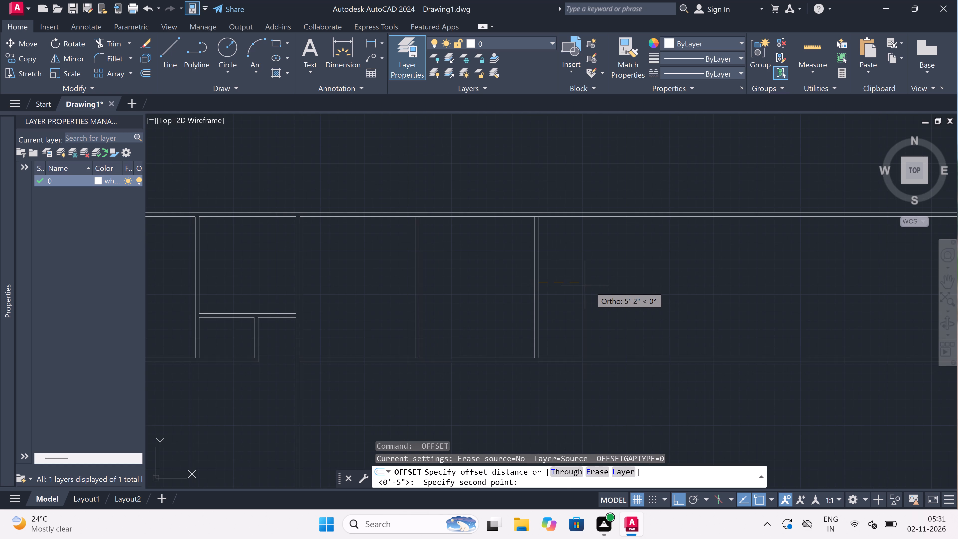
key(9)
key(apostrophe)
key(3)
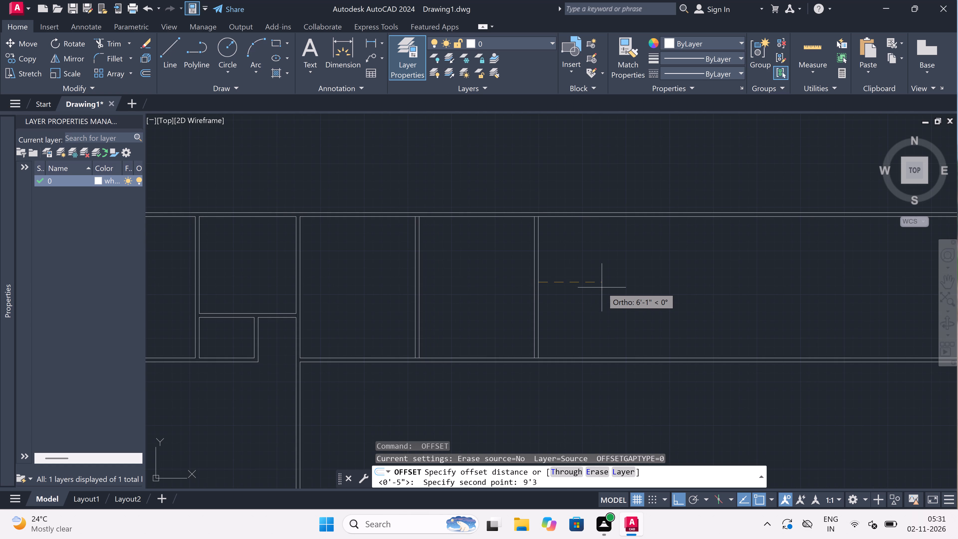
key(shift+quotedbl)
key(space)
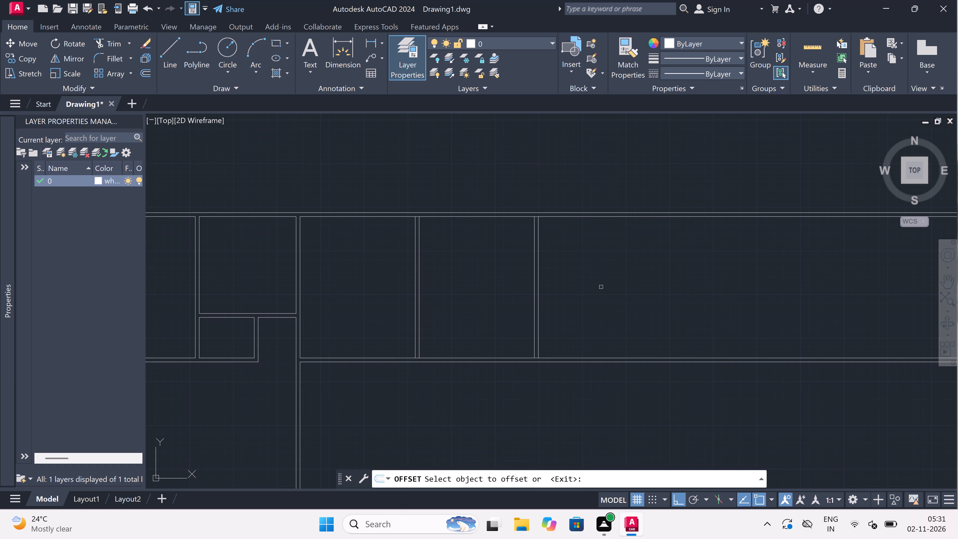
scroll(555, 282, up, 1)
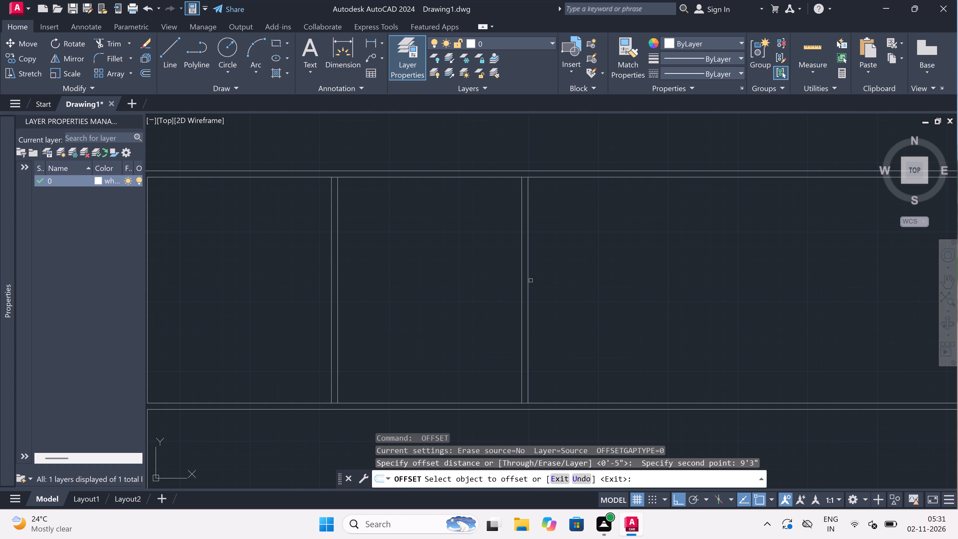
drag(529, 276, 536, 276)
click(618, 275)
key(Escape)
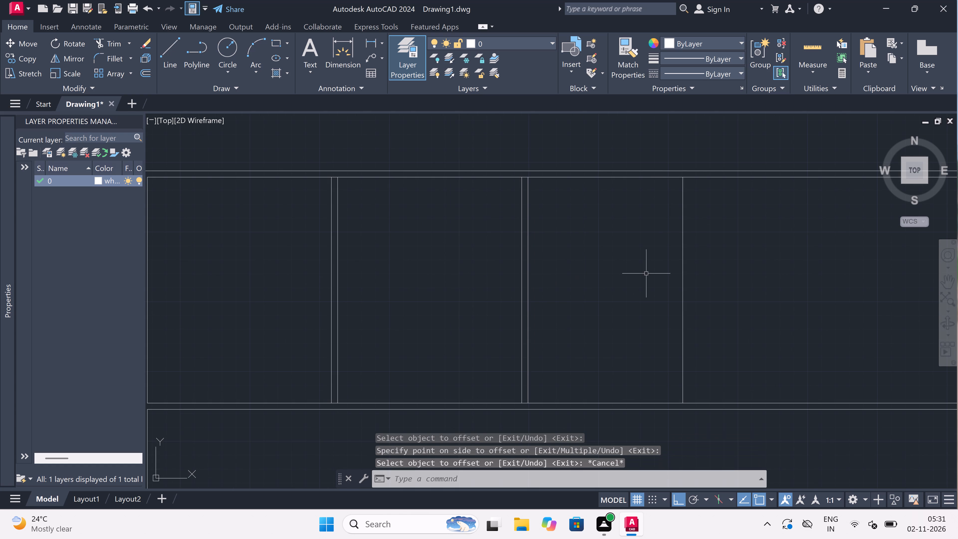
Offset the rightmost new vertical line 4.5" to the right to form the fifth vertical partition.
key(space)
drag(680, 271, 693, 271)
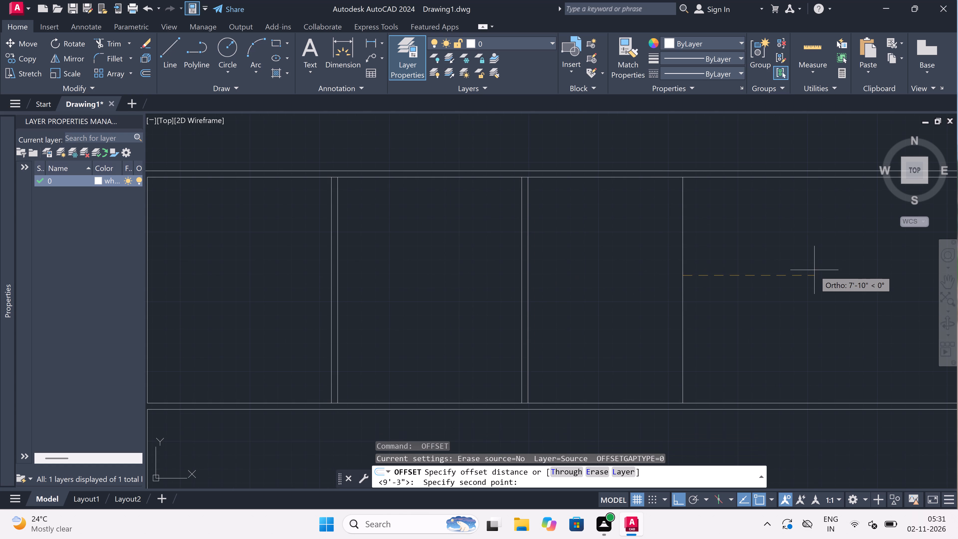
key(4)
key(period)
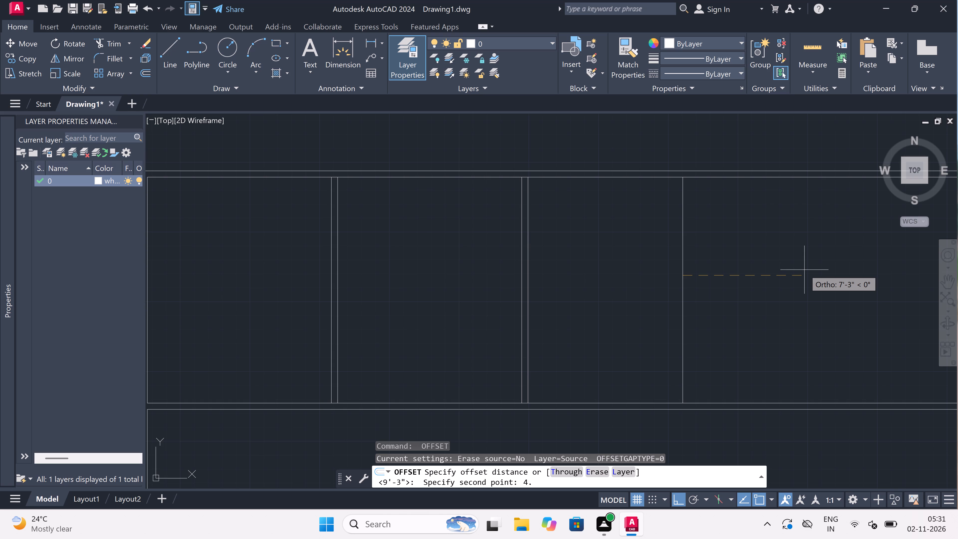
key(5)
key(shift+quotedbl)
key(space)
drag(682, 268, 696, 269)
click(733, 269)
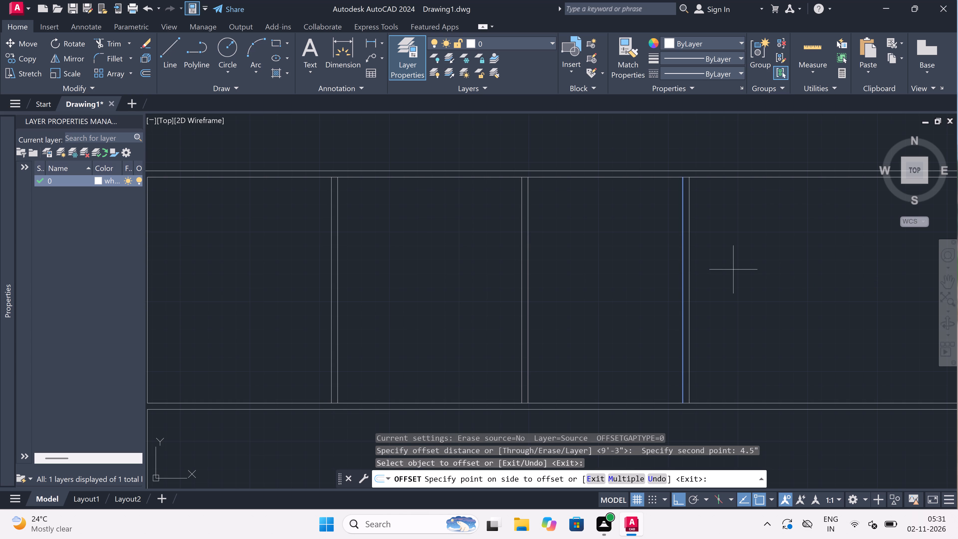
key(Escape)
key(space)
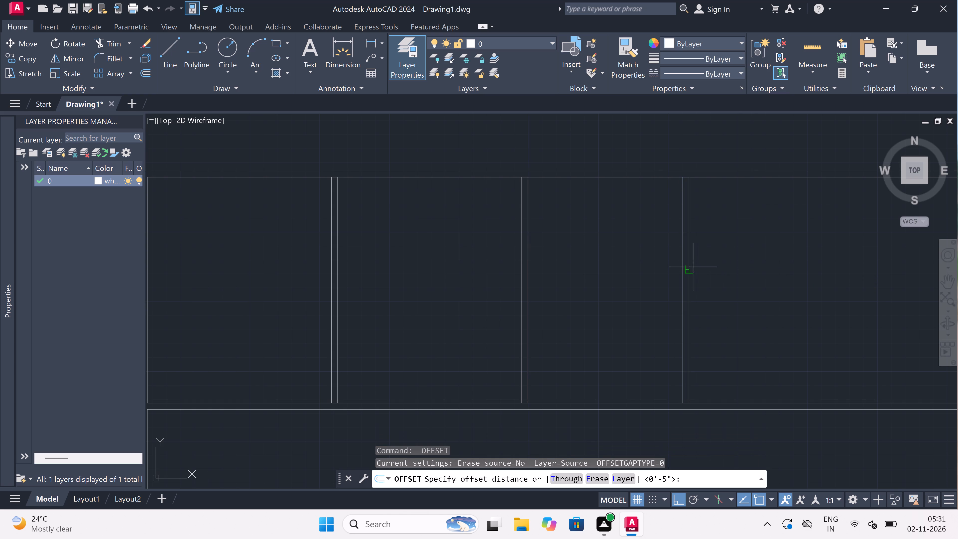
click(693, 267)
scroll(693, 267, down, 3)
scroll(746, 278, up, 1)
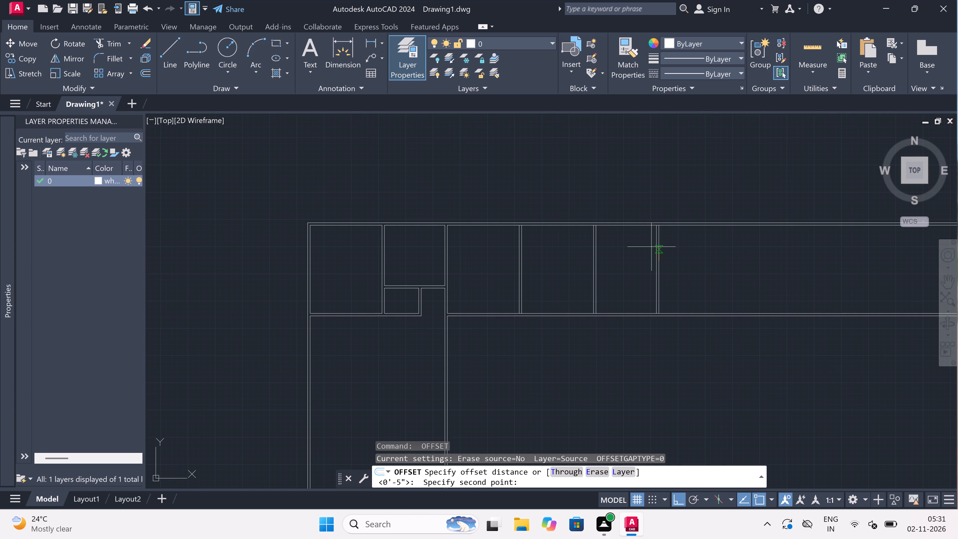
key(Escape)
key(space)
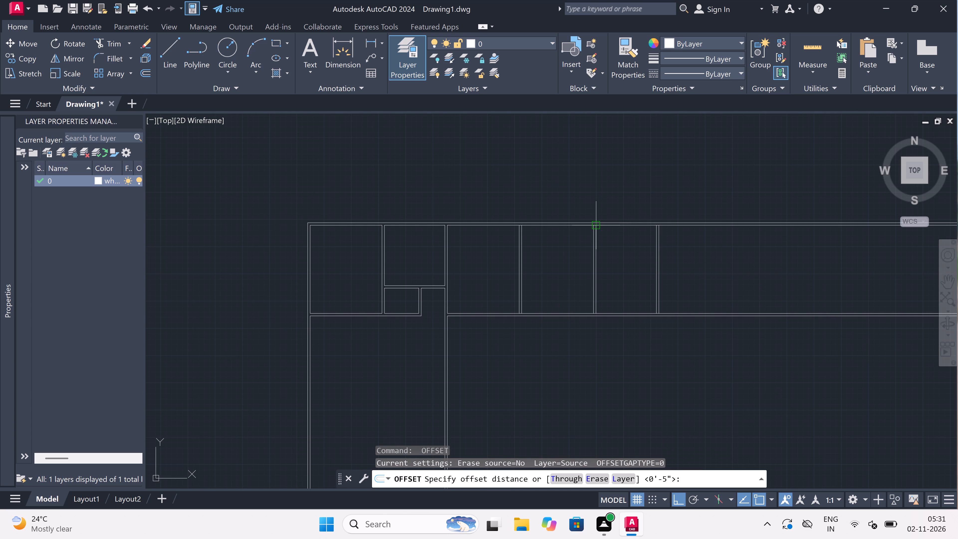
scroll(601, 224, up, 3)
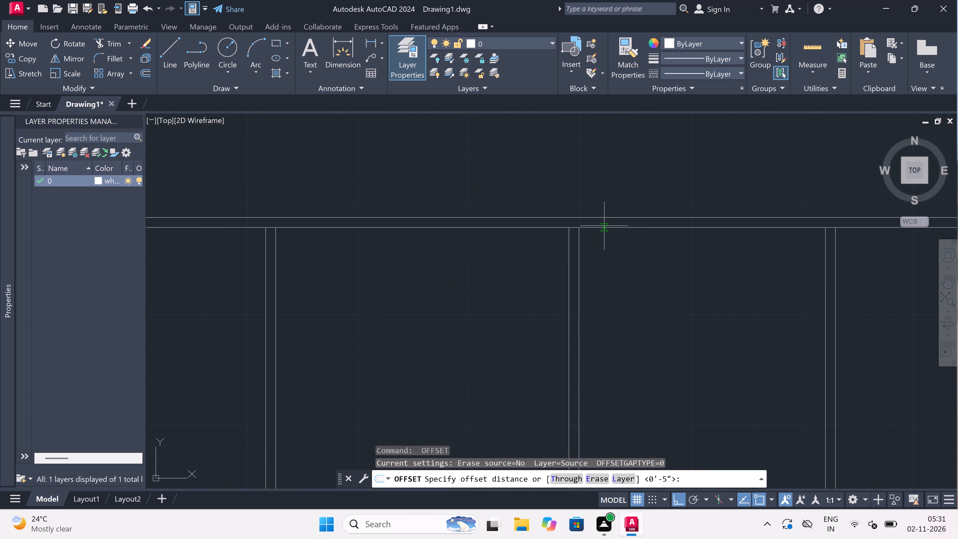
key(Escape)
Trim the top wall's inner line between the two faces of the fourth and the fifth vertical partitions.
text(tr)
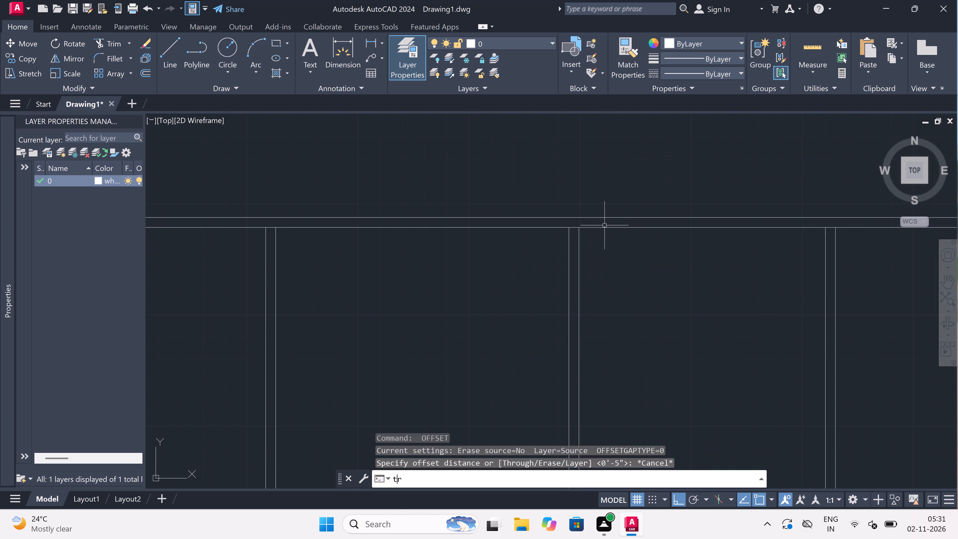
key(space)
scroll(568, 222, up, 2)
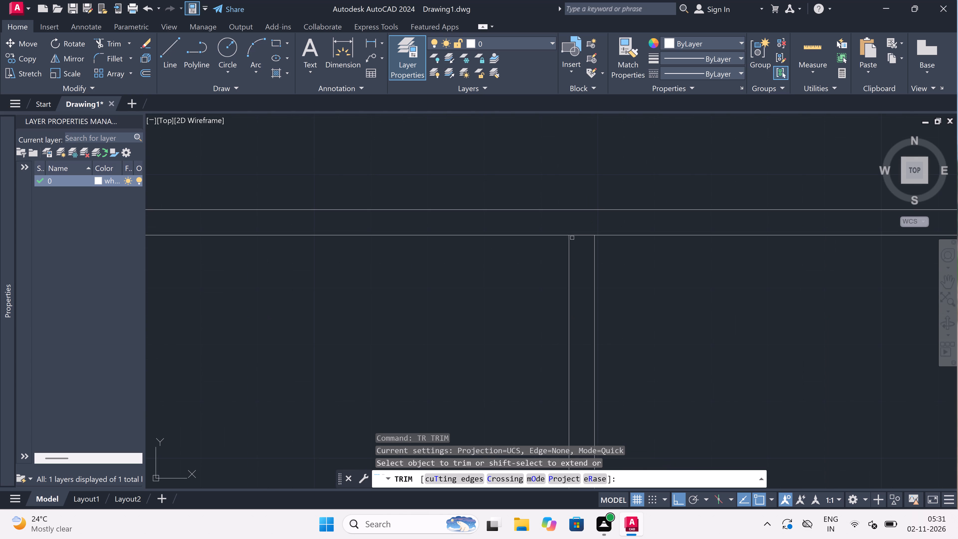
click(575, 236)
scroll(575, 231, down, 5)
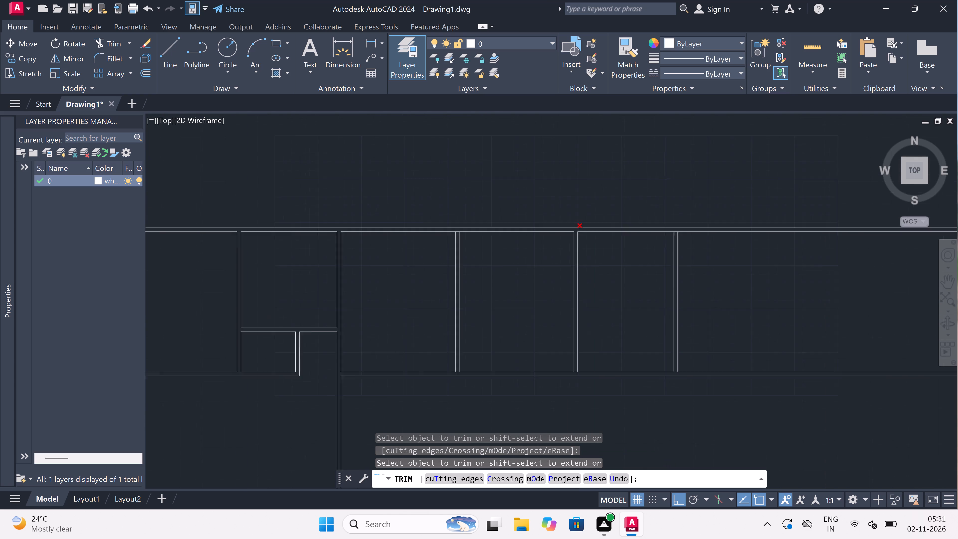
scroll(594, 232, up, 1)
scroll(664, 232, up, 3)
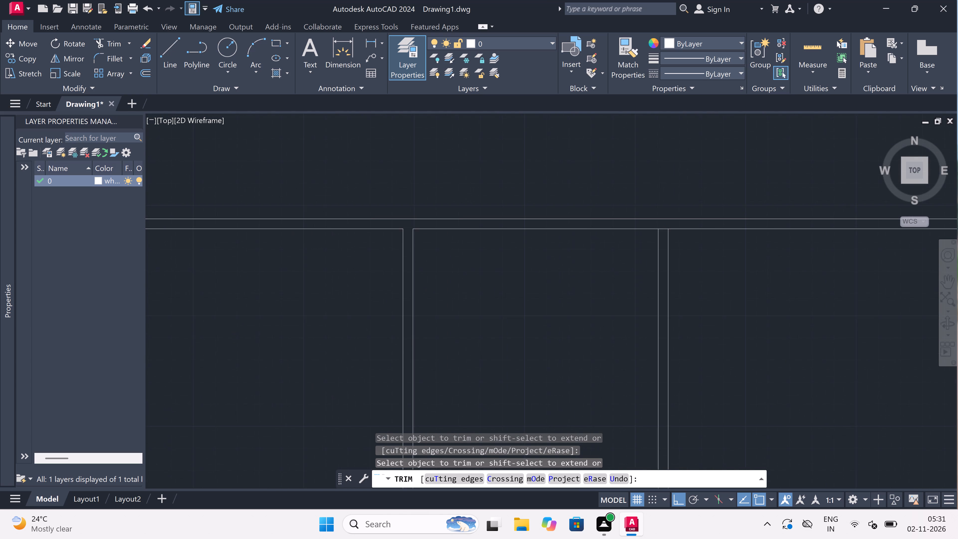
click(664, 225)
key(Escape)
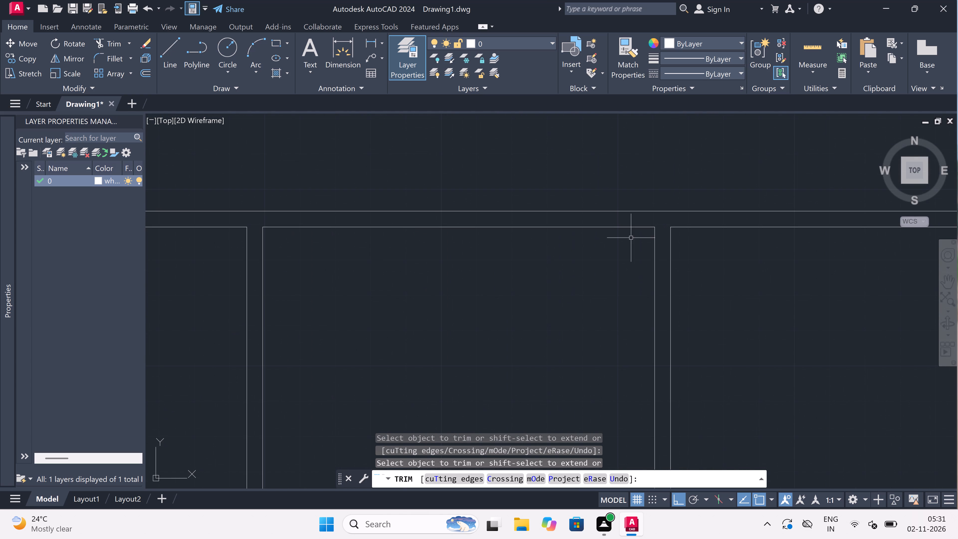
Offset the top wall's inner line between the fourth and fifth vertical partitions 9'3" downward.
scroll(587, 263, down, 4)
scroll(579, 280, up, 3)
scroll(579, 278, down, 3)
scroll(573, 294, up, 2)
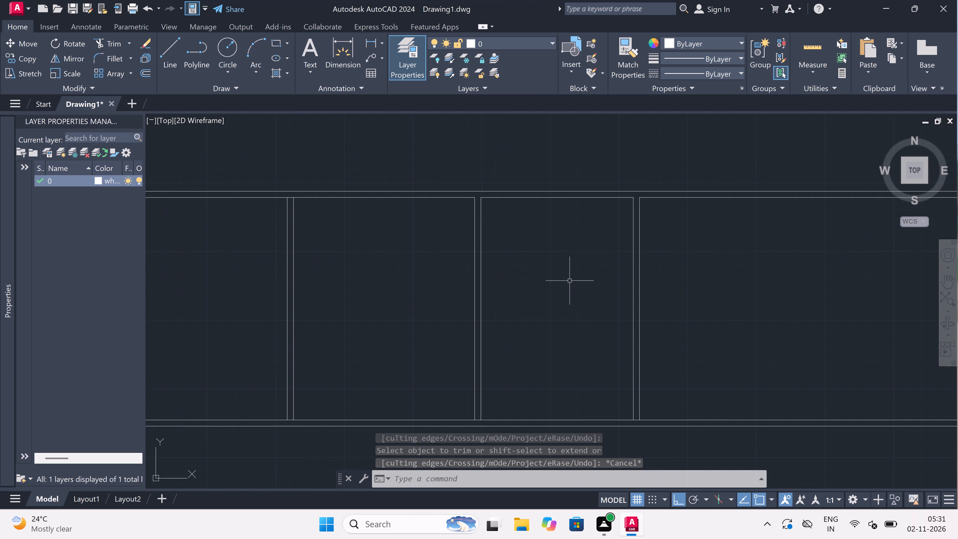
key(o)
scroll(574, 235, left, 1)
key(space)
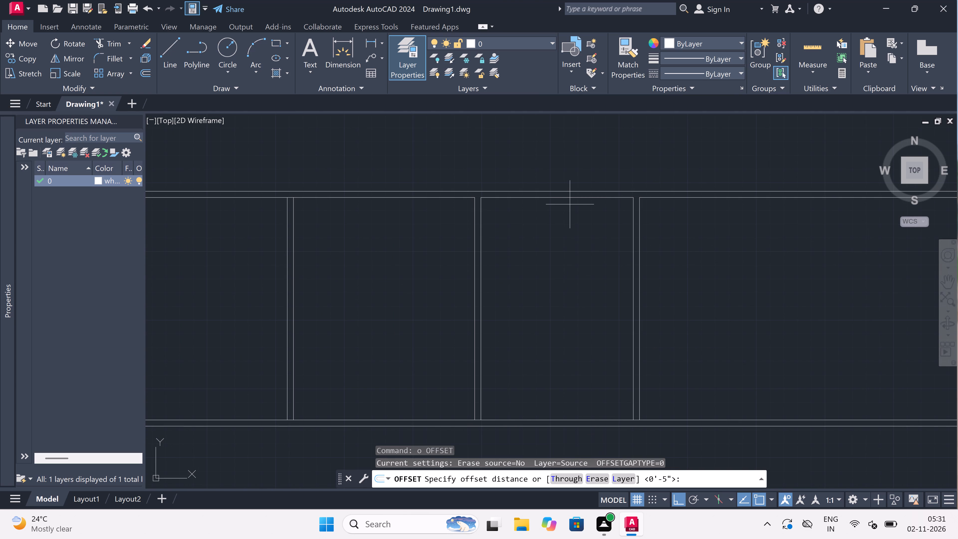
click(570, 197)
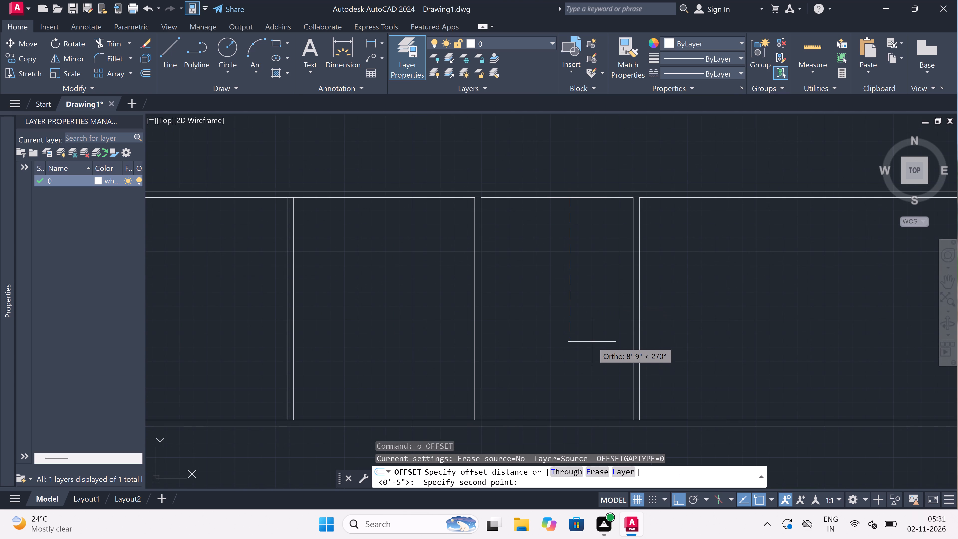
key(9)
key(apostrophe)
key(3)
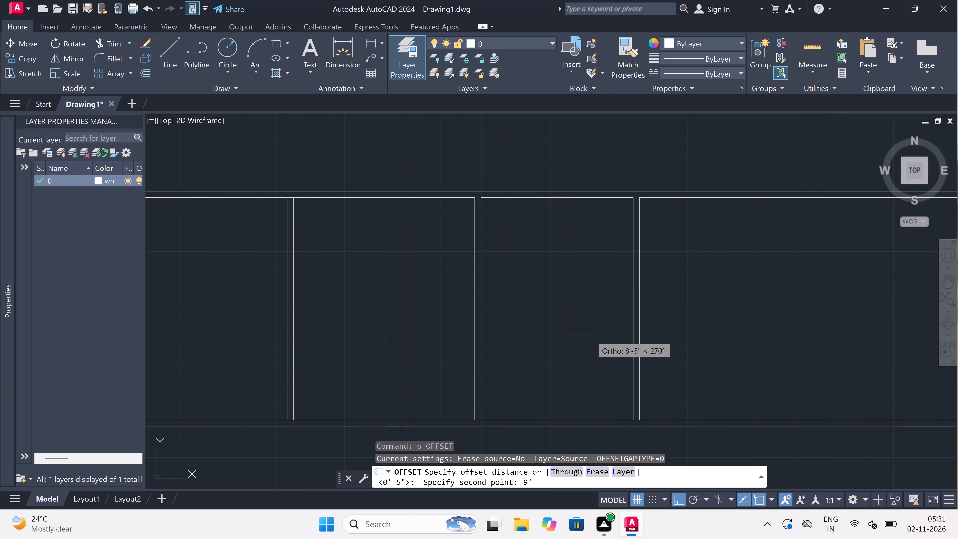
key(shift+quotedbl)
key(space)
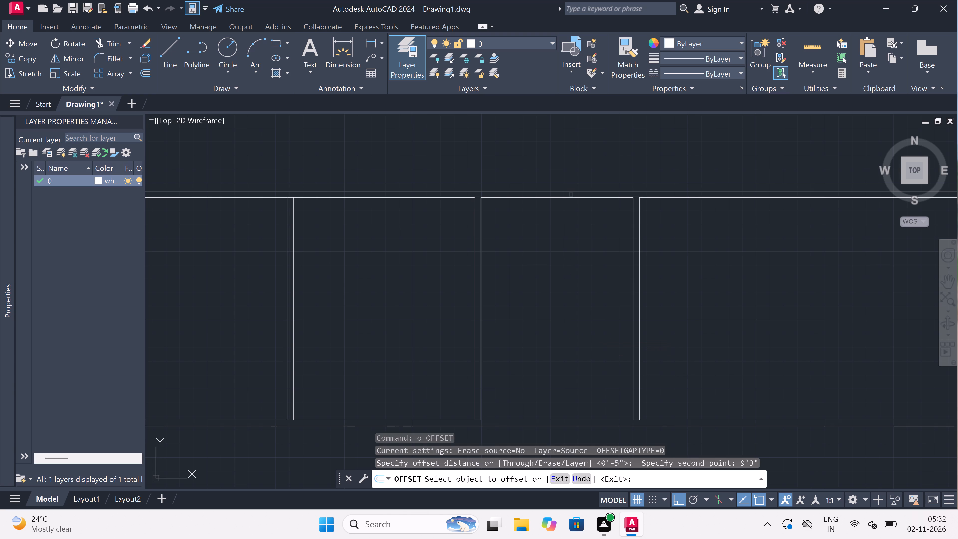
drag(571, 196, 571, 220)
click(571, 248)
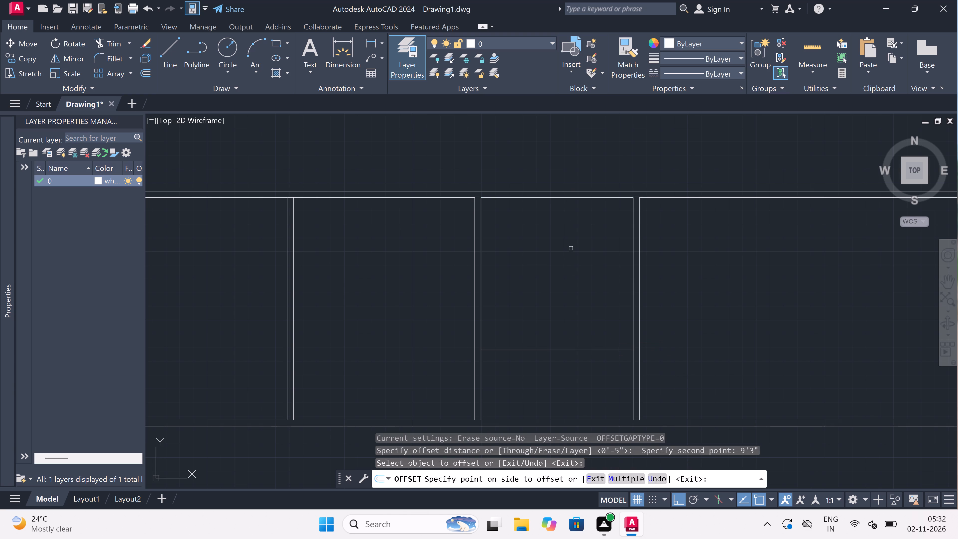
key(Escape)
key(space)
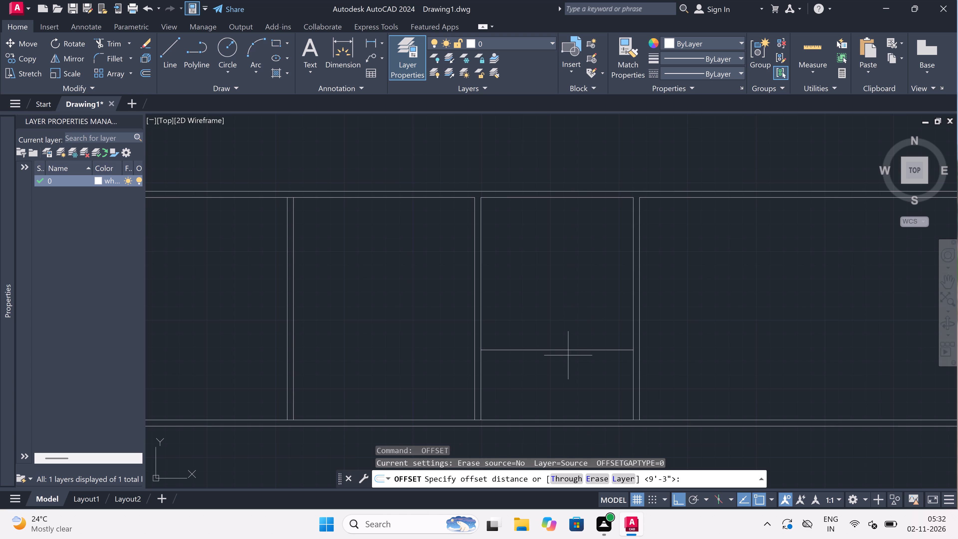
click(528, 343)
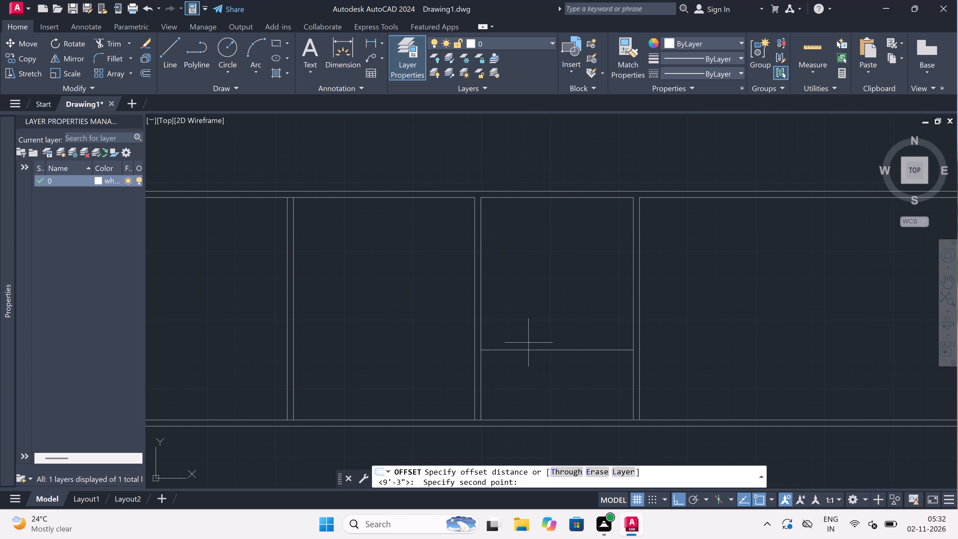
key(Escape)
Offset the new horizontal line 4.5" downward to form a horizontal partition between the fourth and fifth vertical partitions.
key(space)
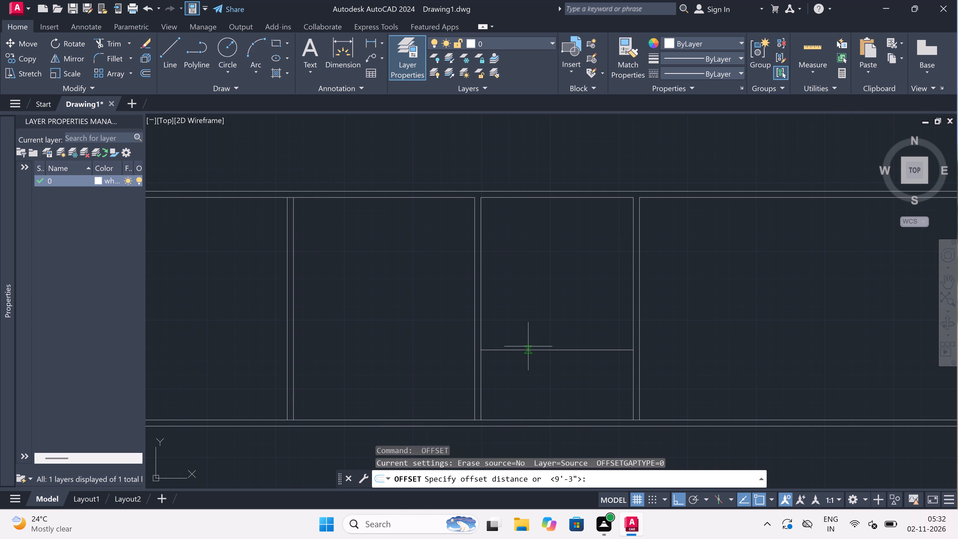
drag(528, 346, 528, 355)
key(4)
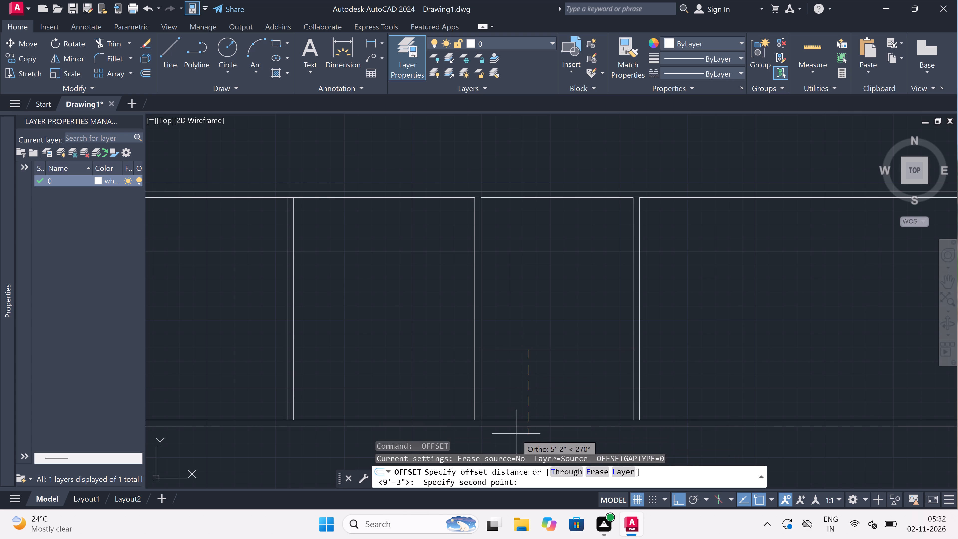
key(period)
key(5)
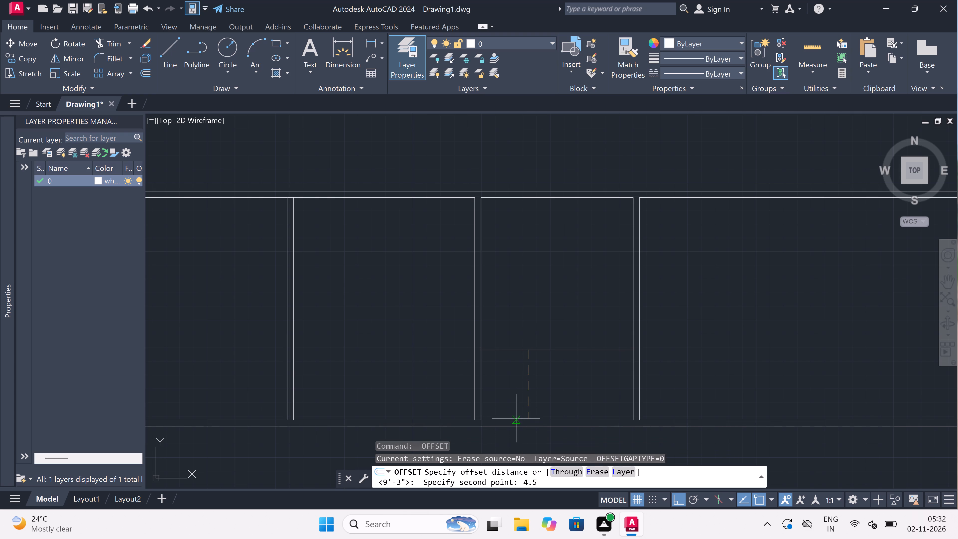
key(shift+quotedbl)
key(space)
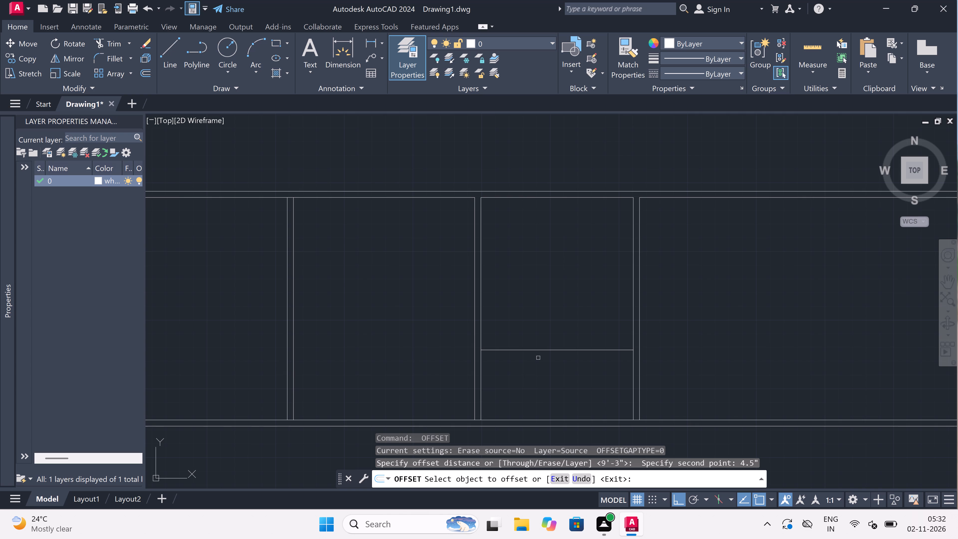
drag(543, 350, 531, 377)
click(522, 392)
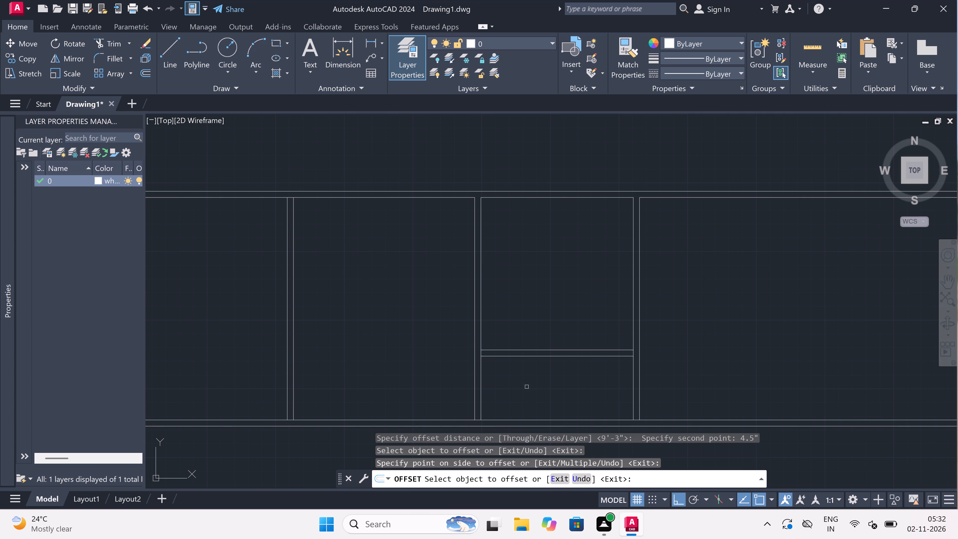
key(Escape)
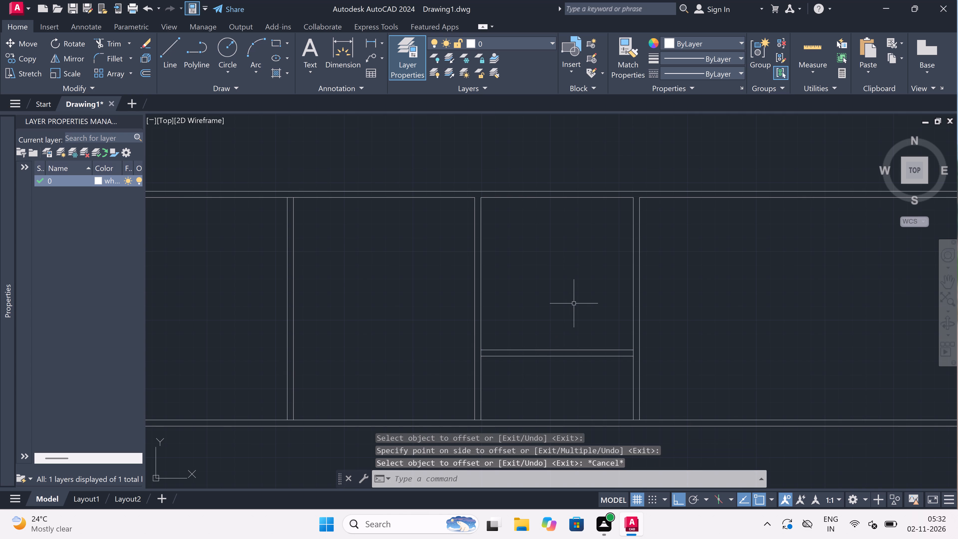
Trim the fifth vertical partition's left face between the two lines of the new horizontal partition.
scroll(574, 303, down, 3)
scroll(567, 337, up, 4)
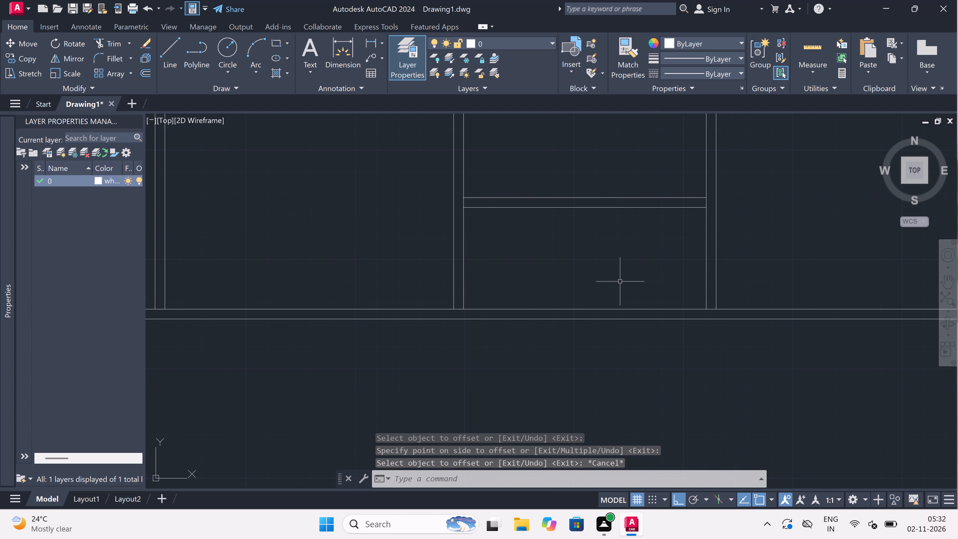
text(tr)
key(space)
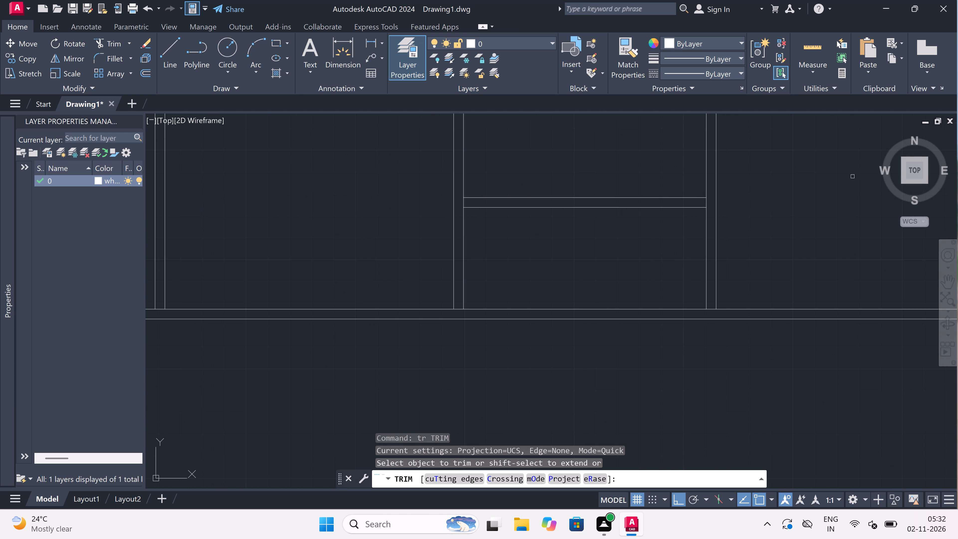
scroll(725, 199, up, 1)
click(695, 204)
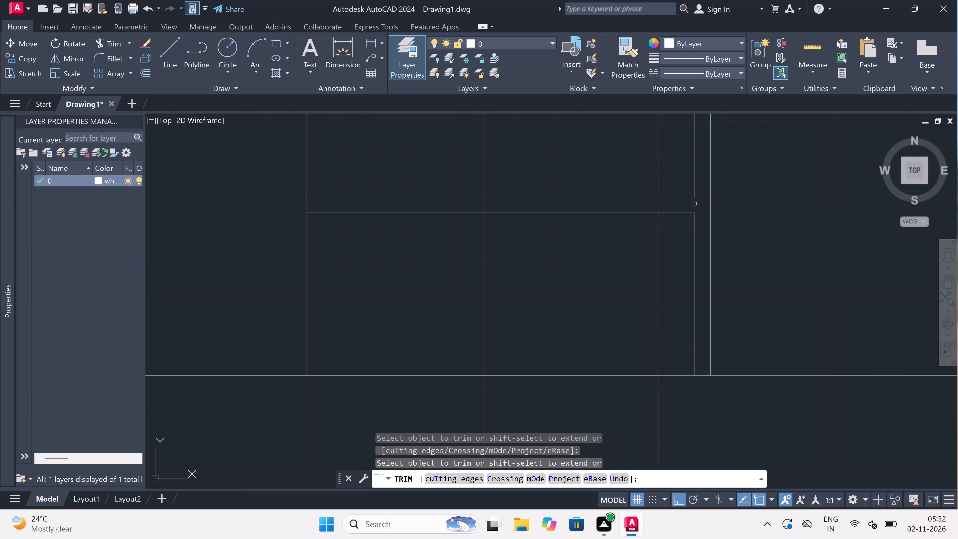
key(Escape)
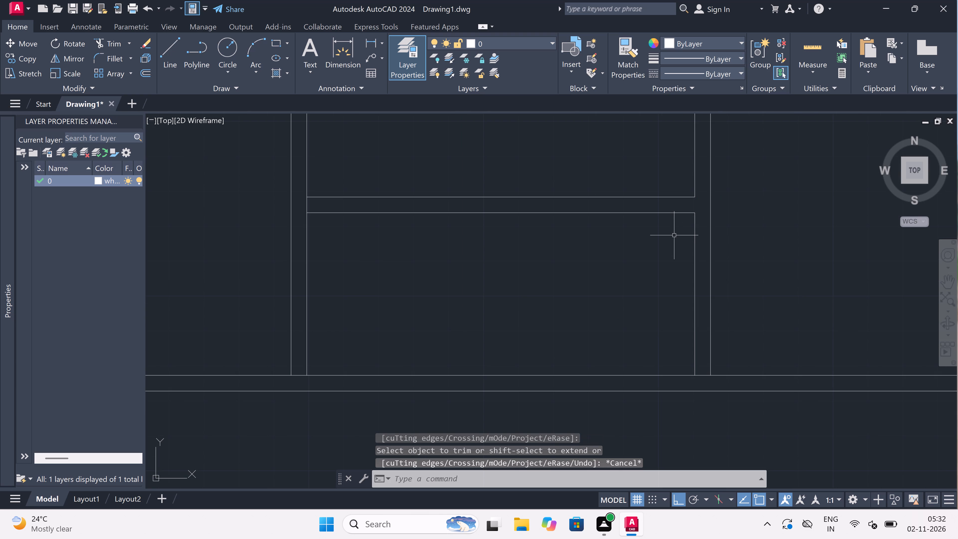
Offset the fifth vertical partition's left face below the horizontal partition 5'3" to the left.
key(o)
key(space)
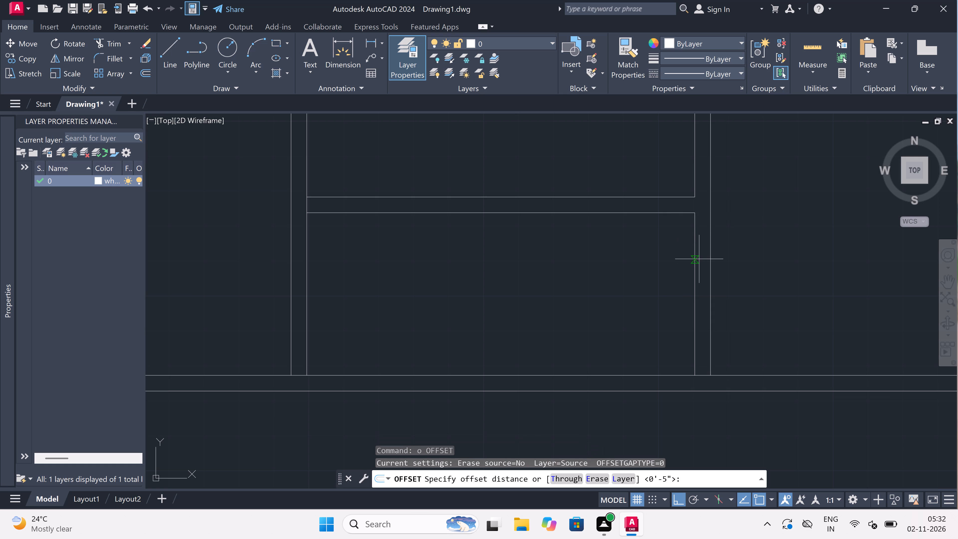
click(700, 257)
key(5)
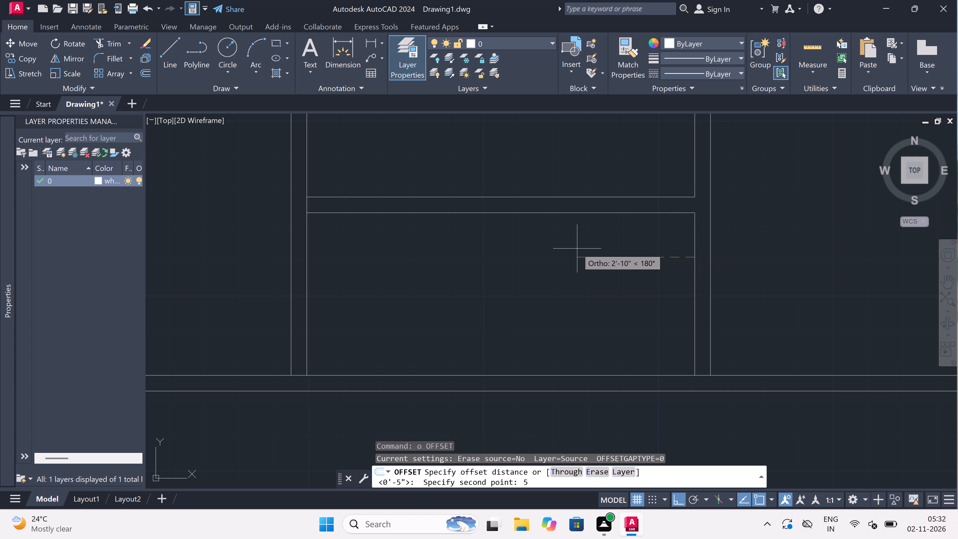
key(apostrophe)
key(3)
key(shift+quotedbl)
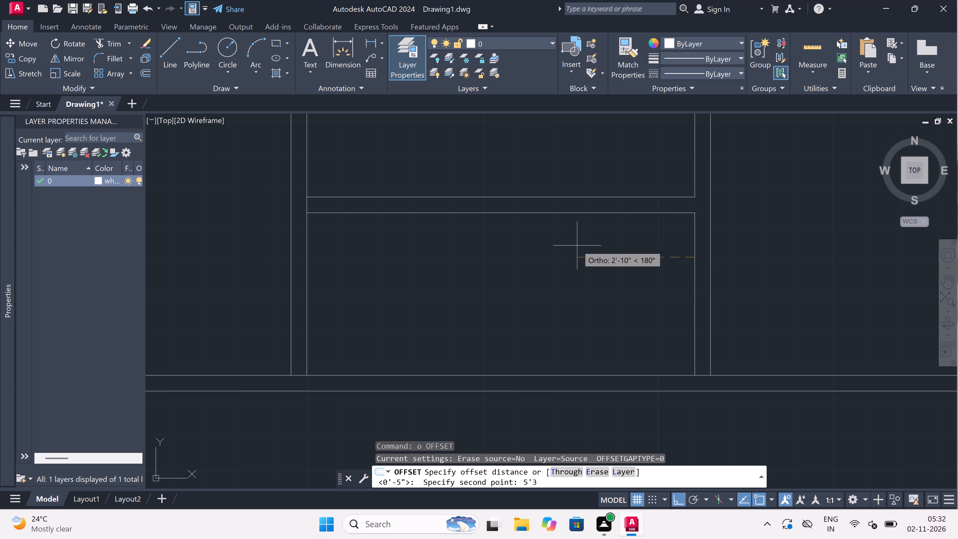
key(space)
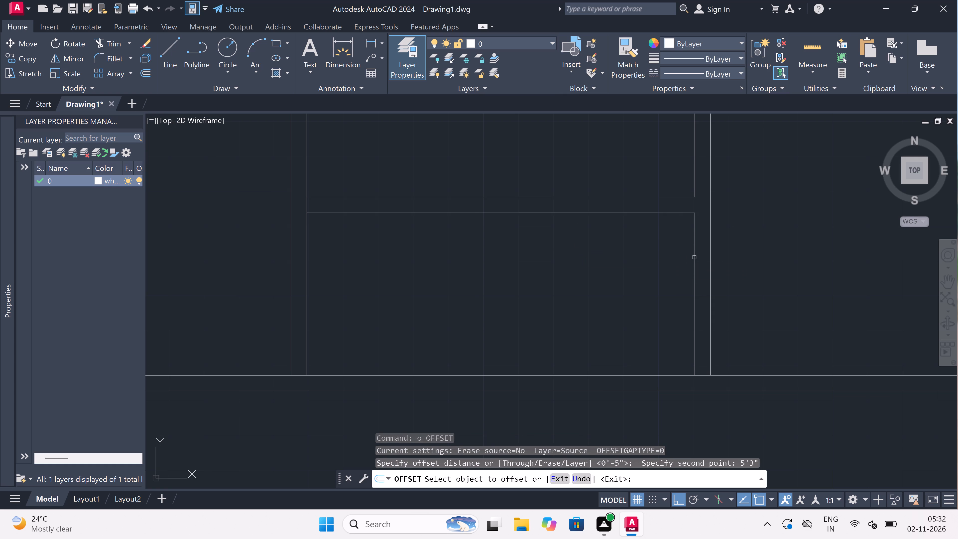
drag(694, 256, 646, 256)
click(618, 256)
key(Escape)
Offset the new vertical line below the horizontal partition 4.5" to the left to form a short vertical partition.
key(space)
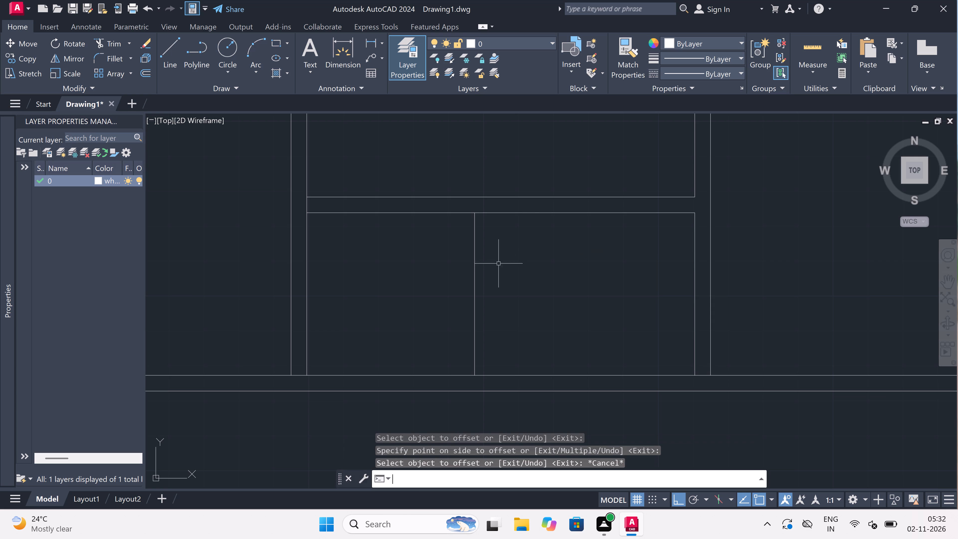
click(477, 269)
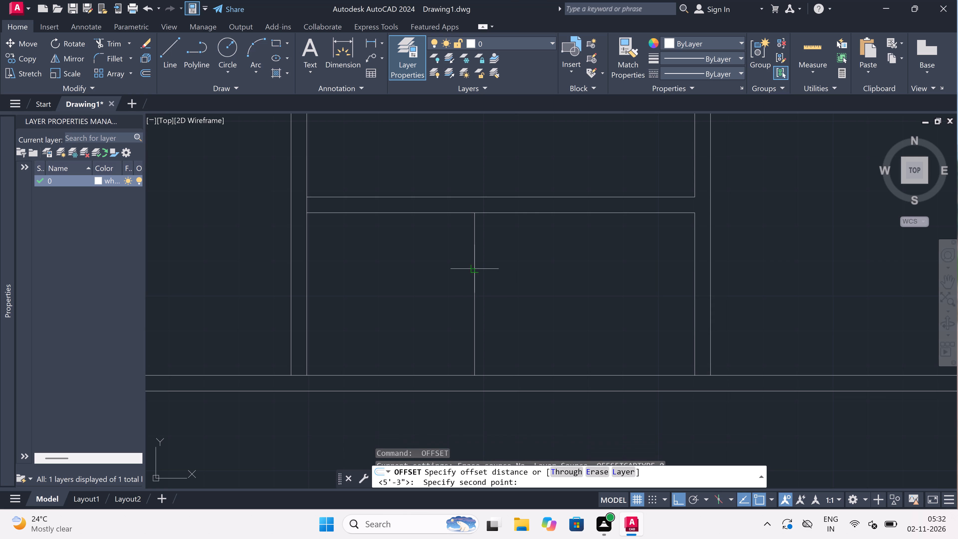
key(4)
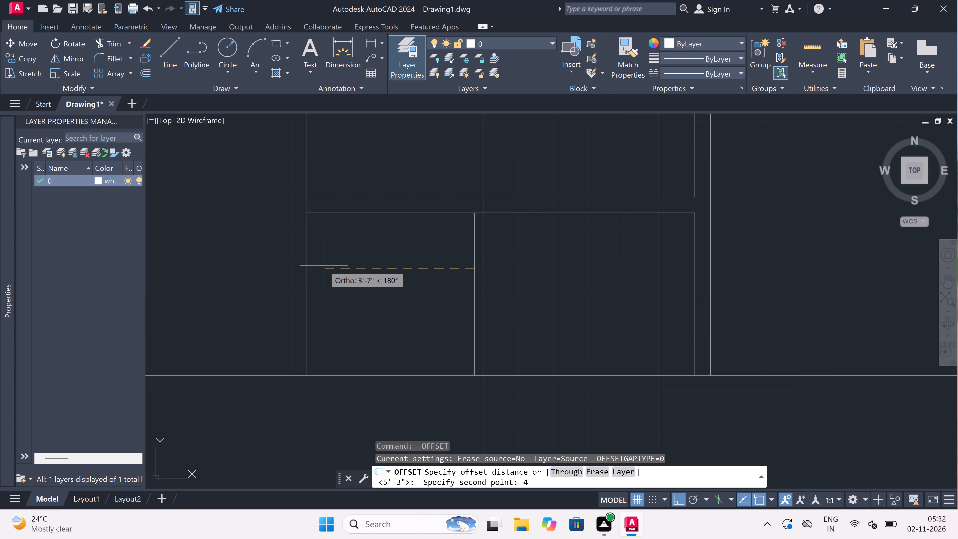
key(period)
key(5)
key(shift+quotedbl)
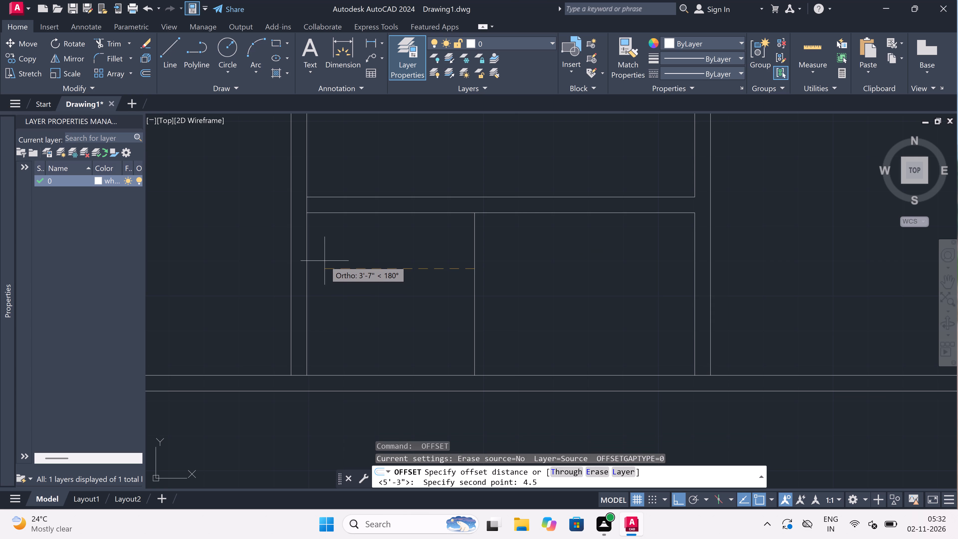
key(space)
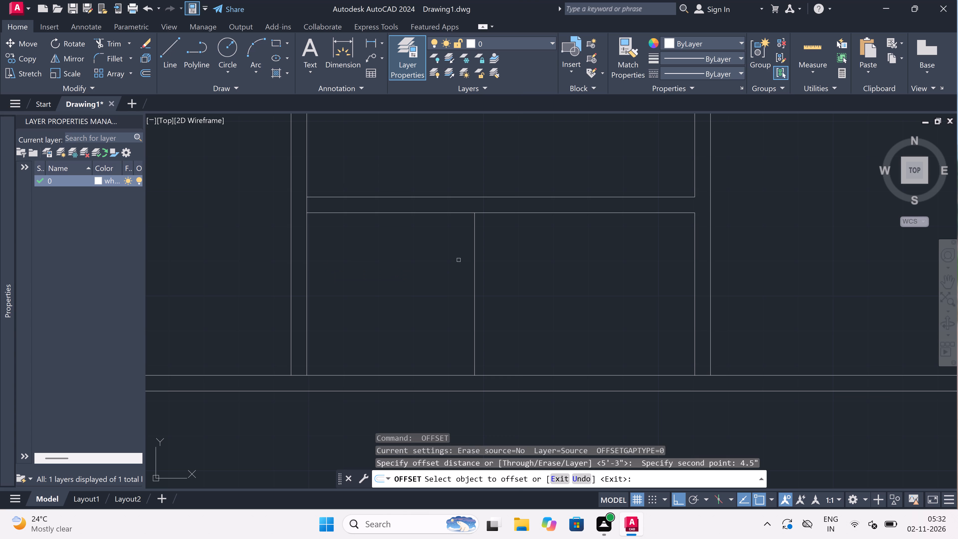
drag(475, 250, 458, 251)
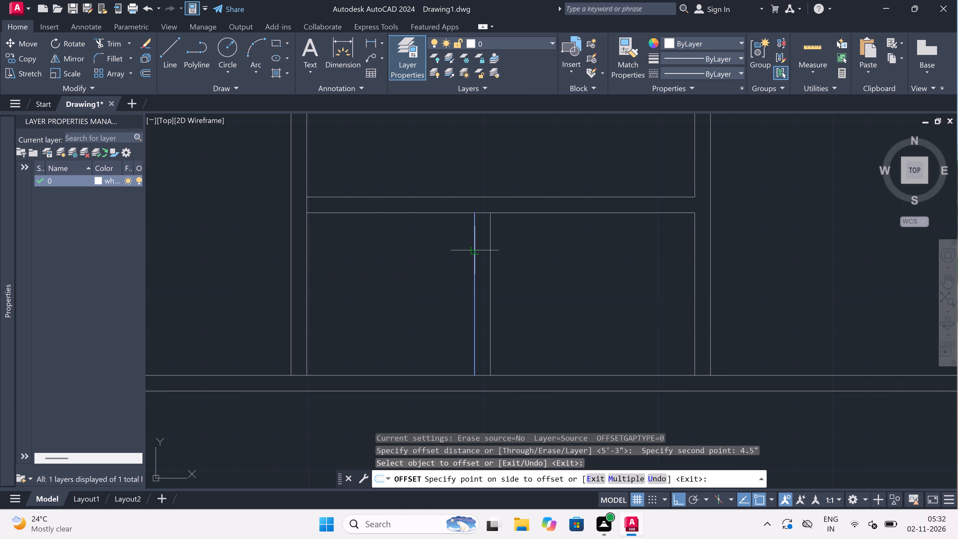
click(408, 258)
key(Escape)
Trim the horizontal partition's lower line between the two faces of the short vertical partition.
key(t)
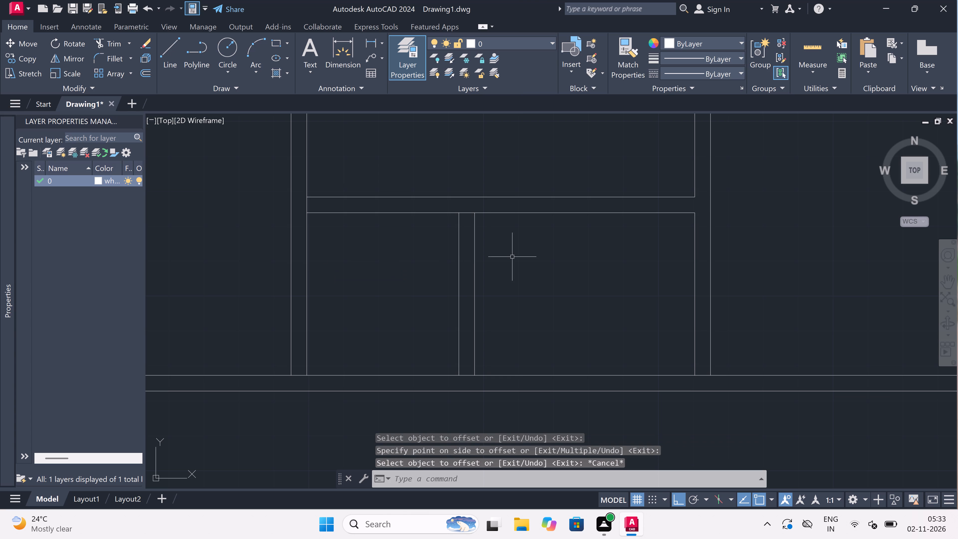
key(r)
key(space)
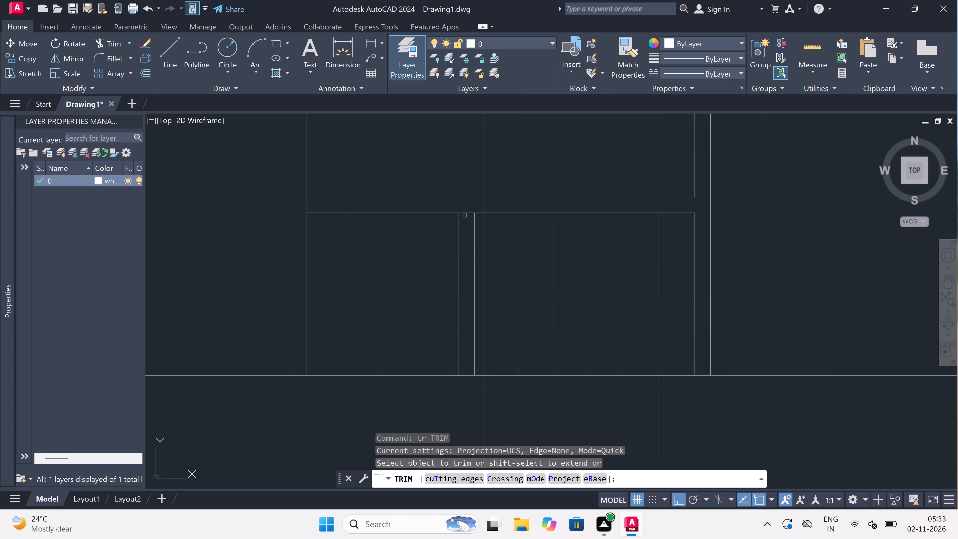
click(465, 213)
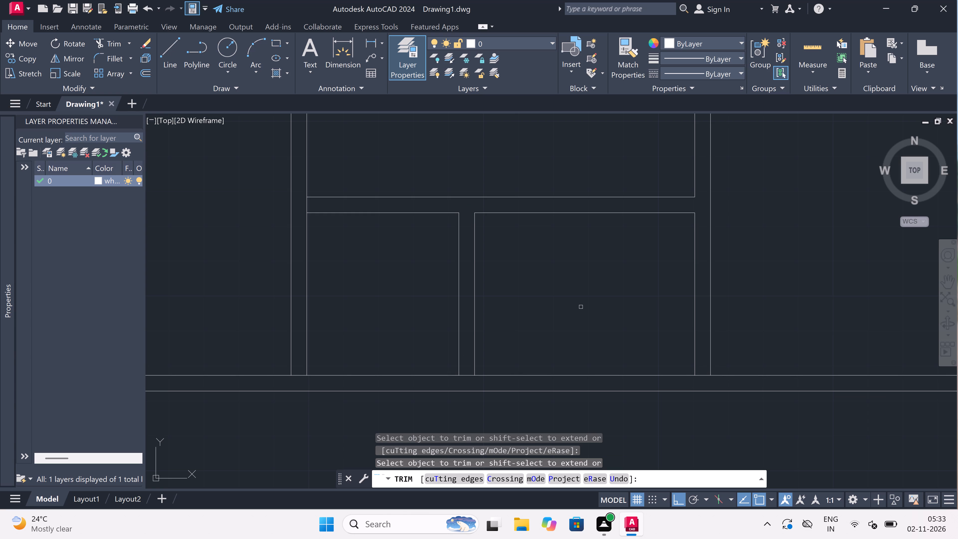
Trim the fourth vertical partition's right face between the two lines of the horizontal partition.
scroll(580, 305, down, 3)
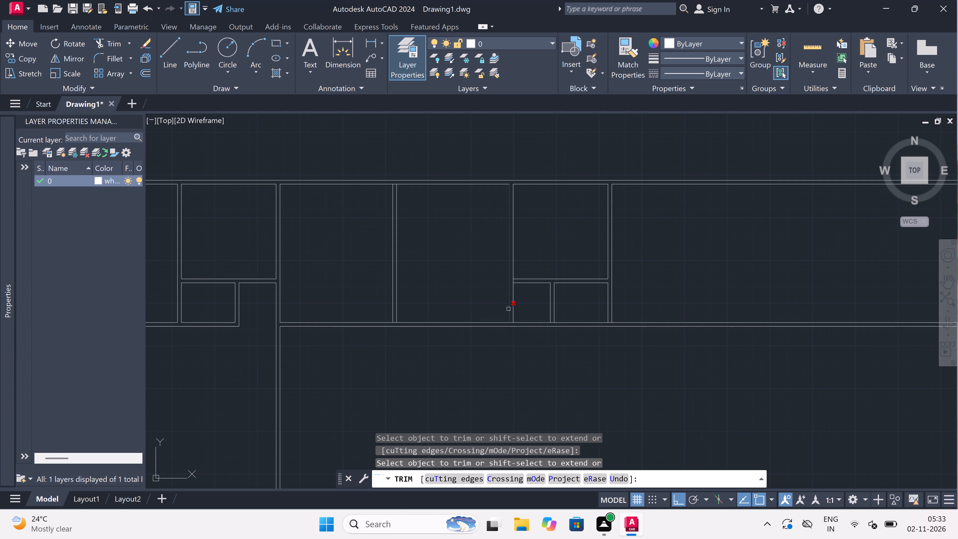
scroll(497, 280, up, 3)
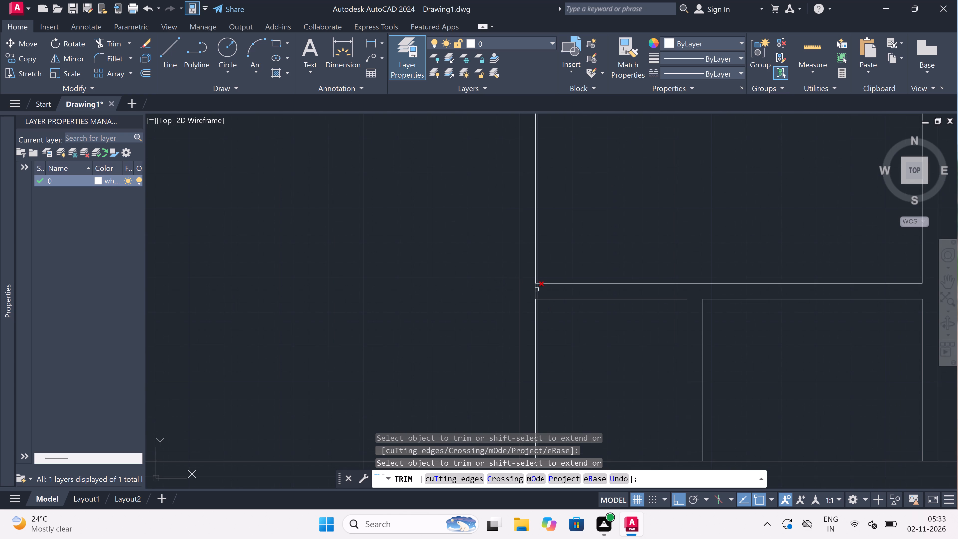
click(537, 289)
scroll(461, 285, down, 4)
scroll(494, 303, up, 1)
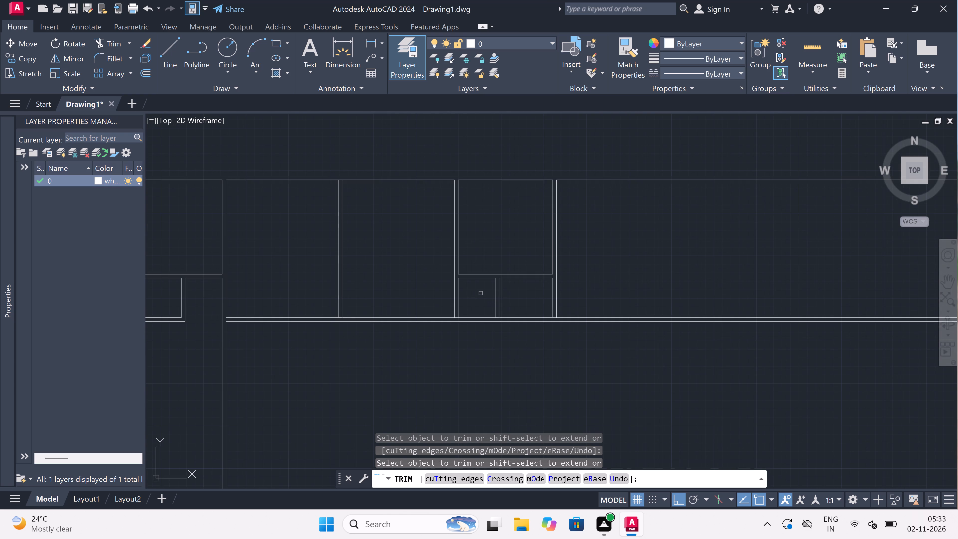
key(Escape)
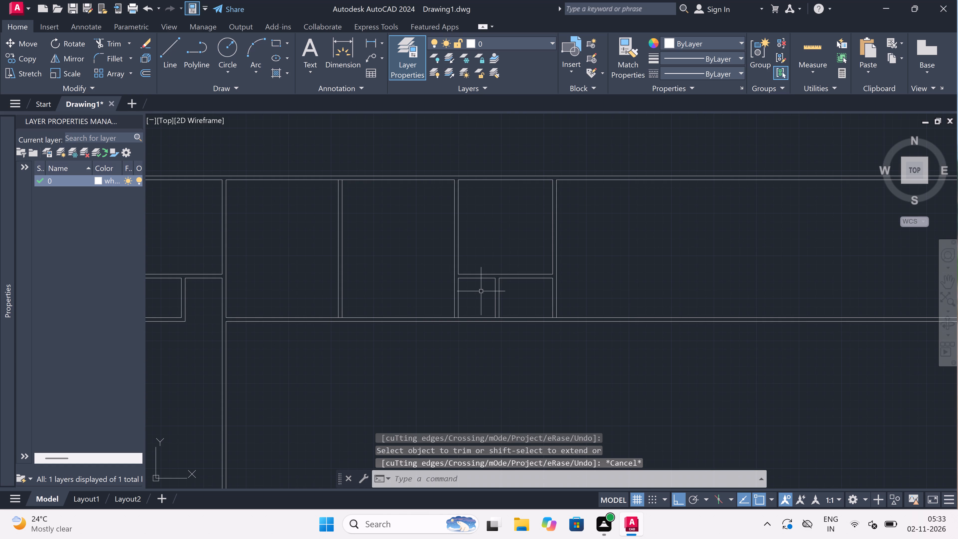
Start an offset to the right from the fifth vertical partition's right face.
scroll(526, 267, up, 1)
key(o)
key(space)
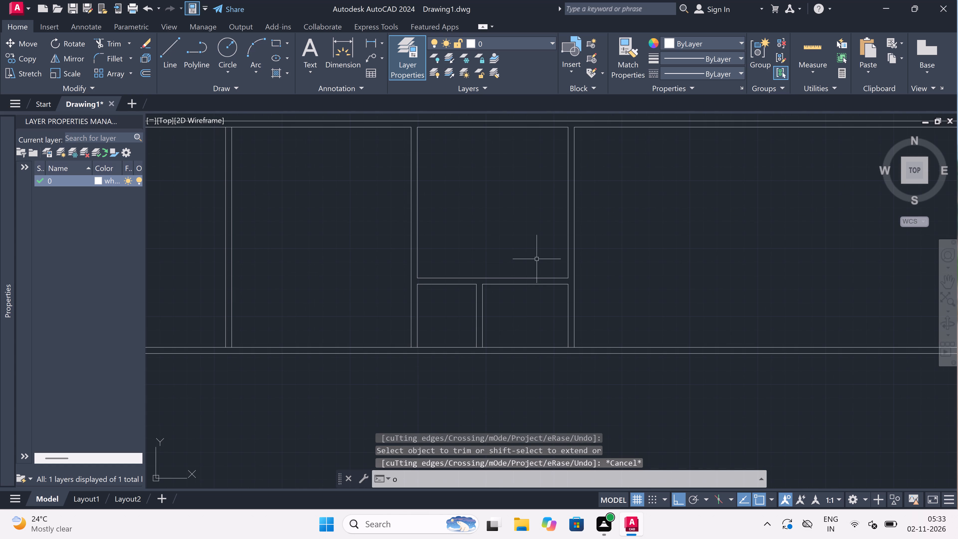
click(569, 238)
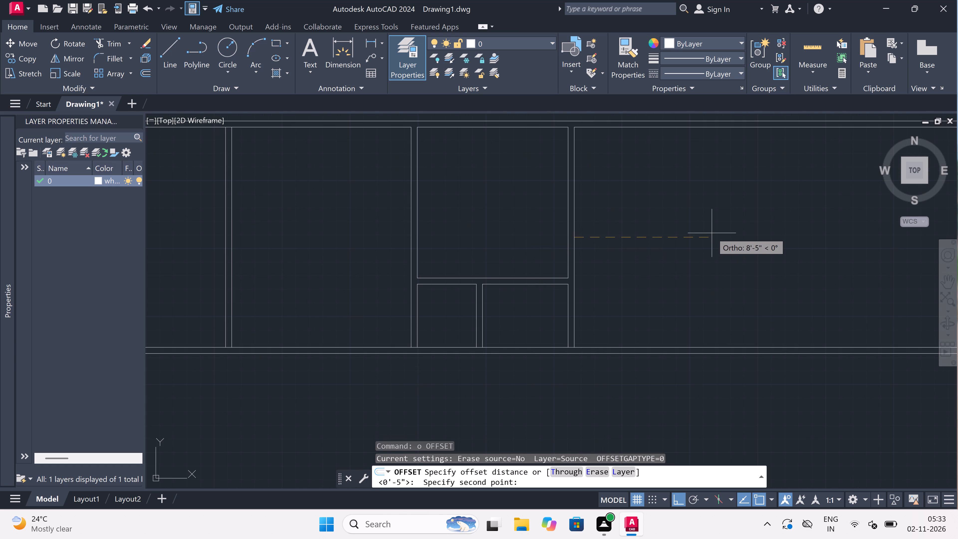
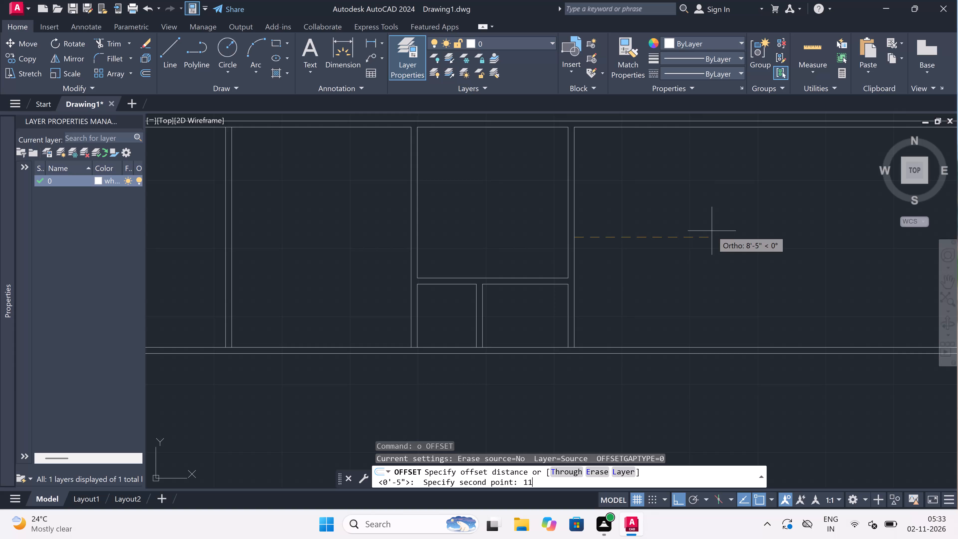
Offset the fifth vertical partition's right face 11' to the right.
key(apostrophe)
key(space)
drag(561, 227, 723, 235)
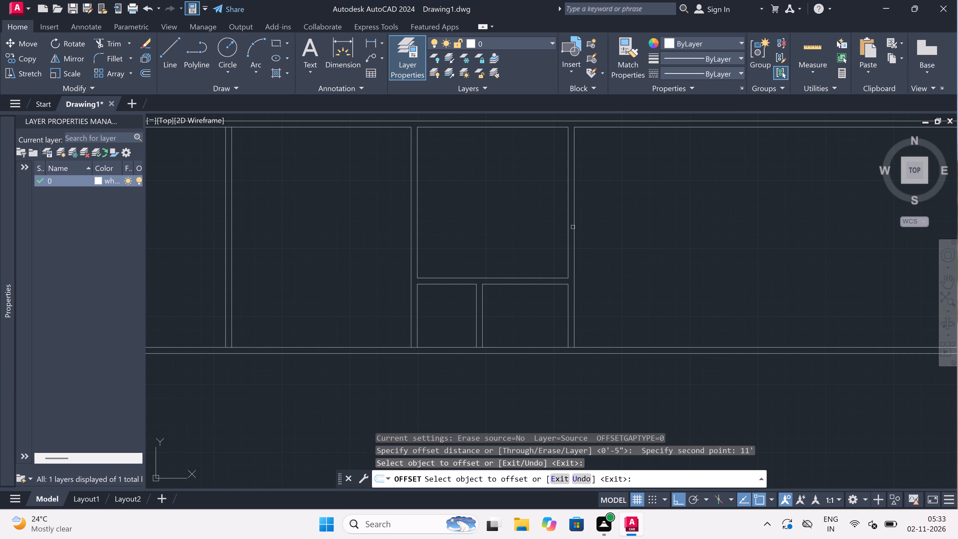
drag(574, 227, 670, 239)
click(705, 237)
key(Escape)
Offset the new vertical line 4.5" to the right to form the end wall.
key(space)
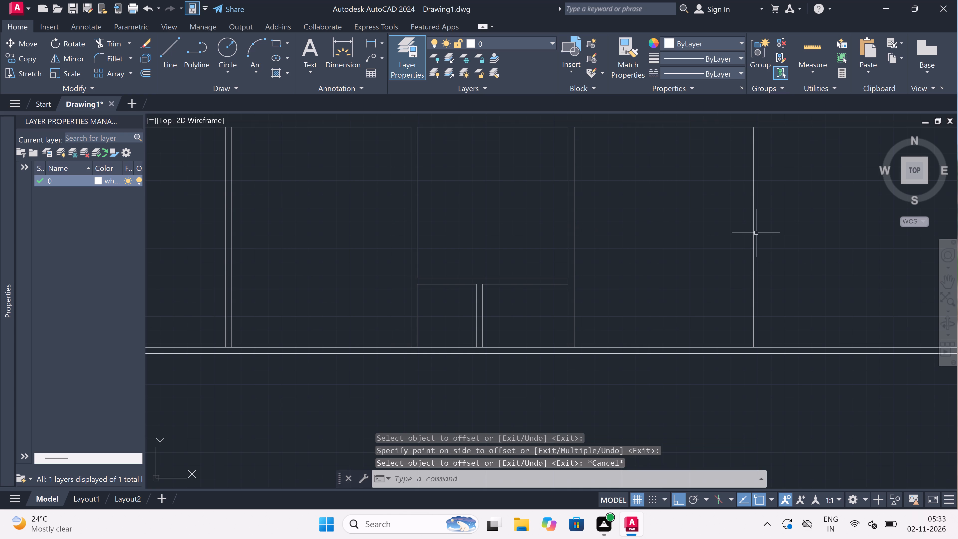
click(756, 232)
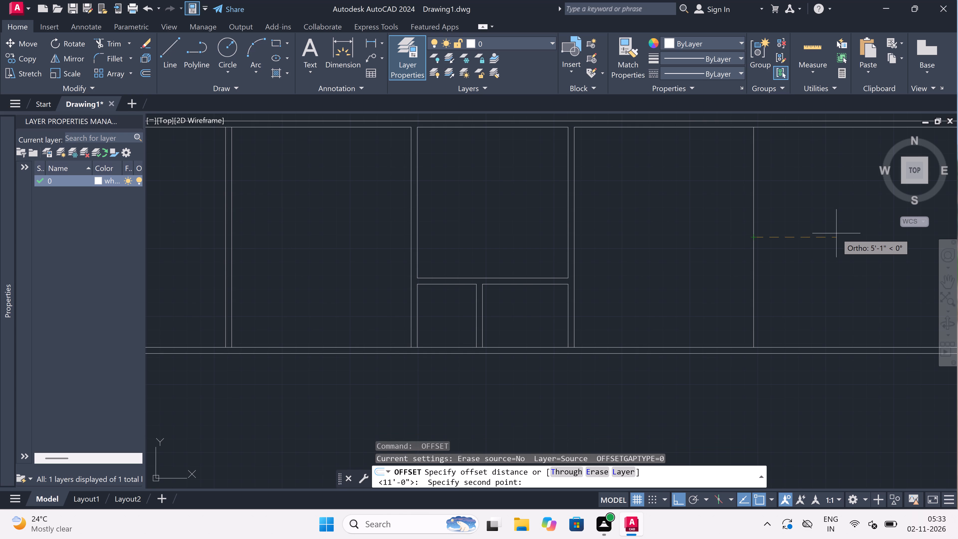
key(4)
key(period)
key(5)
key(shift+quotedbl)
key(space)
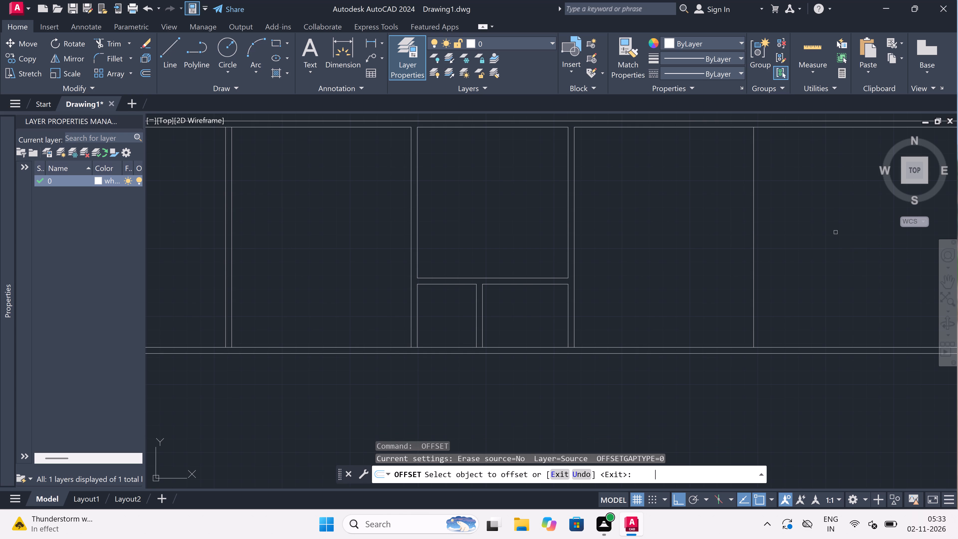
drag(753, 224, 776, 225)
click(784, 224)
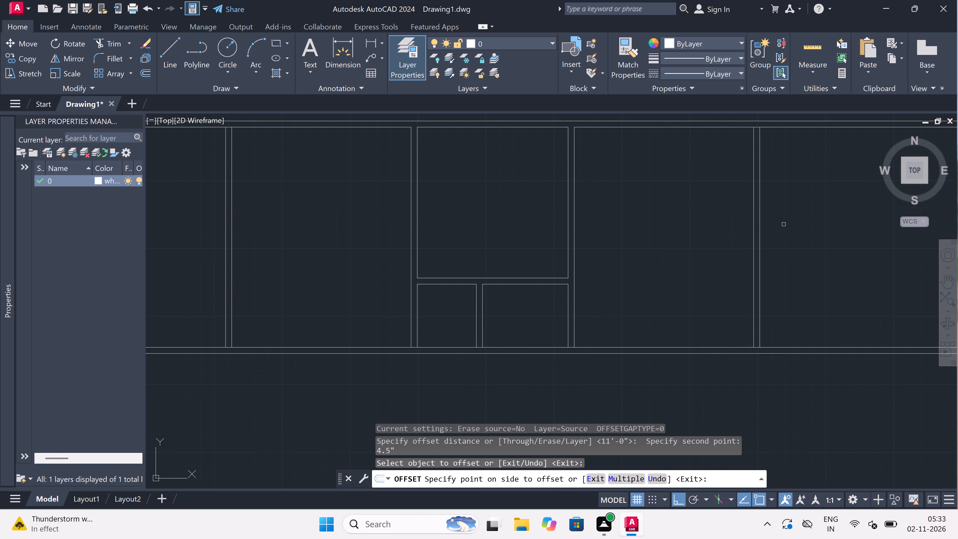
scroll(673, 250, down, 3)
scroll(692, 241, up, 2)
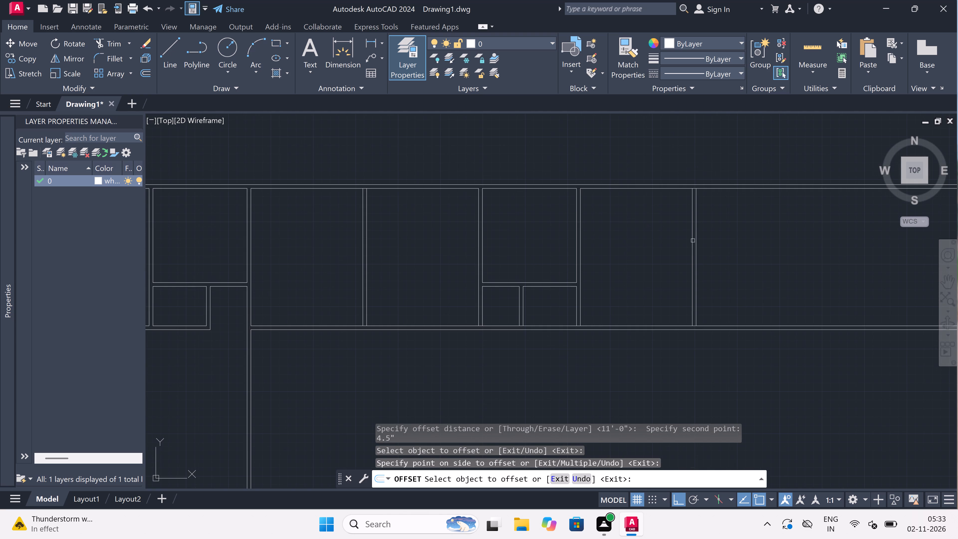
key(Escape)
Extend the end wall's outer face to the outer lines of the upper and lower horizontal walls.
text(ex)
key(space)
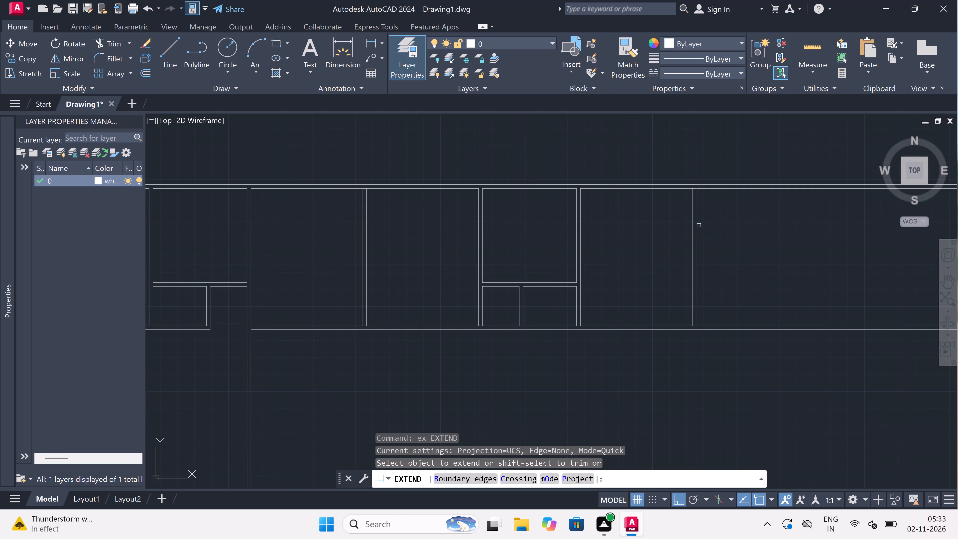
click(697, 217)
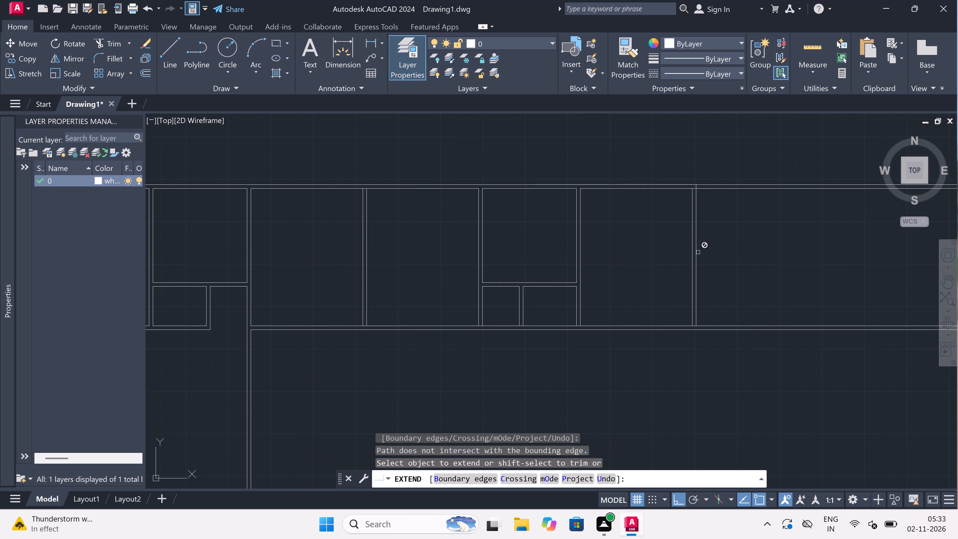
click(695, 308)
key(Escape)
Trim both lines of the upper horizontal wall beyond the new end wall.
key(t)
key(r)
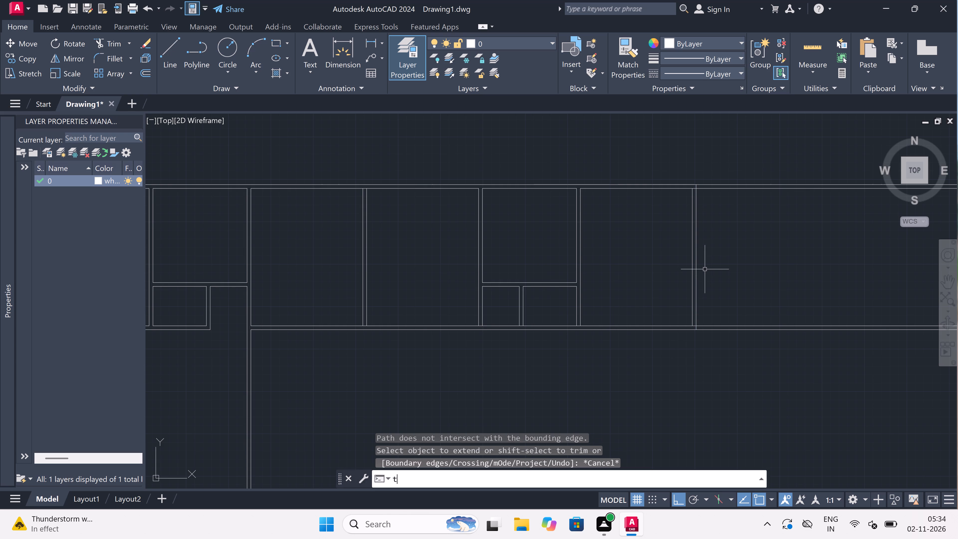
key(space)
click(705, 224)
click(706, 166)
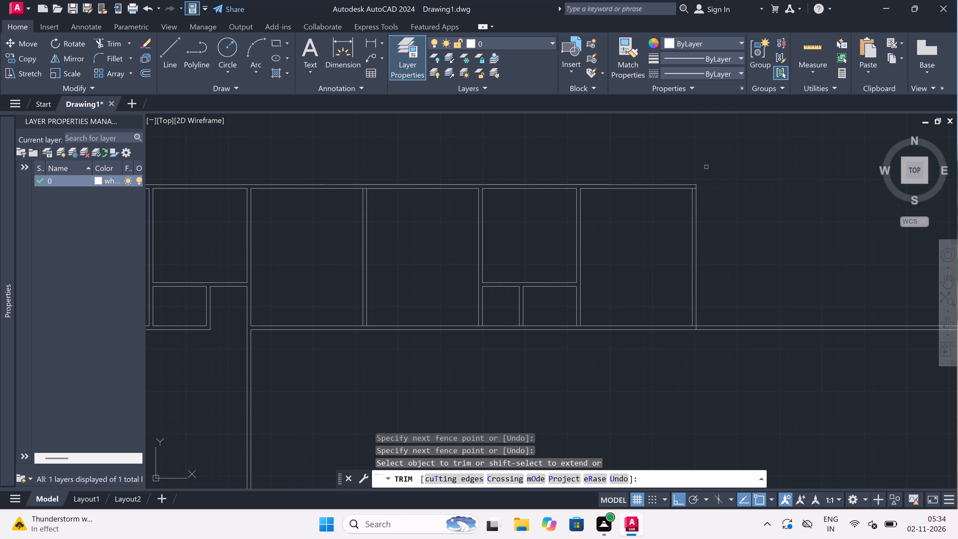
Trim the upper wall's inner line between the two faces of the end wall at the corner.
scroll(694, 176, up, 4)
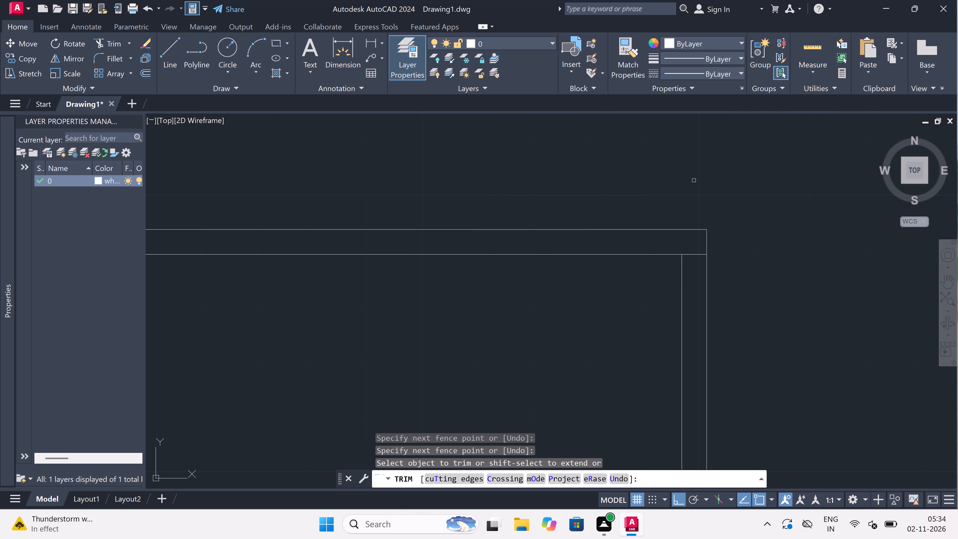
click(692, 254)
scroll(694, 246, down, 5)
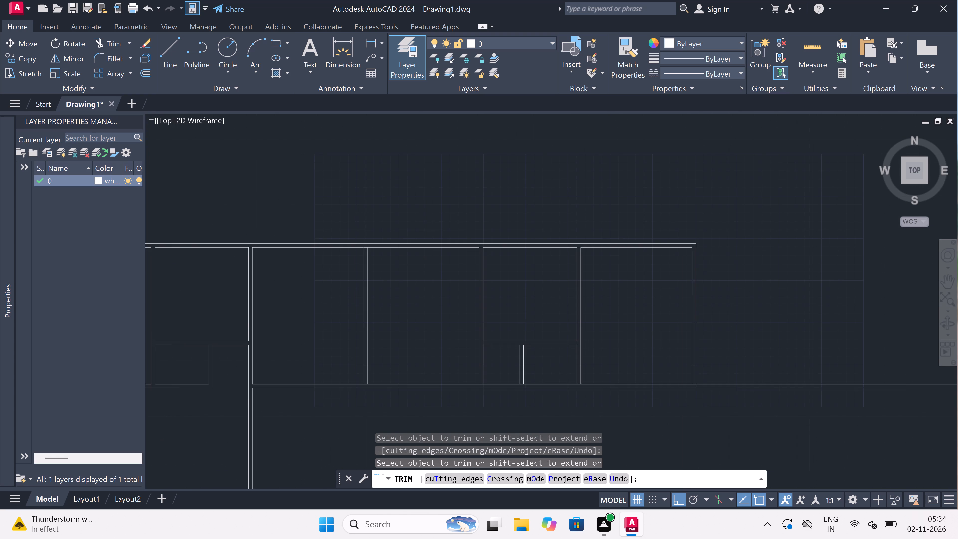
scroll(631, 300, up, 1)
key(Escape)
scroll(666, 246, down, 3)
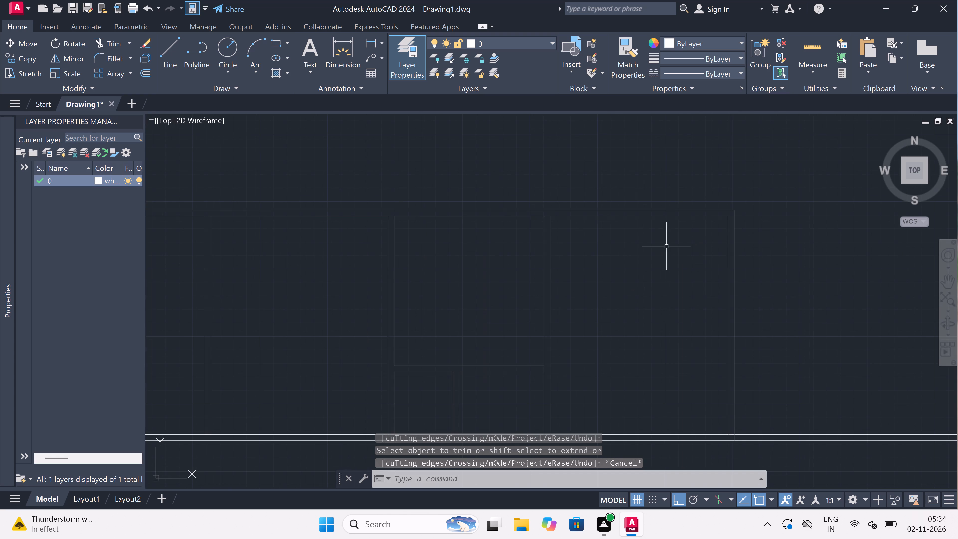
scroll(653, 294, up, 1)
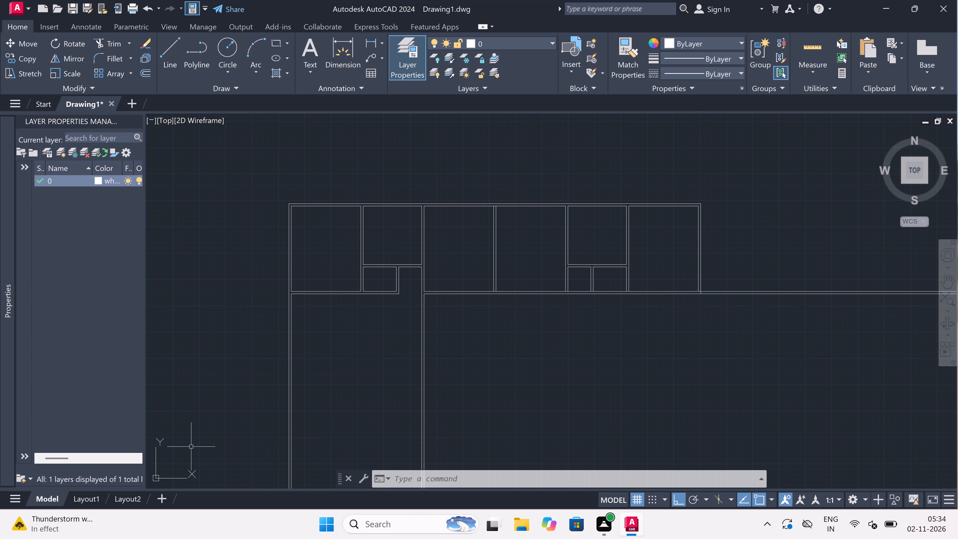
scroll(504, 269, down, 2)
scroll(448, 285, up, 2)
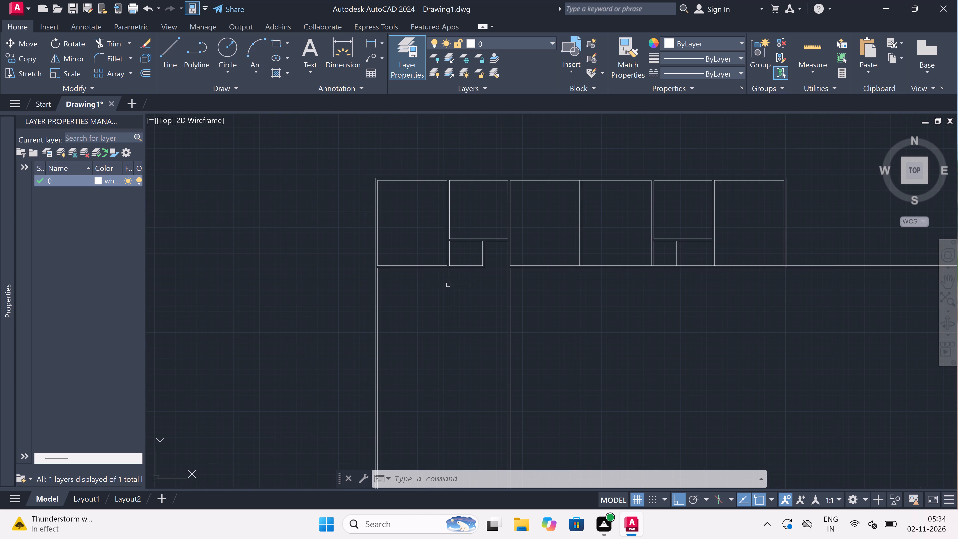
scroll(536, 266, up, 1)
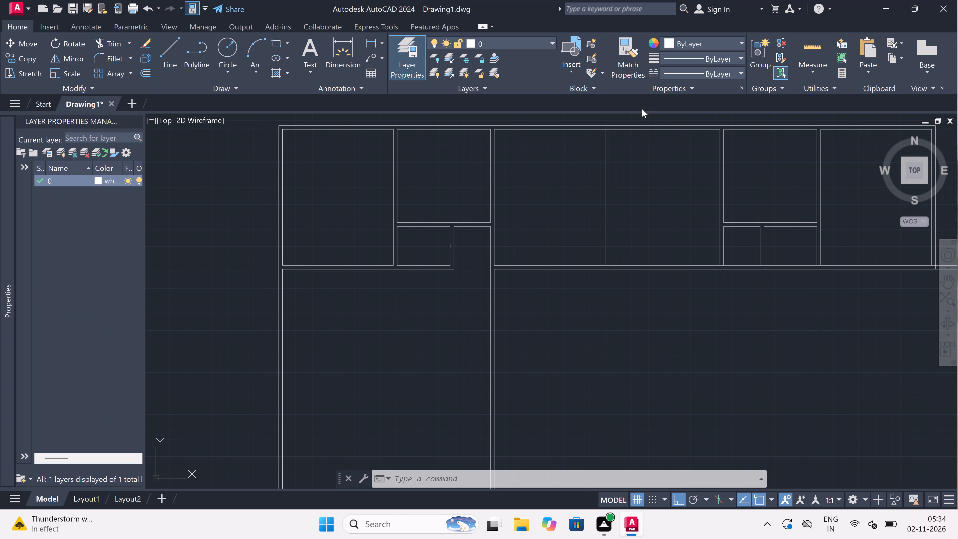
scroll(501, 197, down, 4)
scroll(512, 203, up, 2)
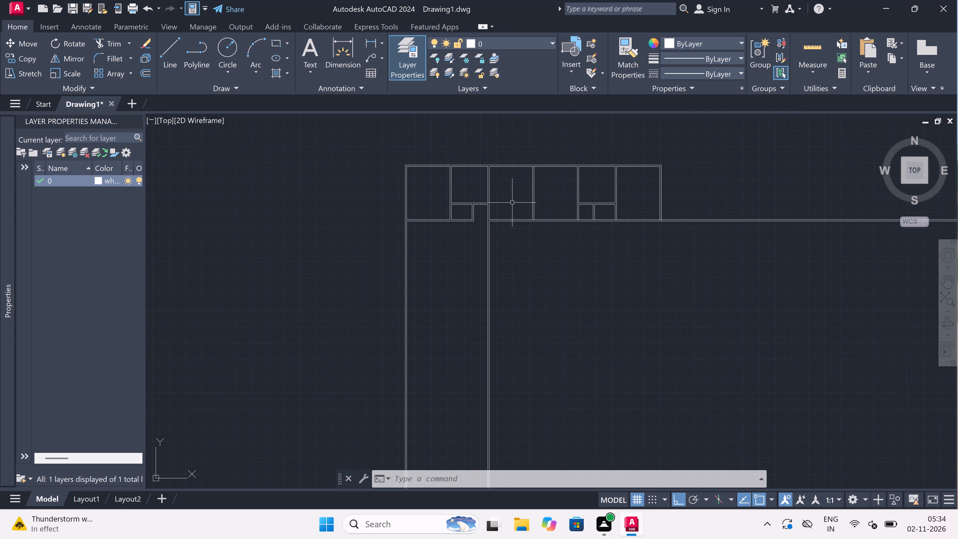
Draw a vertical line about 170' downward from where the third vertical partition's left face meets the lower horizontal wall.
scroll(516, 236, up, 1)
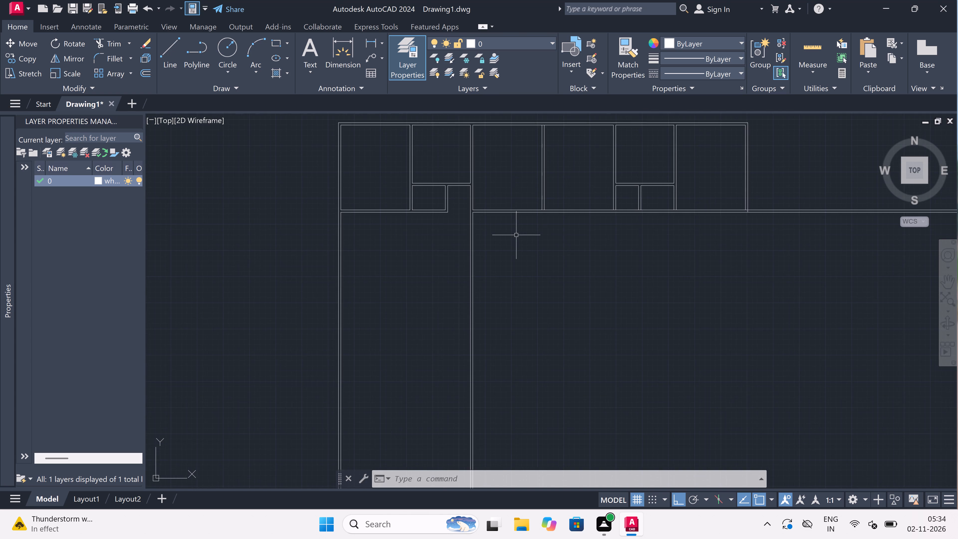
scroll(516, 235, up, 1)
key(l)
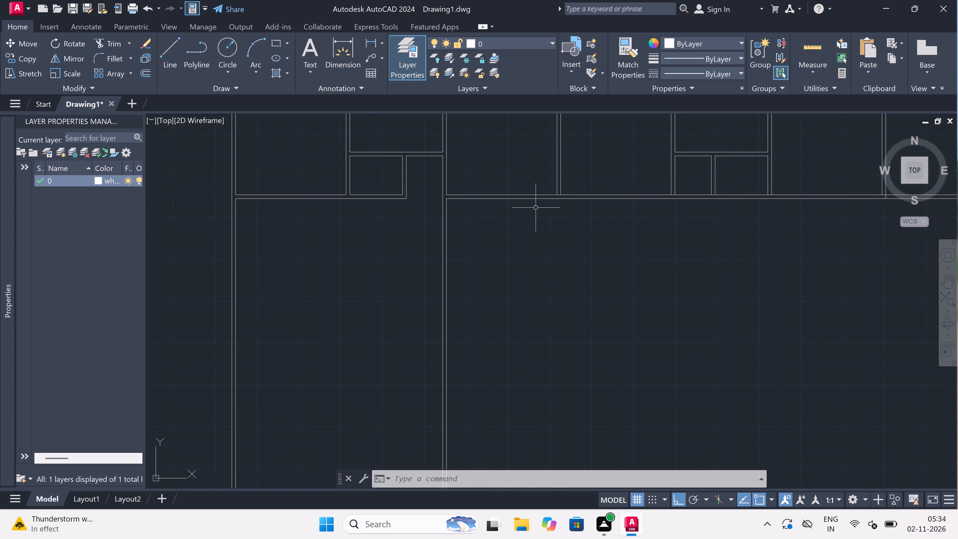
key(space)
click(554, 194)
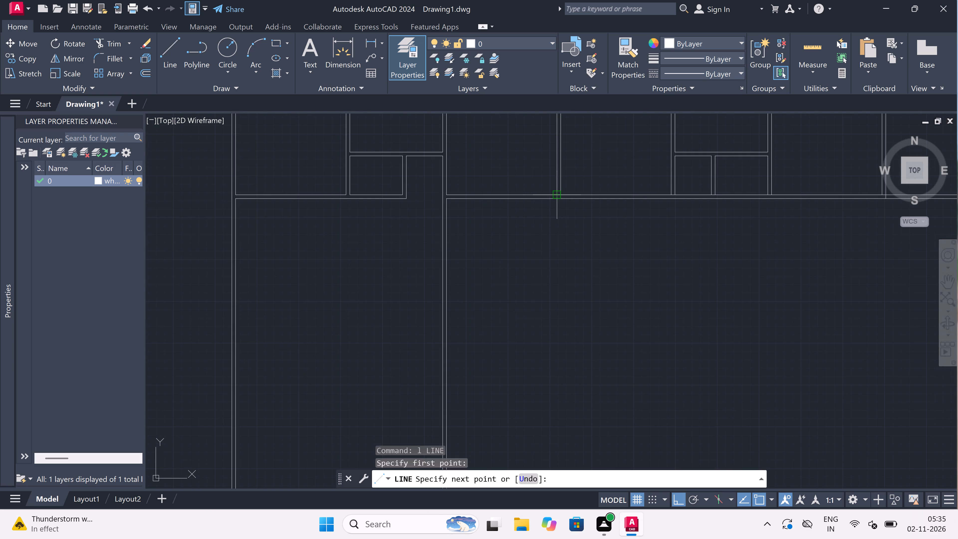
scroll(554, 194, down, 5)
scroll(551, 358, up, 2)
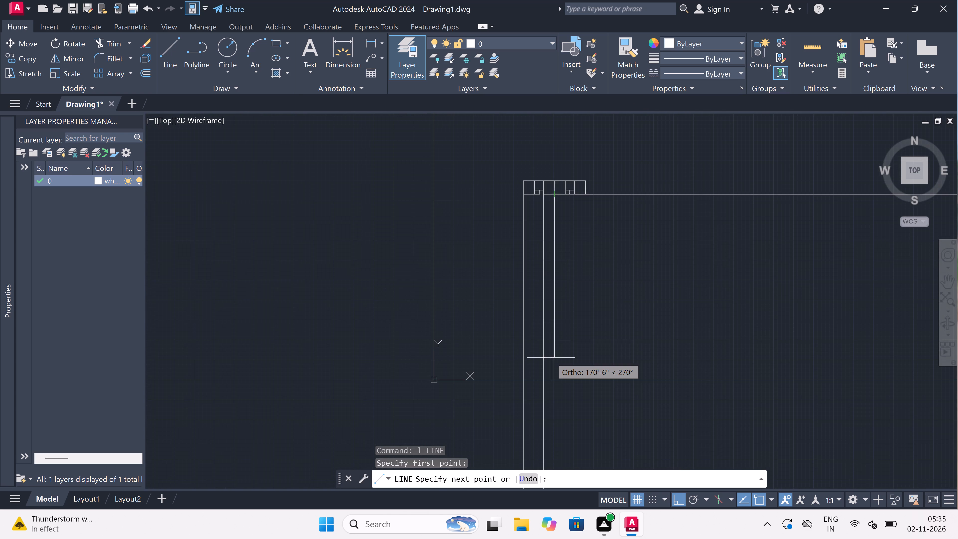
scroll(551, 358, up, 2)
click(573, 355)
Continue the line 4.5" to the right and back up to the lower wall at the third partition's right face.
scroll(573, 355, up, 2)
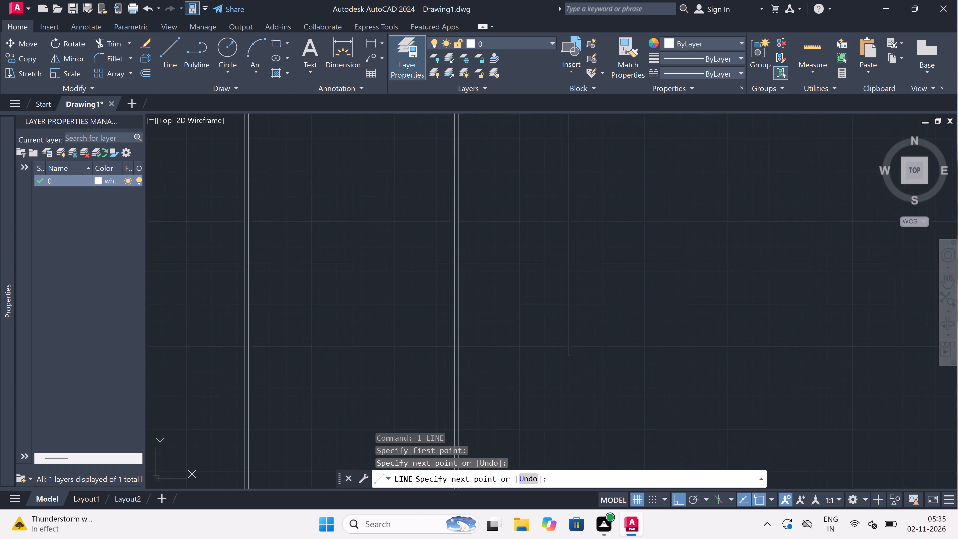
scroll(573, 355, up, 2)
key(4)
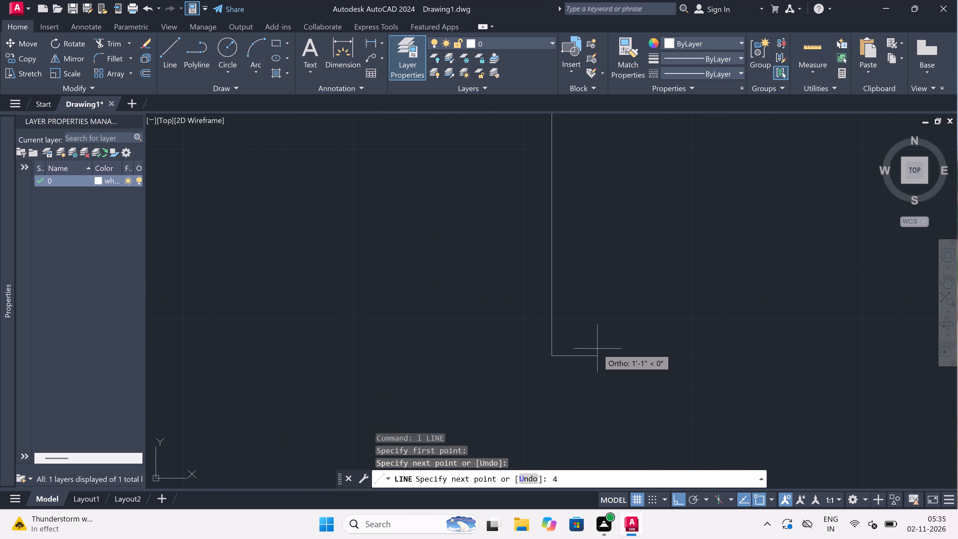
text(.5)
text(")
key(space)
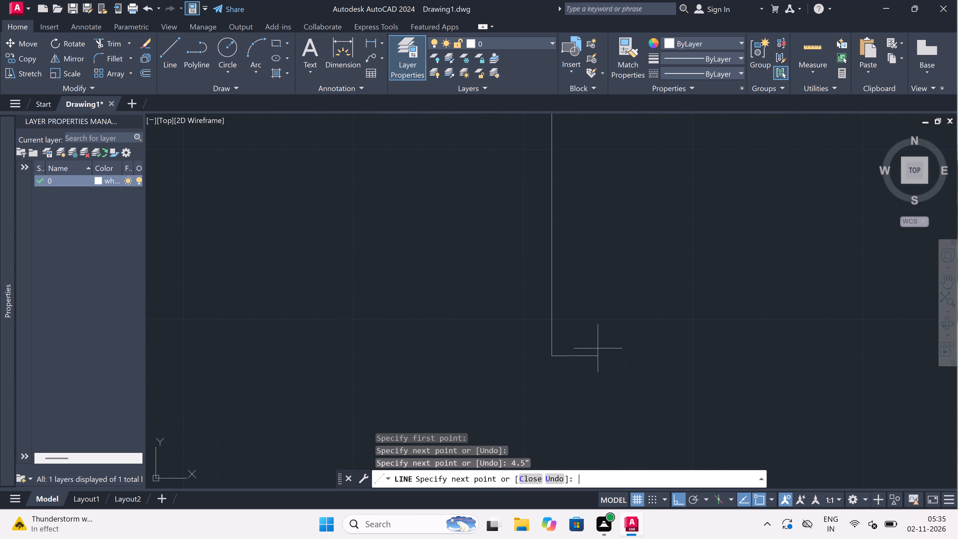
scroll(598, 345, down, 8)
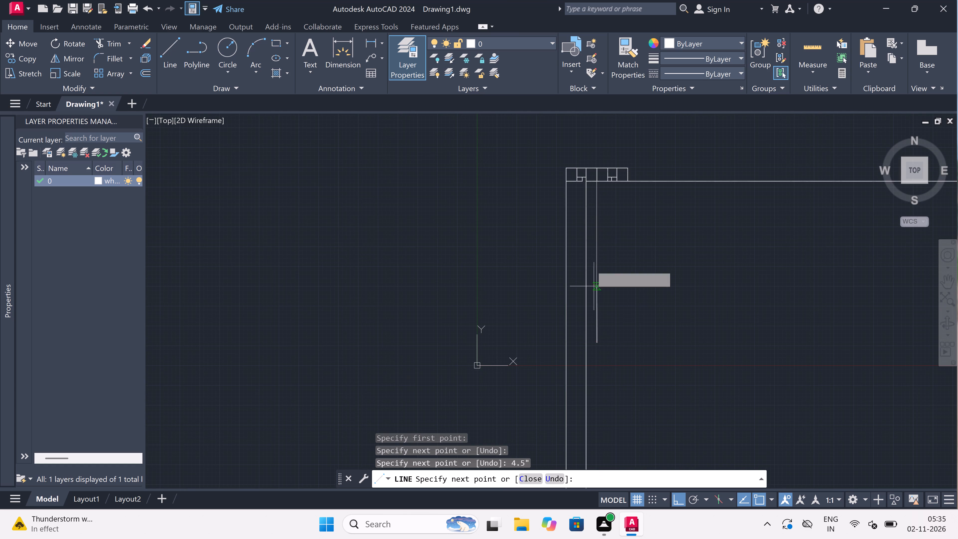
scroll(595, 179, up, 5)
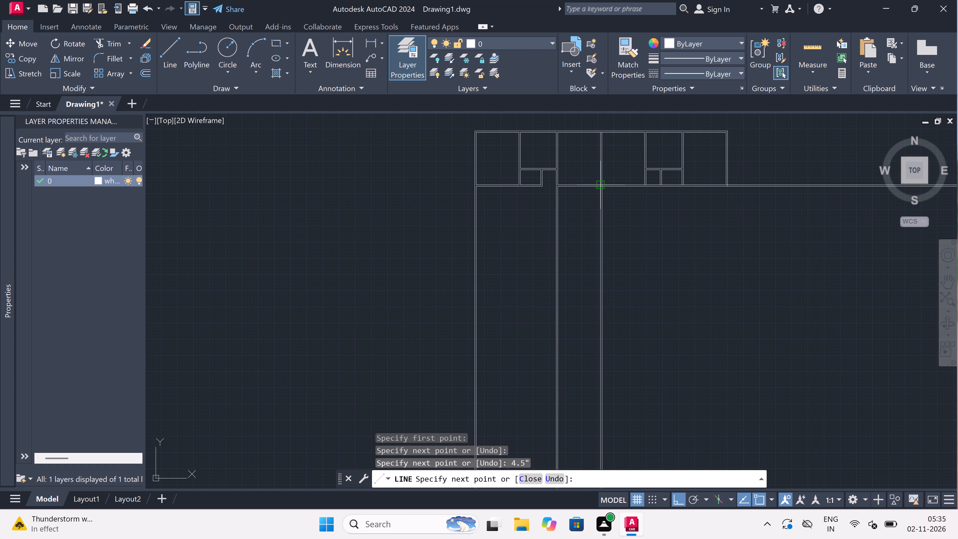
scroll(603, 182, up, 3)
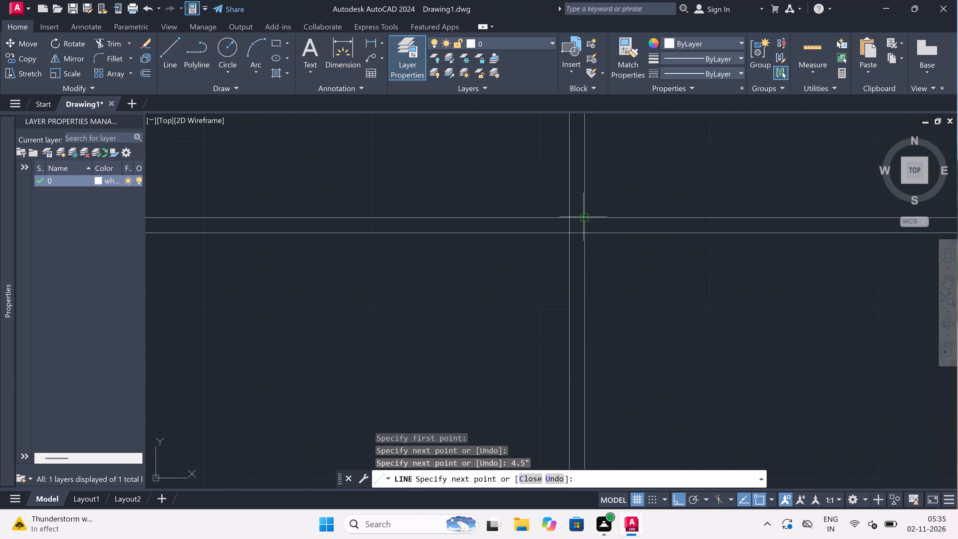
click(584, 213)
key(Escape)
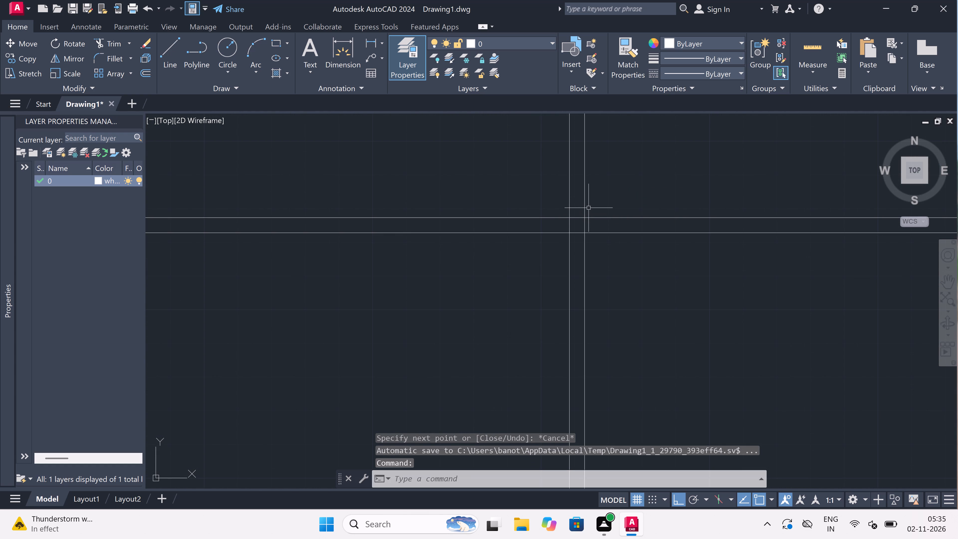
Offset the lower line of the lower horizontal wall 13'1.5" downward.
scroll(589, 207, down, 5)
scroll(582, 190, up, 2)
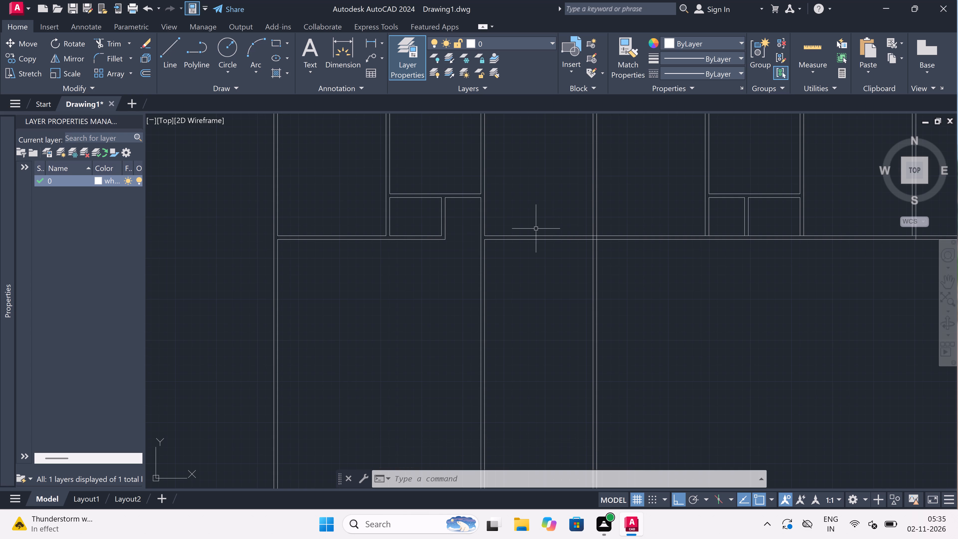
key(o)
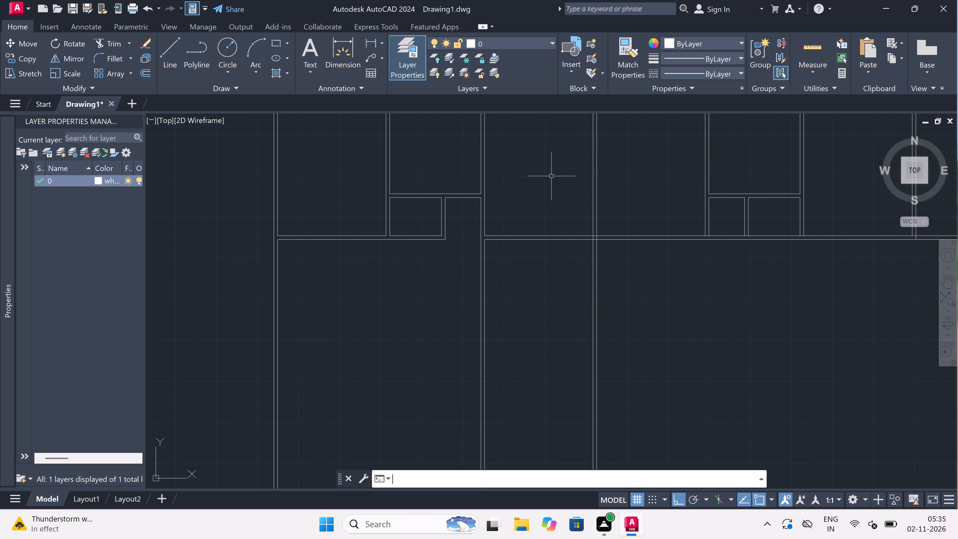
key(space)
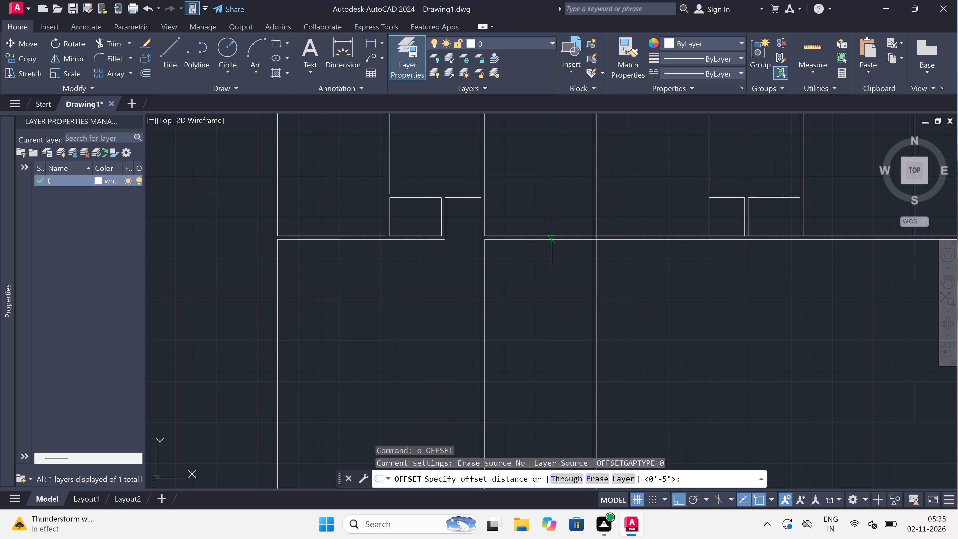
click(551, 241)
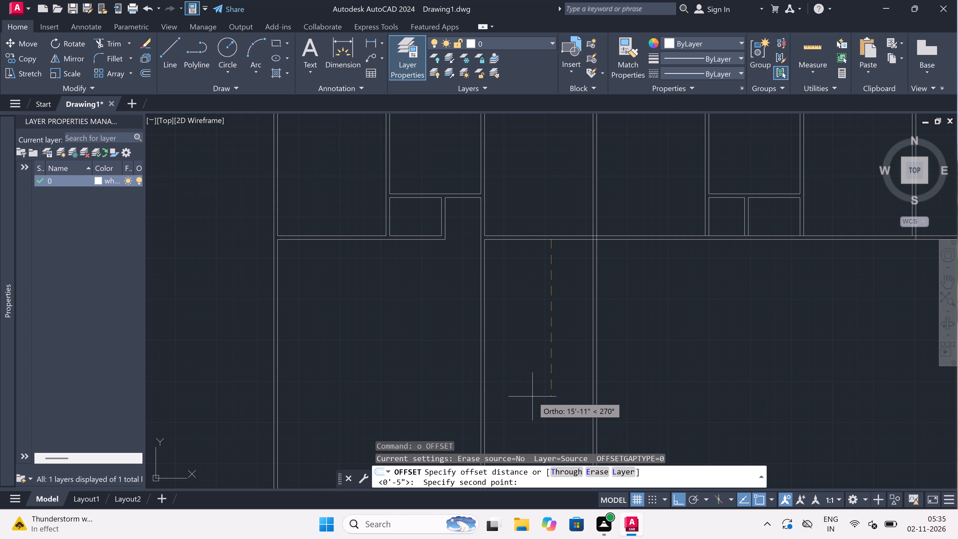
text(13'1.5")
key(space)
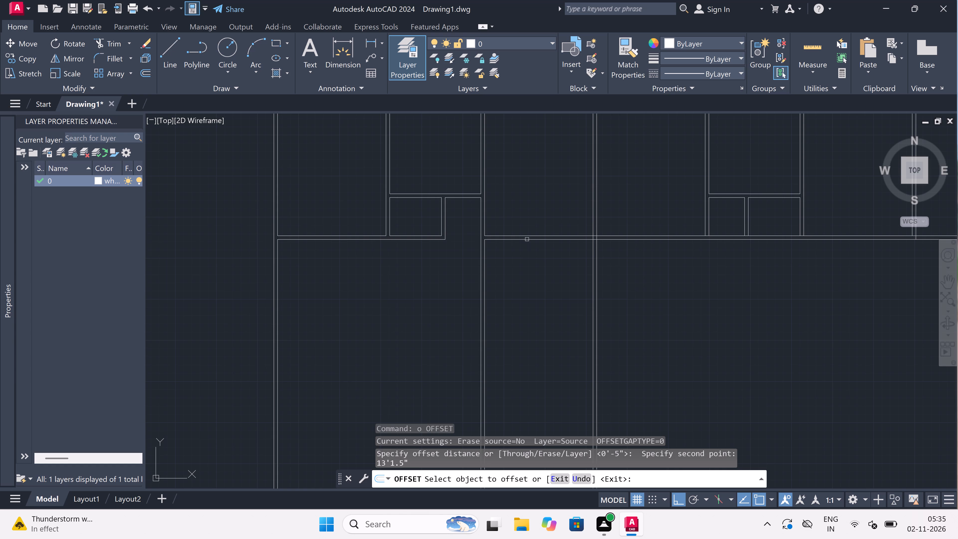
drag(527, 240, 518, 276)
click(508, 321)
key(Escape)
Offset the new horizontal line 4.5" downward to form the second face of the wall.
key(space)
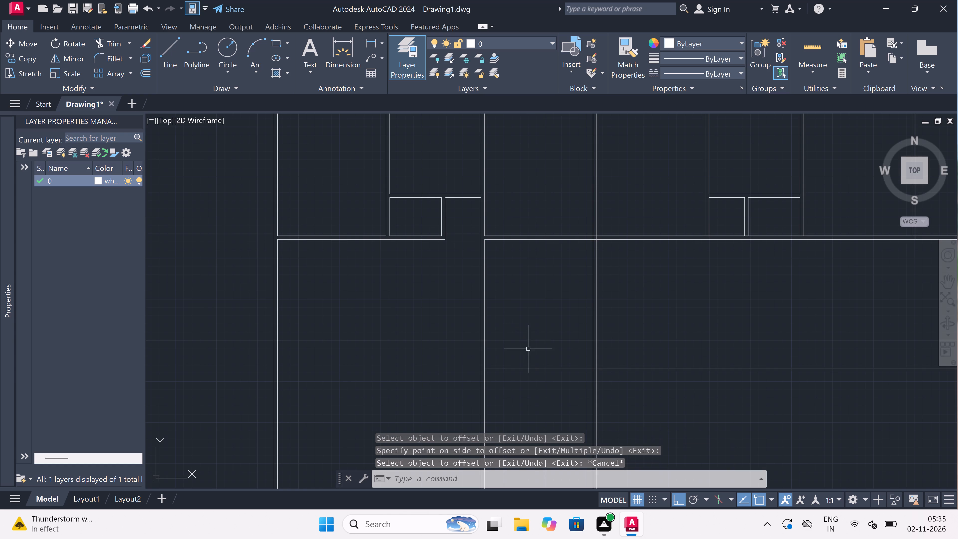
drag(533, 364, 535, 373)
key(4)
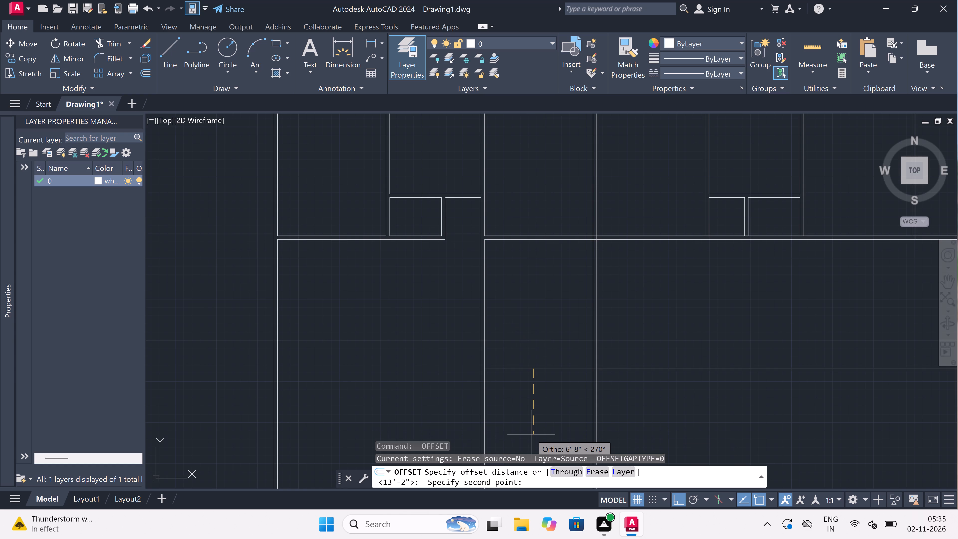
key(period)
key(5)
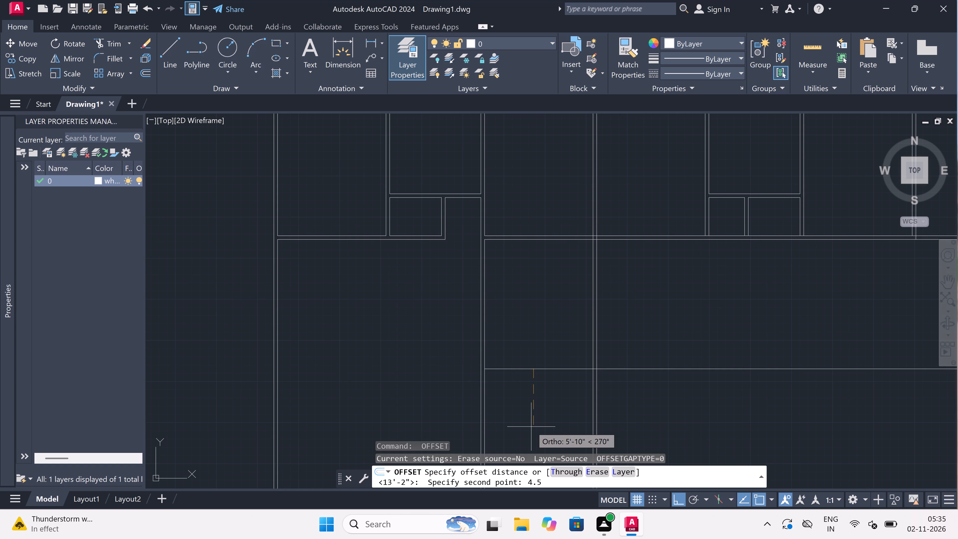
key(shift+quotedbl)
key(space)
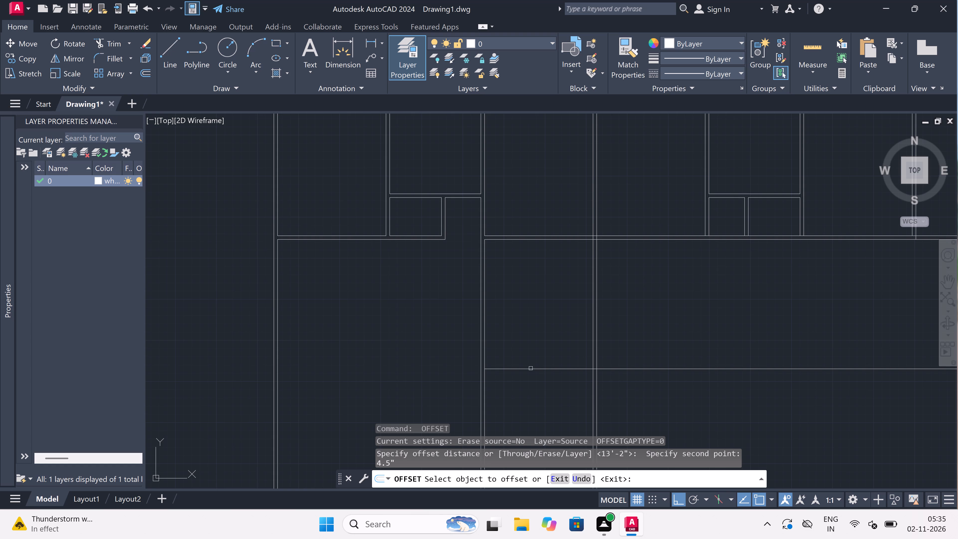
drag(531, 368, 527, 386)
click(522, 399)
key(Escape)
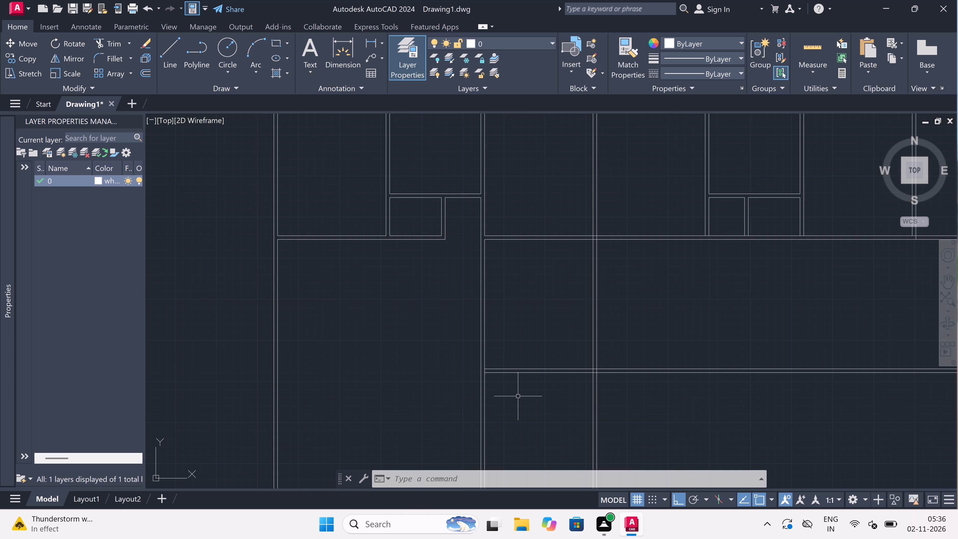
Extend both faces of the fourth vertical partition down to the lower face of the new horizontal wall.
scroll(520, 397, down, 2)
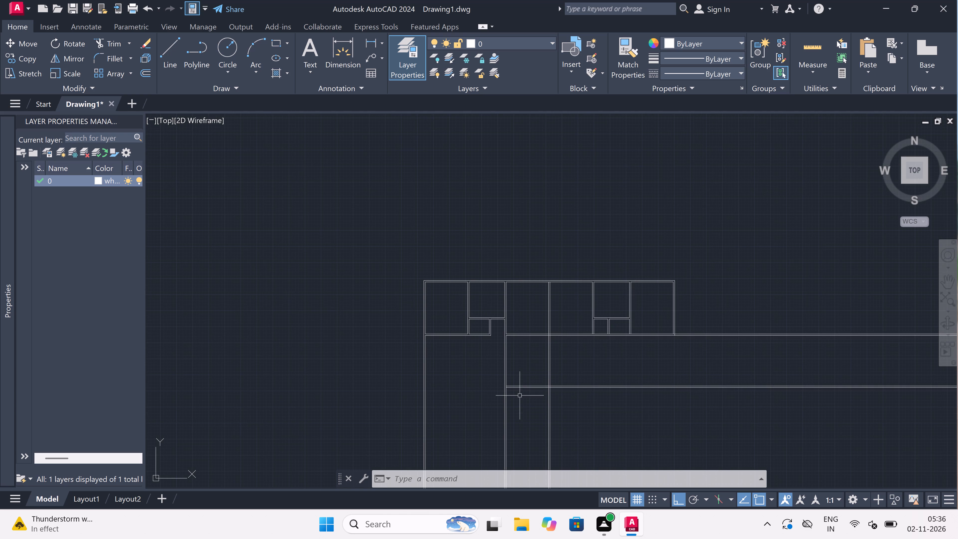
scroll(574, 383, up, 2)
key(e)
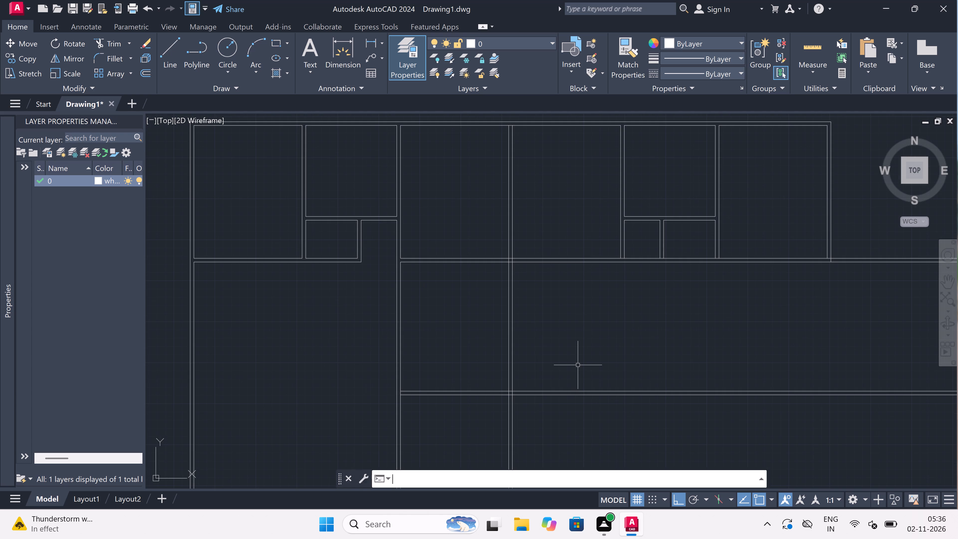
key(x)
key(space)
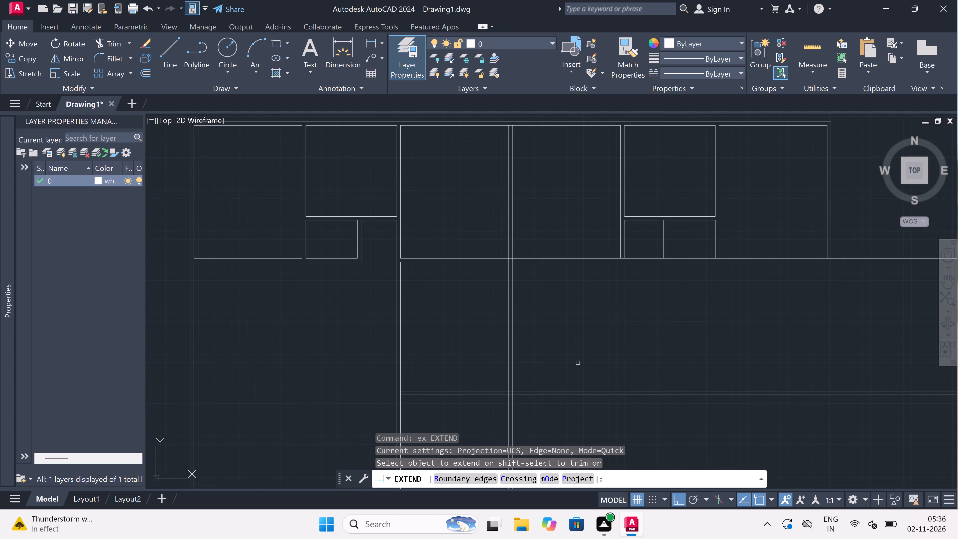
click(621, 255)
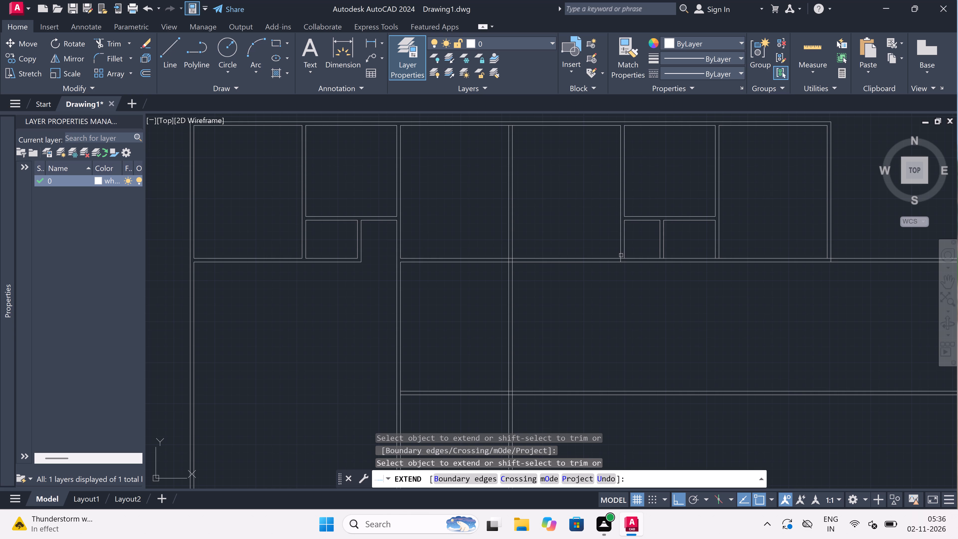
click(623, 255)
click(623, 255)
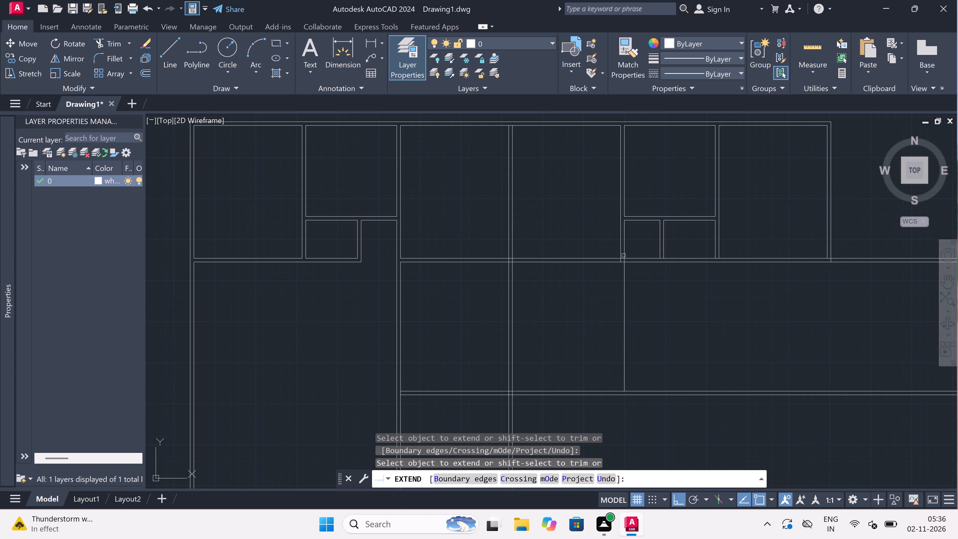
click(622, 255)
scroll(604, 266, down, 2)
scroll(602, 271, up, 1)
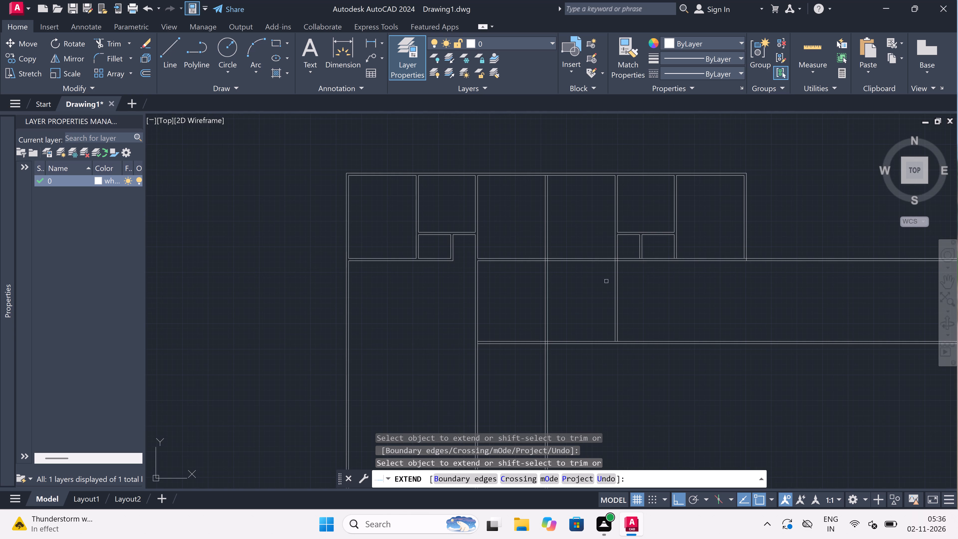
click(612, 302)
click(636, 305)
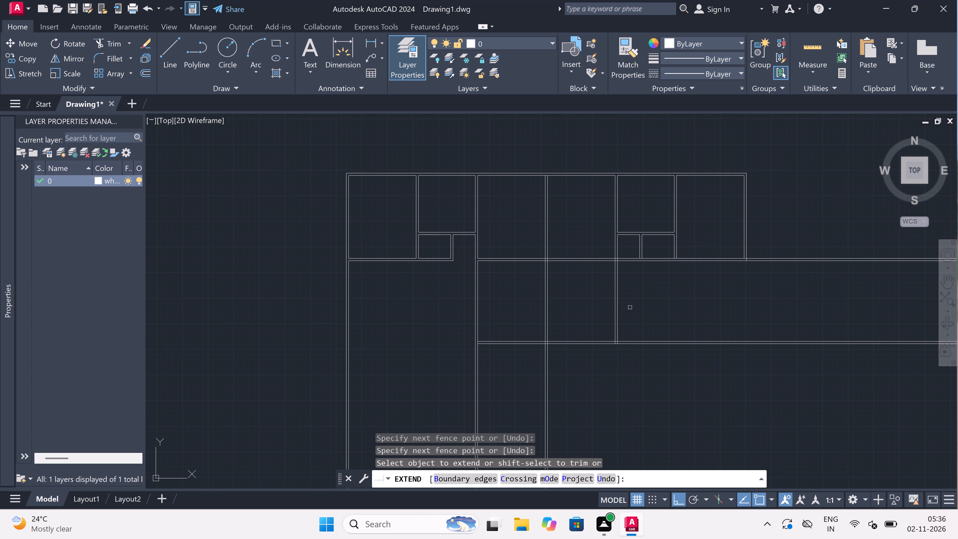
key(Escape)
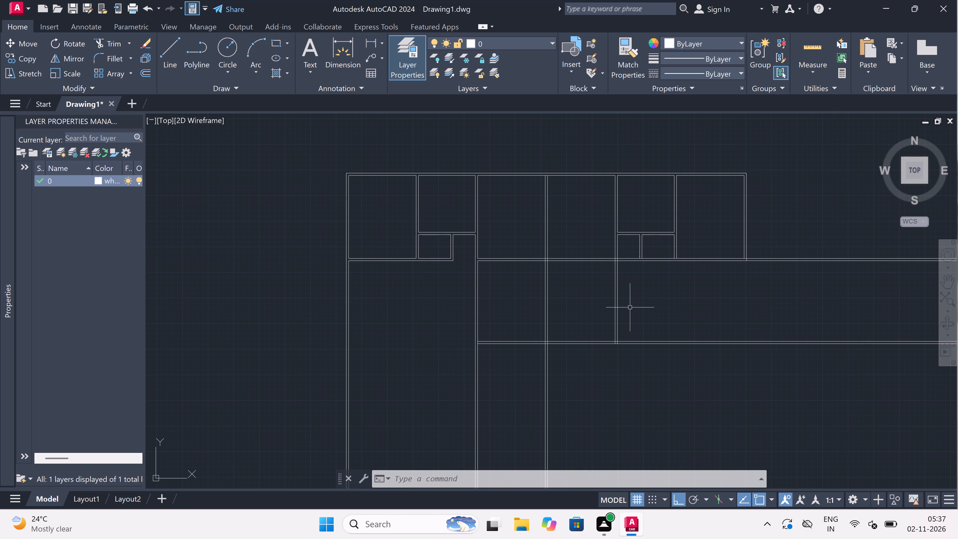
Offset the left face of the second vertical partition's downward wall 17' to the left.
scroll(544, 271, down, 2)
scroll(576, 312, up, 2)
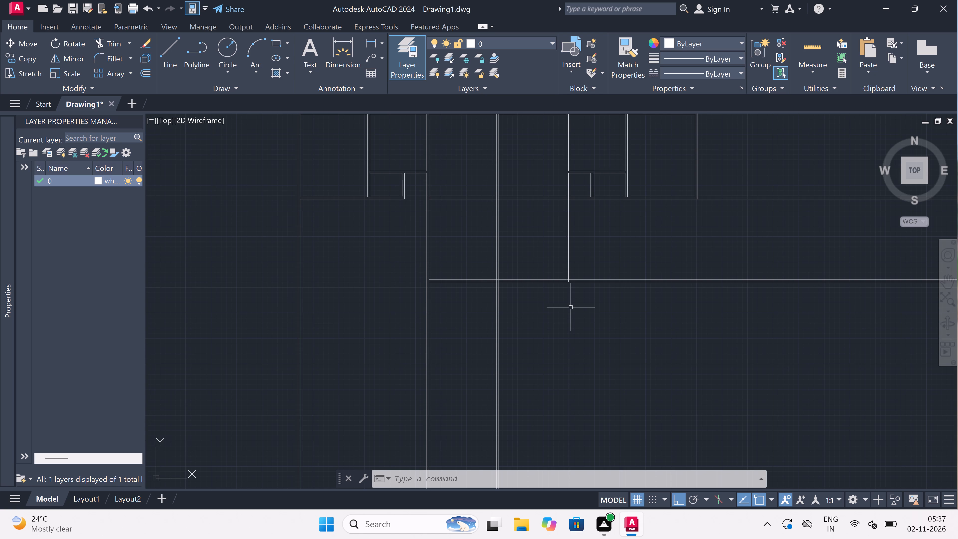
scroll(552, 259, down, 2)
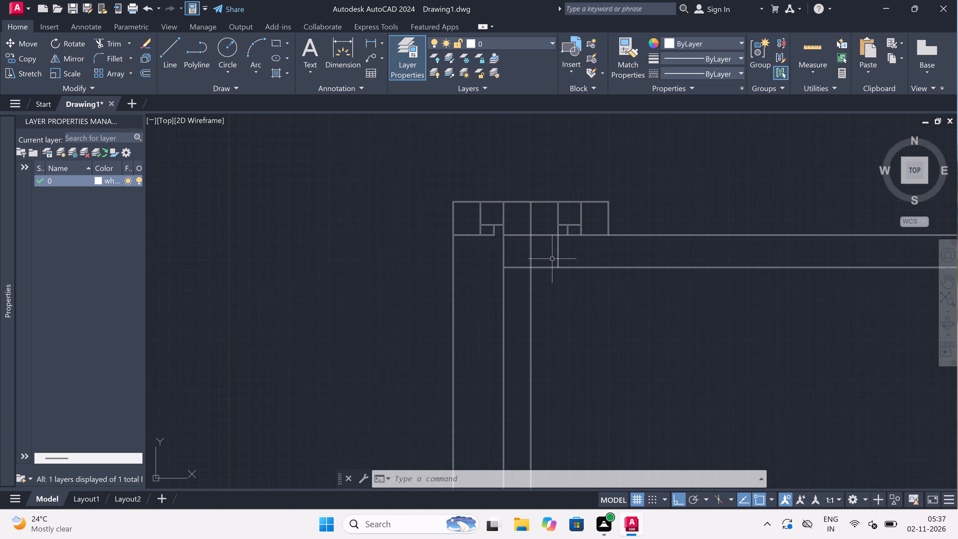
scroll(495, 236, up, 3)
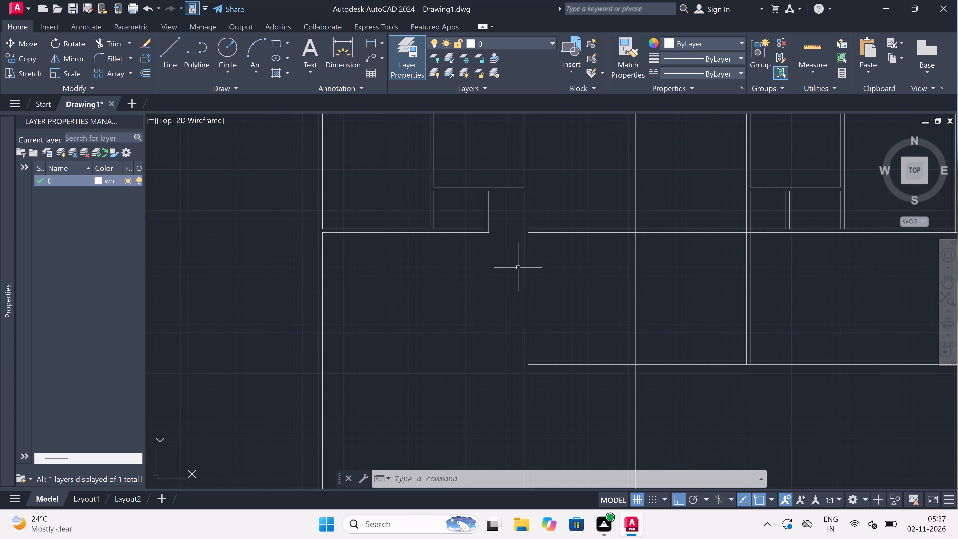
scroll(527, 272, up, 1)
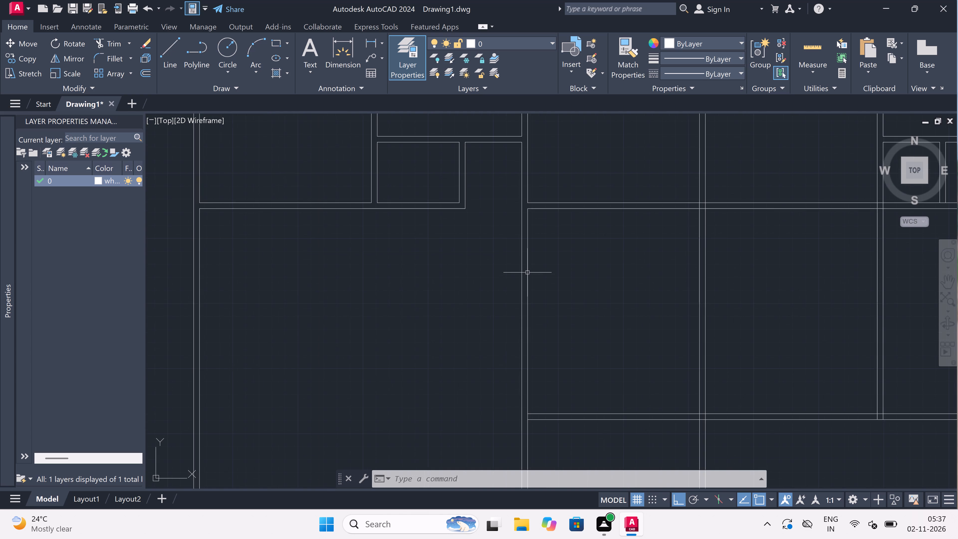
scroll(527, 272, down, 2)
scroll(523, 312, up, 1)
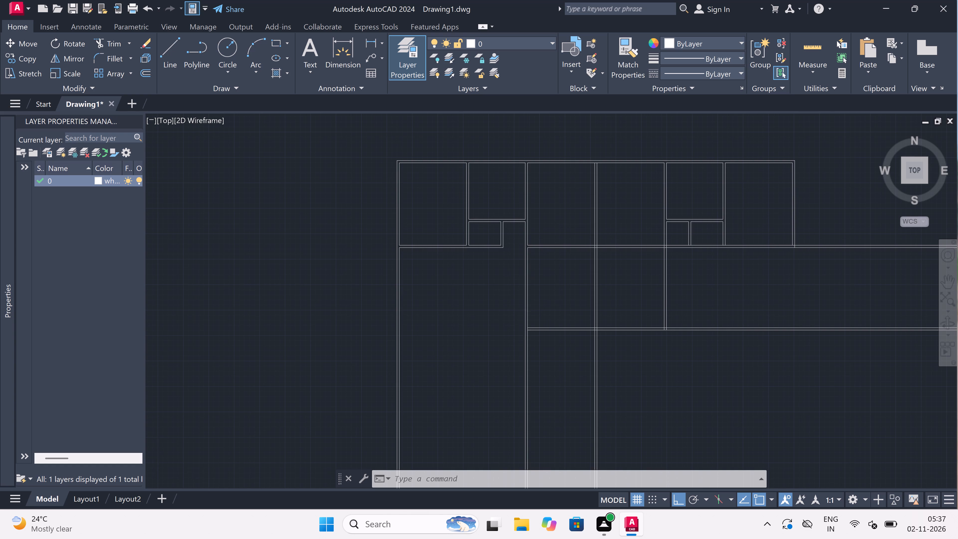
scroll(523, 312, up, 1)
key(o)
key(space)
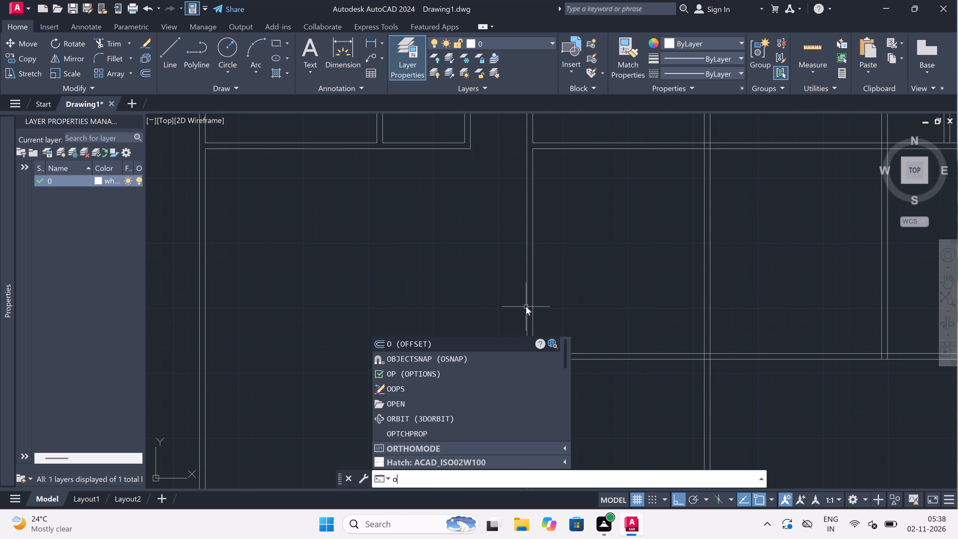
click(526, 306)
key(1)
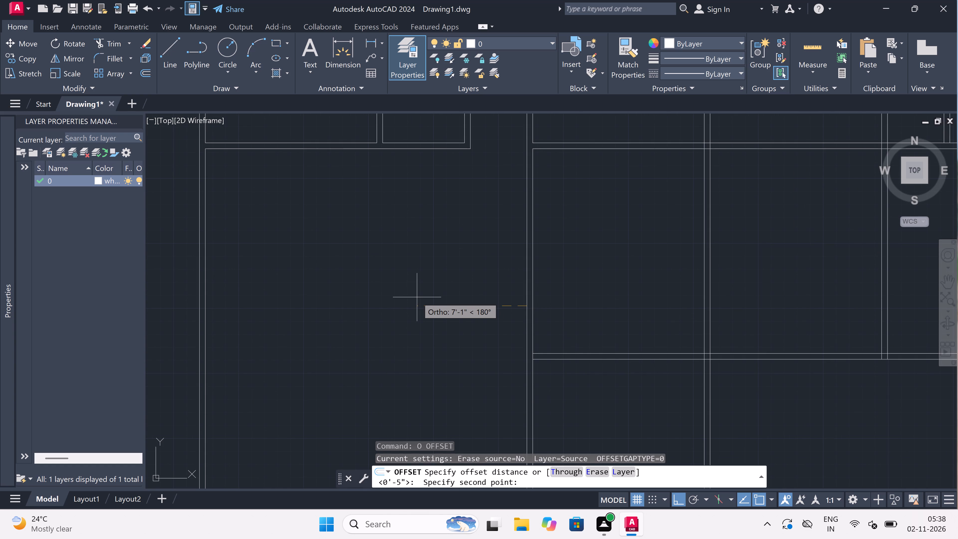
key(7)
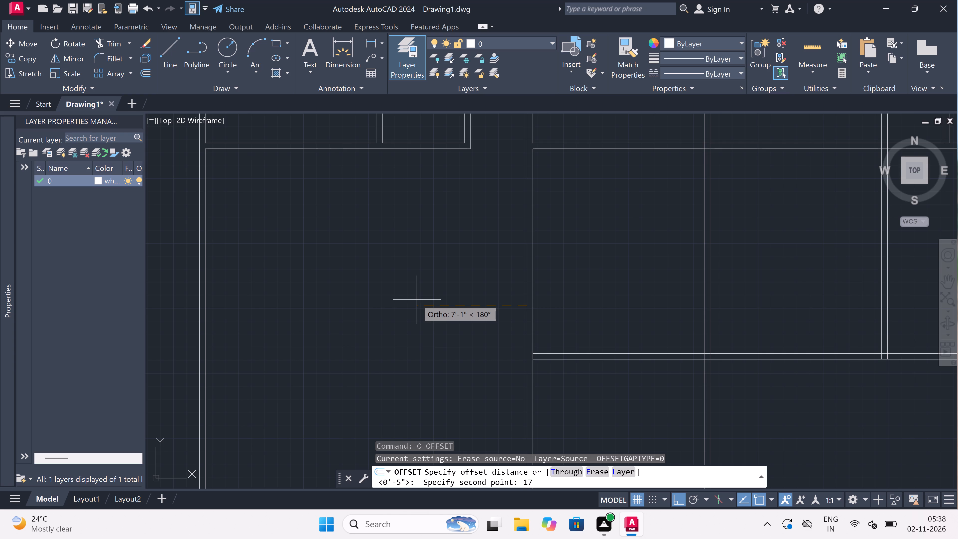
key(7)
key(BackSpace)
key(apostrophe)
key(space)
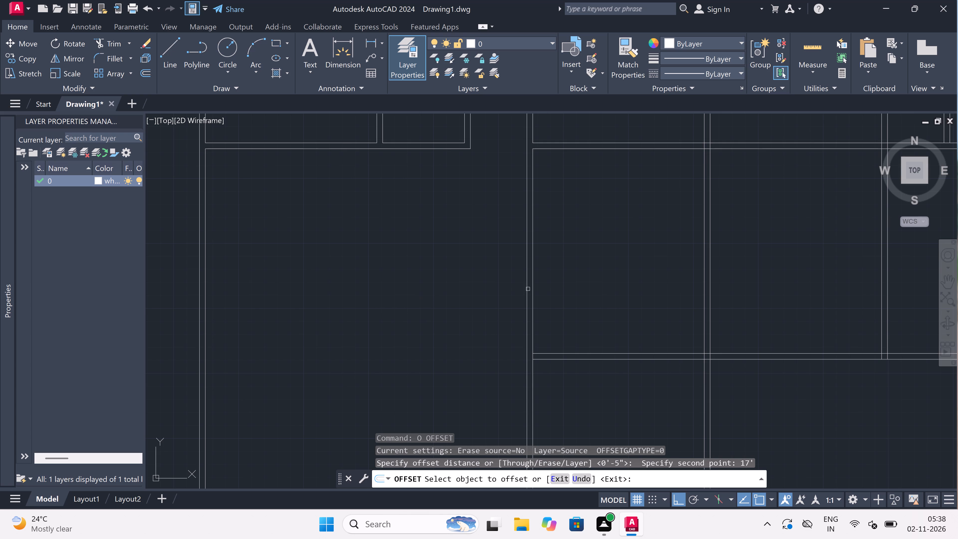
drag(525, 288, 474, 288)
click(439, 288)
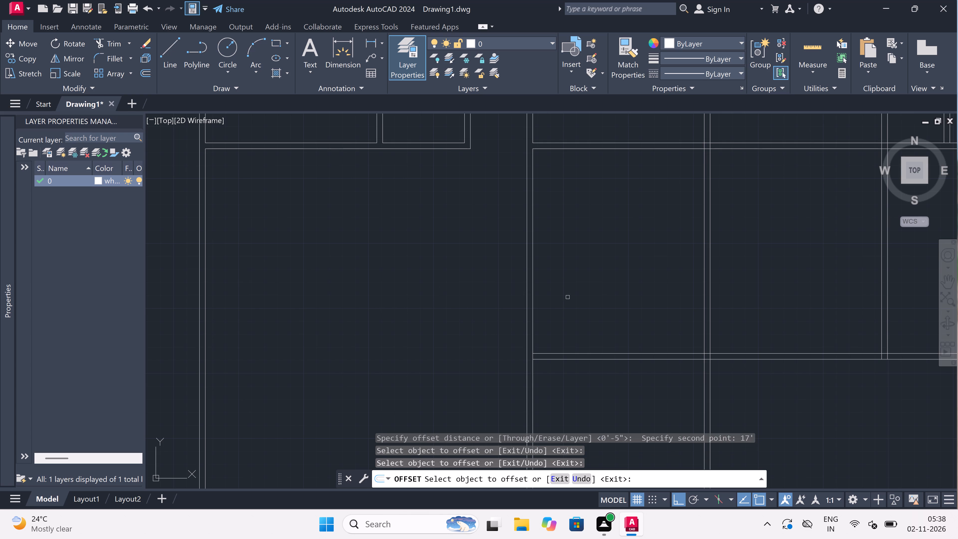
drag(526, 285, 517, 285)
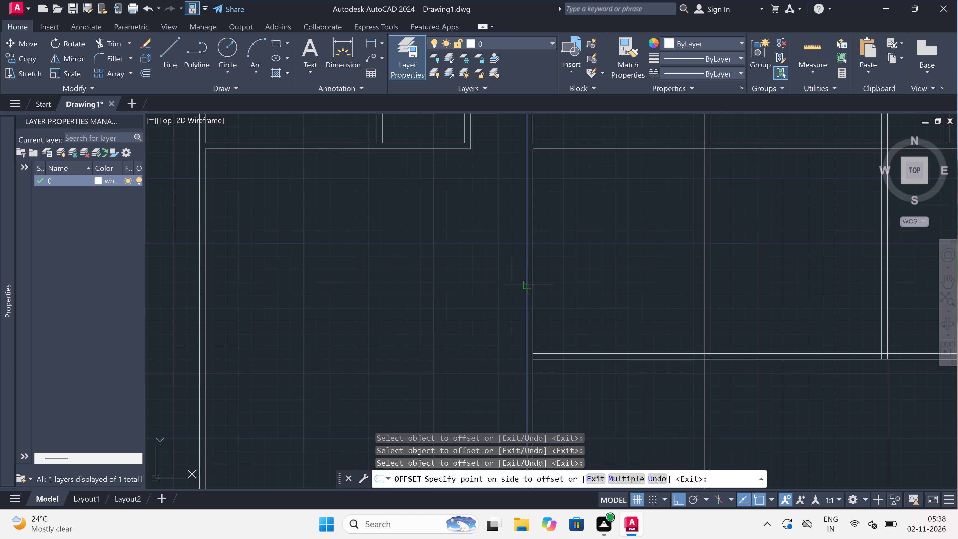
click(419, 272)
scroll(420, 271, down, 3)
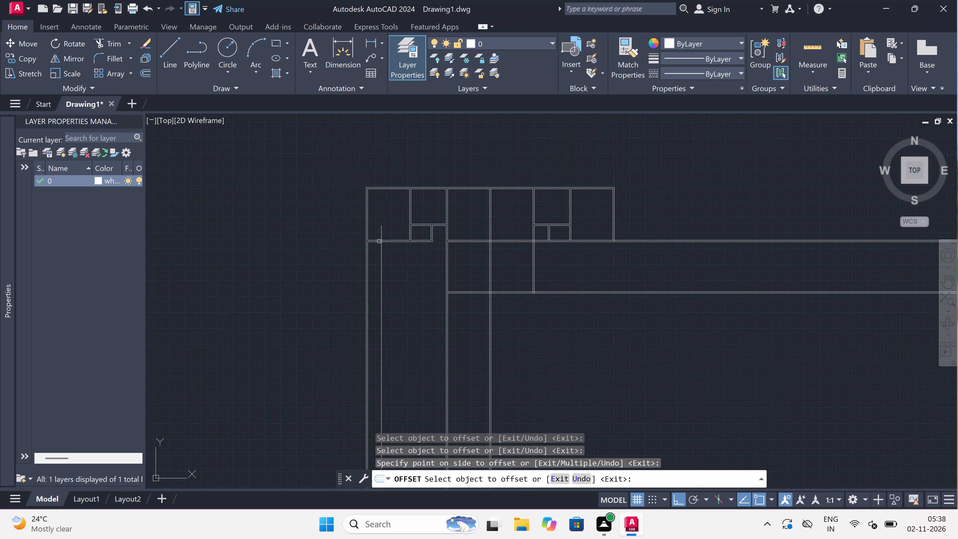
scroll(364, 236, up, 3)
key(Escape)
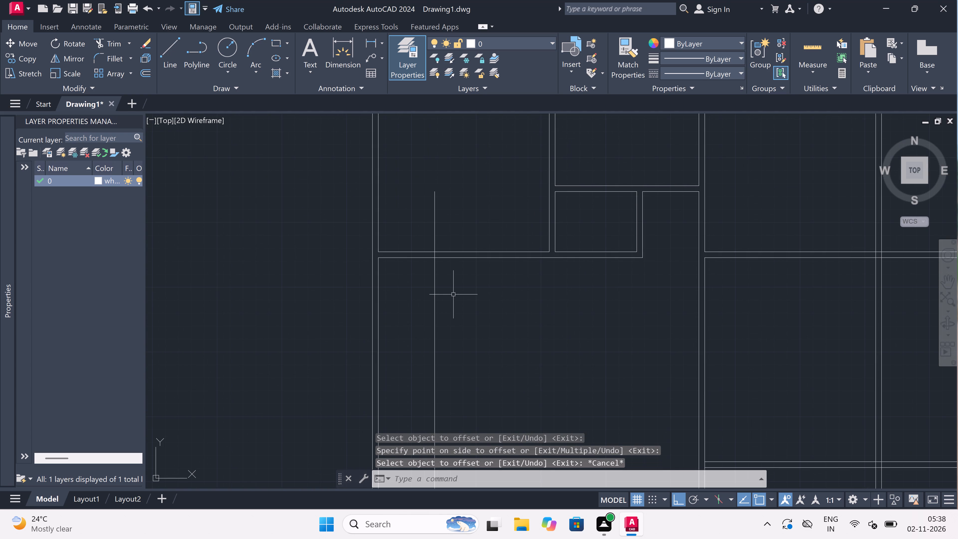
Offset the new vertical line 4.5" to the left to form the second face of the wall.
key(space)
drag(437, 290, 434, 290)
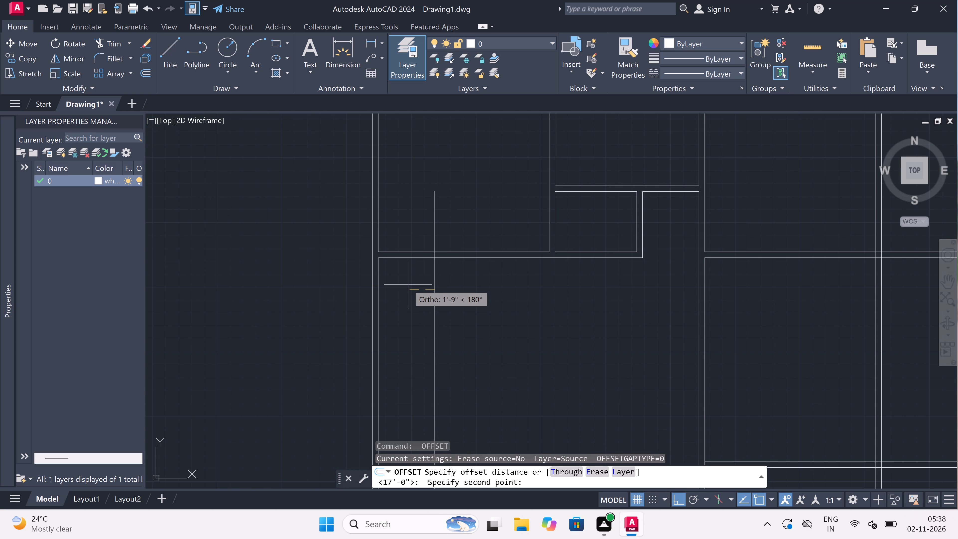
key(4)
key(period)
key(5)
key(shift+quotedbl)
key(space)
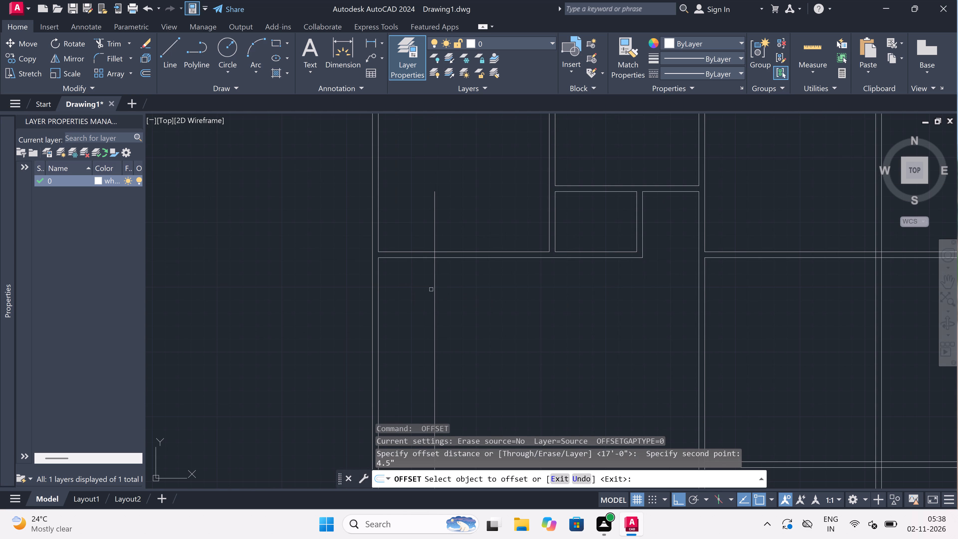
drag(436, 287, 416, 284)
click(391, 278)
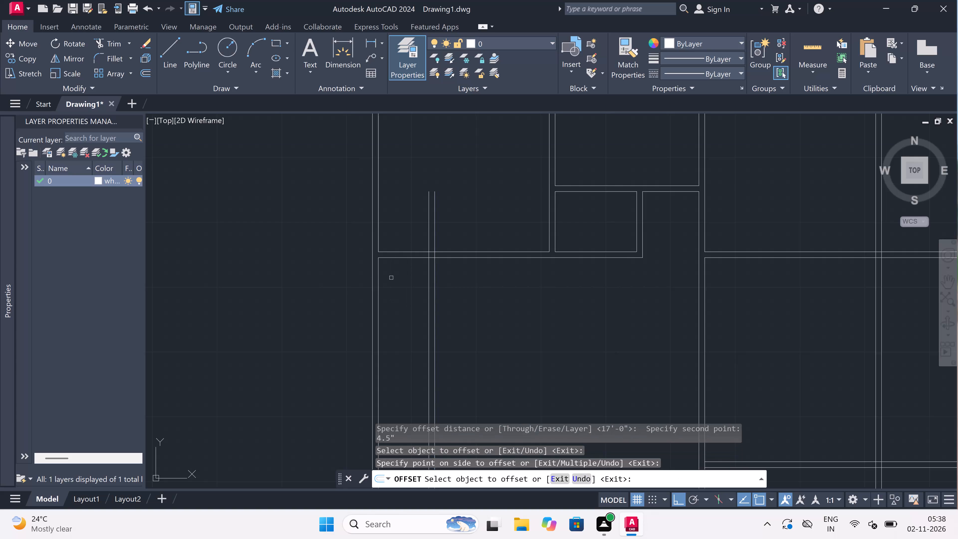
key(Escape)
Trim the new vertical wall's faces above the lower horizontal wall and open the T-junction between the two walls.
key(t)
key(r)
key(space)
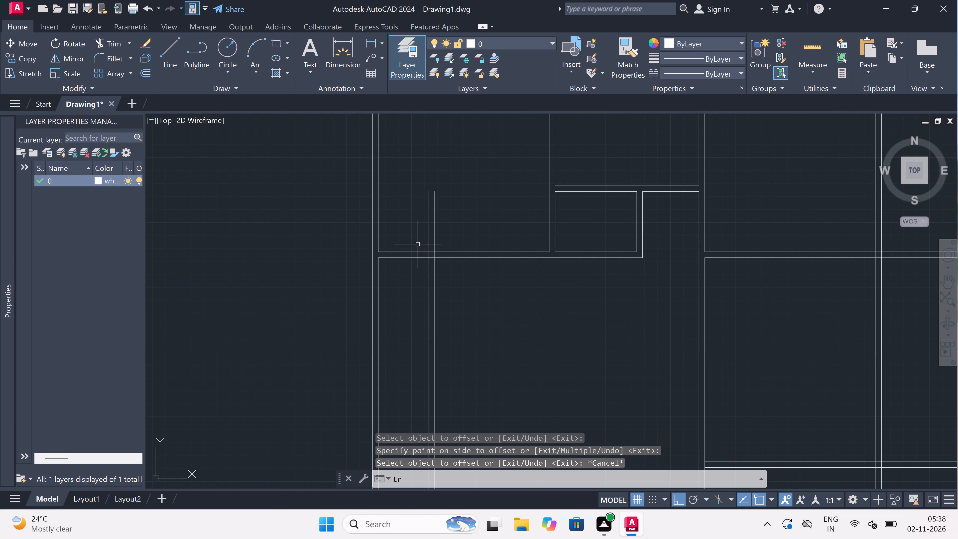
click(418, 241)
click(441, 236)
scroll(430, 251, up, 4)
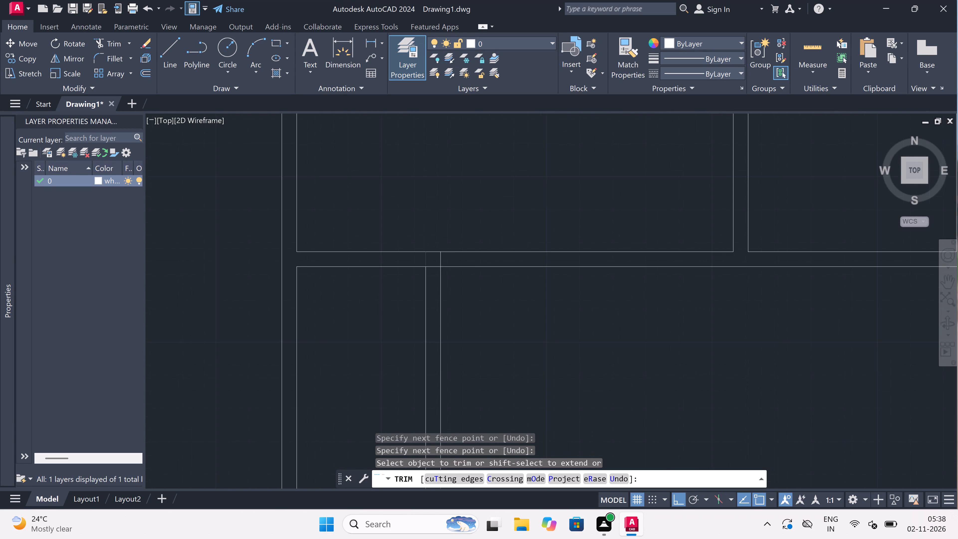
click(410, 268)
click(473, 277)
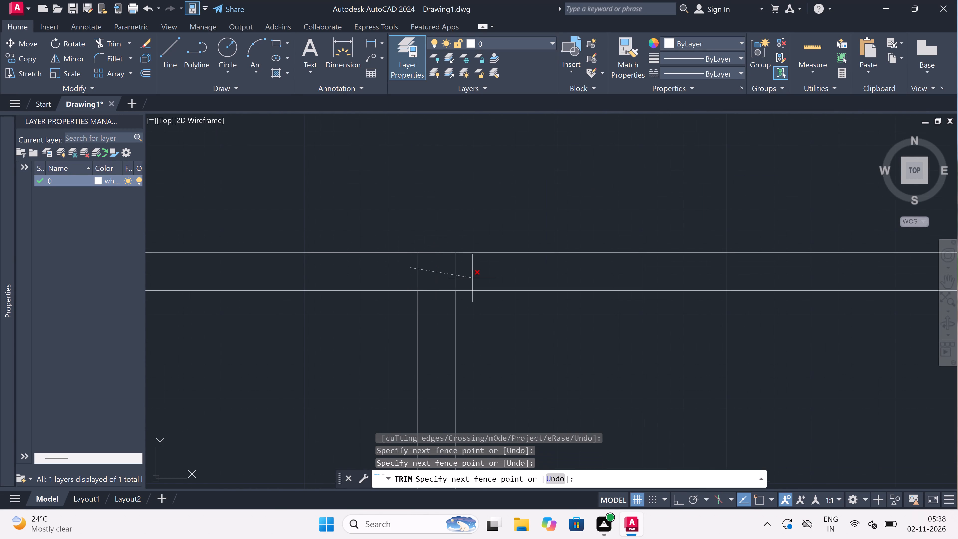
click(445, 277)
click(445, 305)
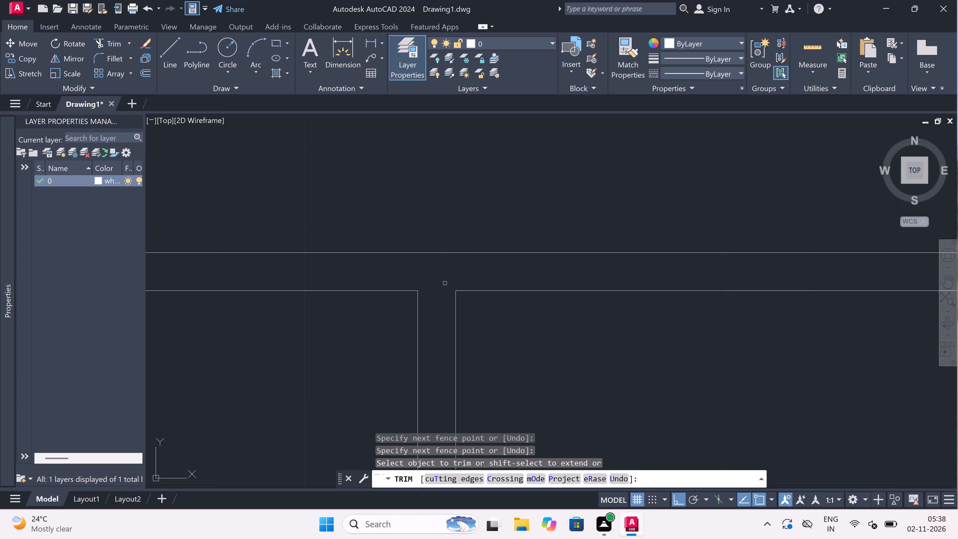
key(Escape)
Offset the lower face of the horizontal wall above the lower-left room 9' downward.
scroll(446, 273, down, 6)
scroll(494, 296, up, 1)
key(o)
key(space)
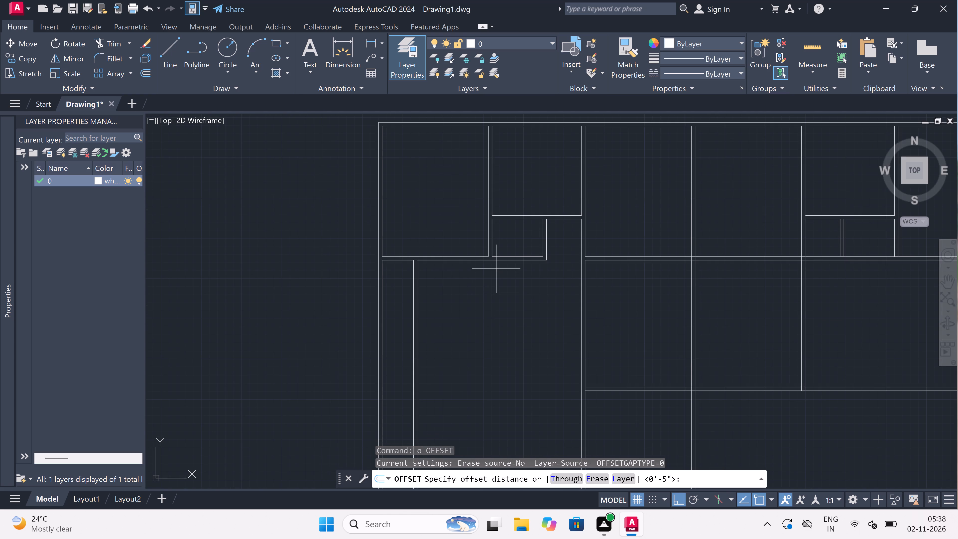
click(496, 263)
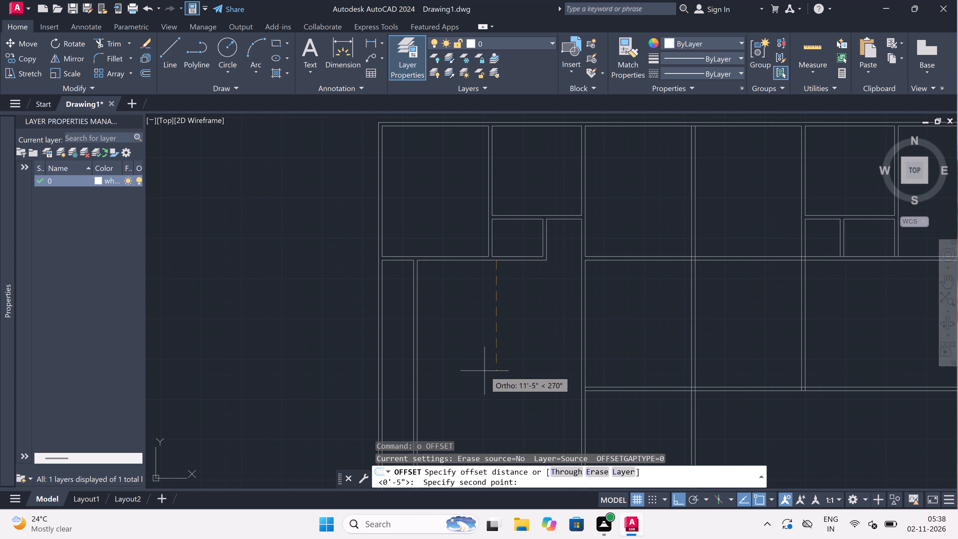
key(9)
key(apostrophe)
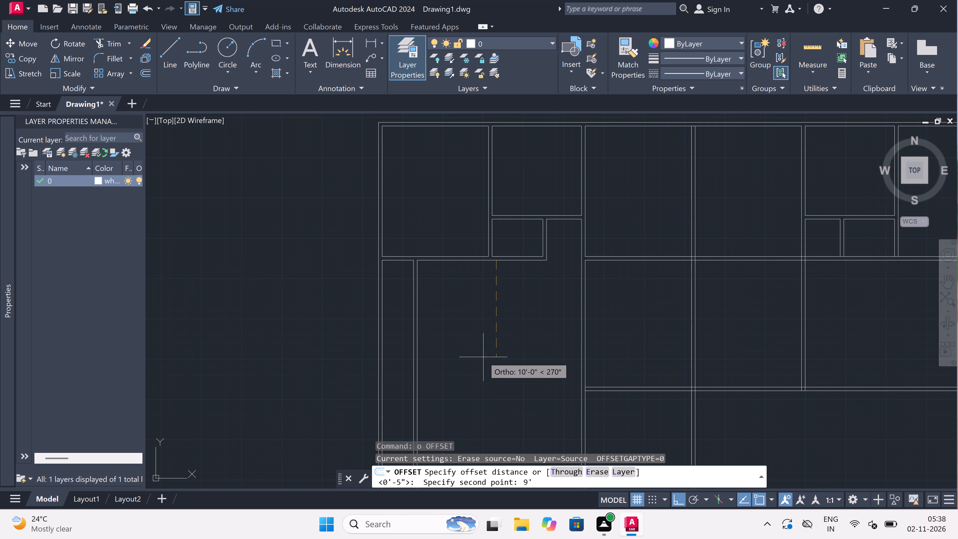
key(space)
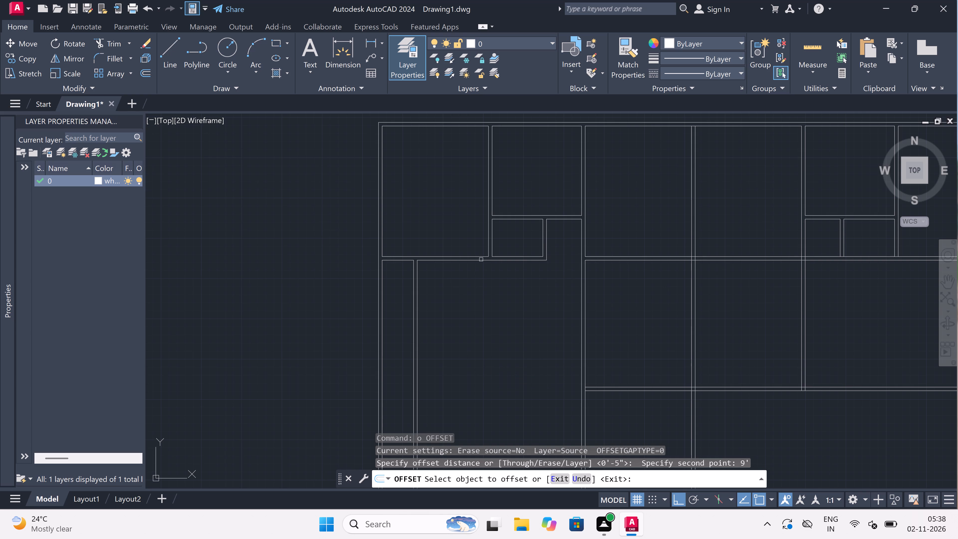
drag(481, 261, 476, 281)
click(474, 302)
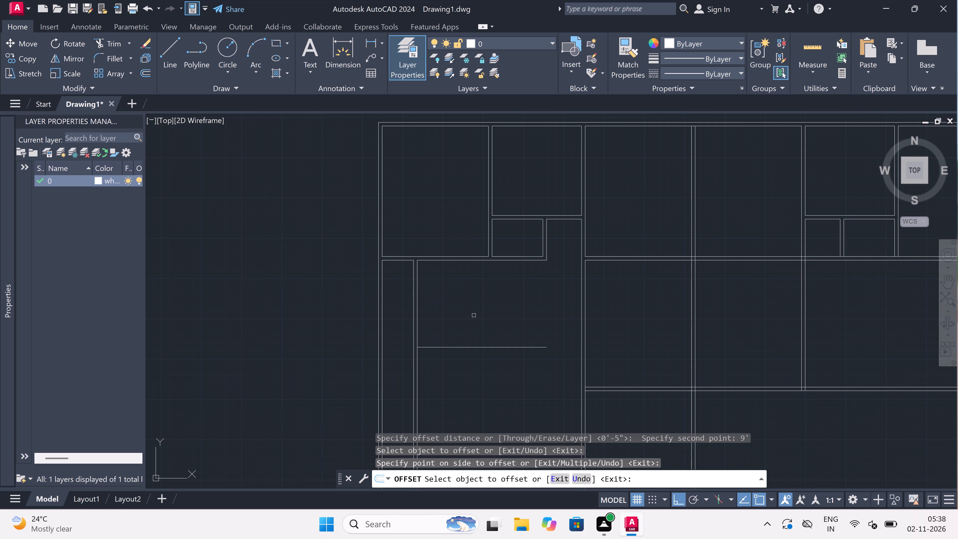
key(Escape)
Offset the new horizontal line 4.5" downward to form the second face of the wall.
key(space)
drag(474, 346, 474, 357)
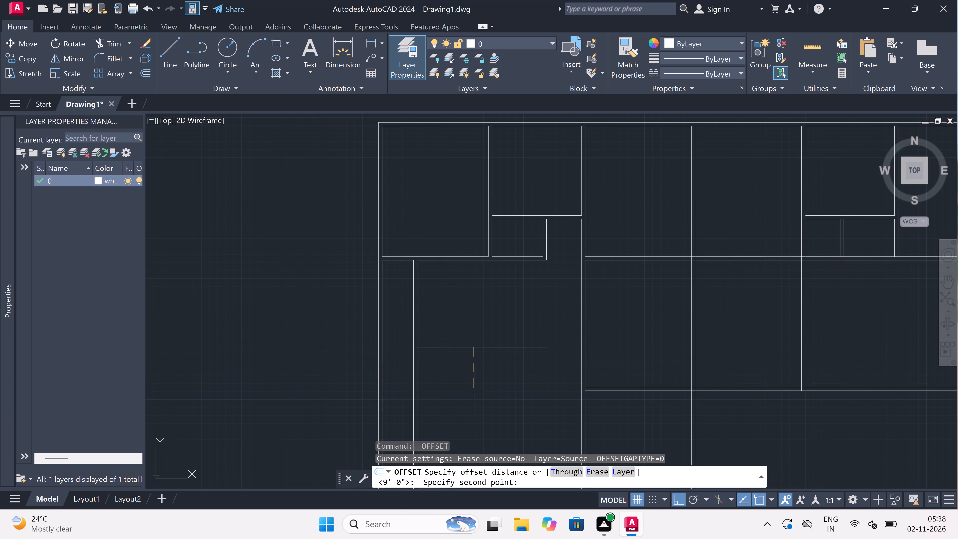
key(4)
key(period)
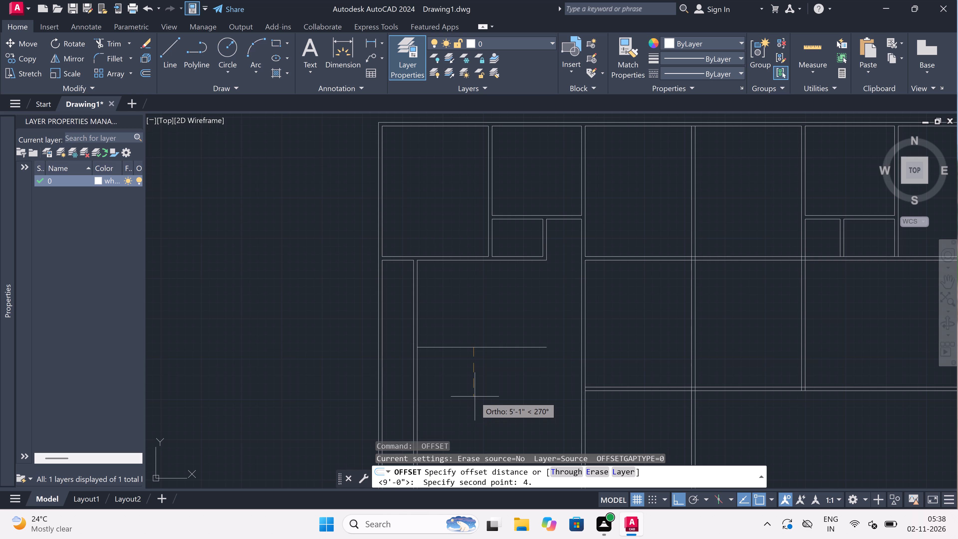
key(5)
key(shift+quotedbl)
key(space)
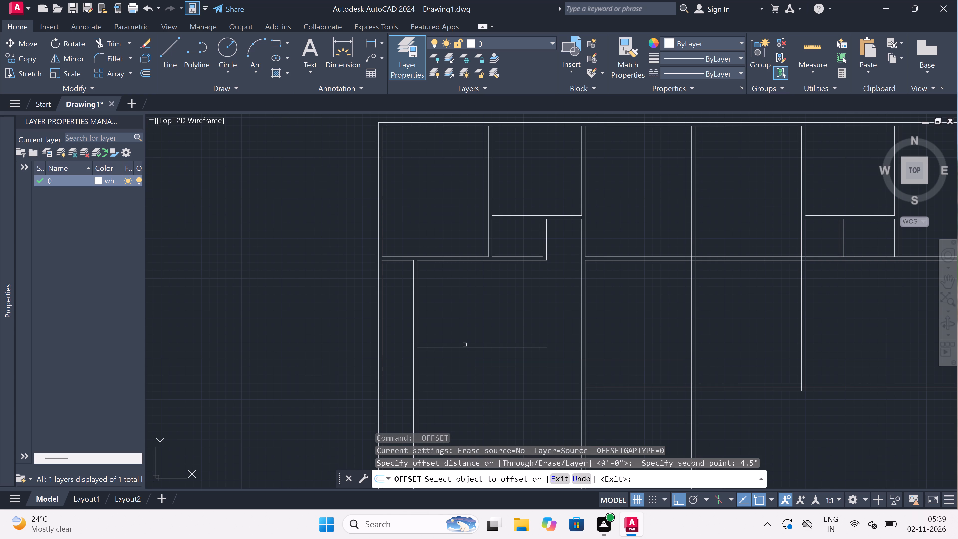
drag(464, 346, 462, 374)
click(447, 412)
key(Escape)
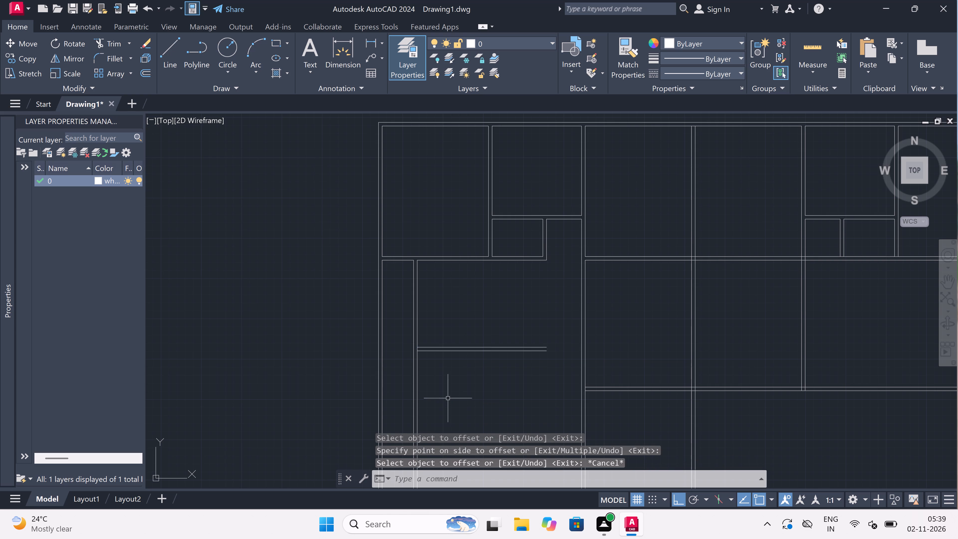
Extend both faces of the new horizontal wall left to the new vertical wall's outer face and right to the second vertical partition.
key(e)
text(x)
key(space)
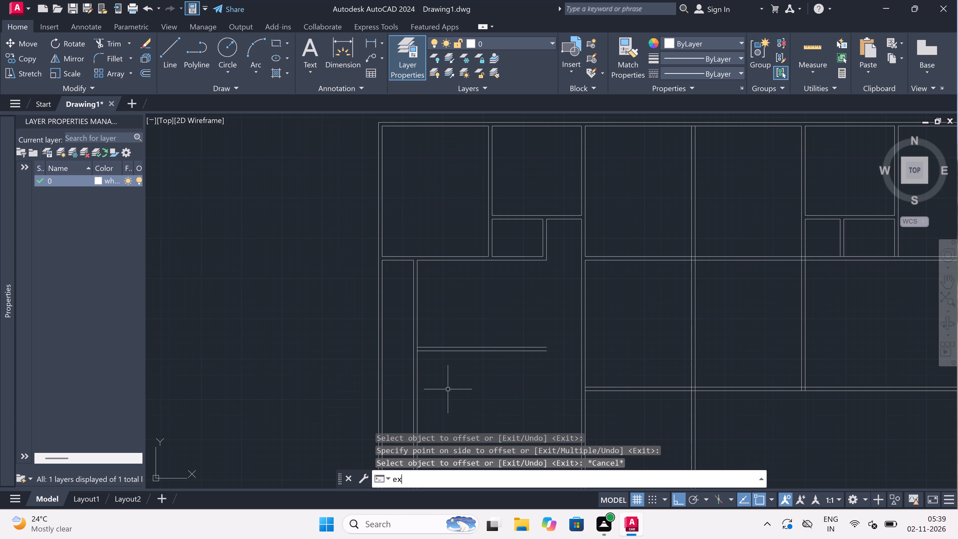
drag(448, 389, 448, 386)
click(461, 313)
drag(475, 320, 480, 324)
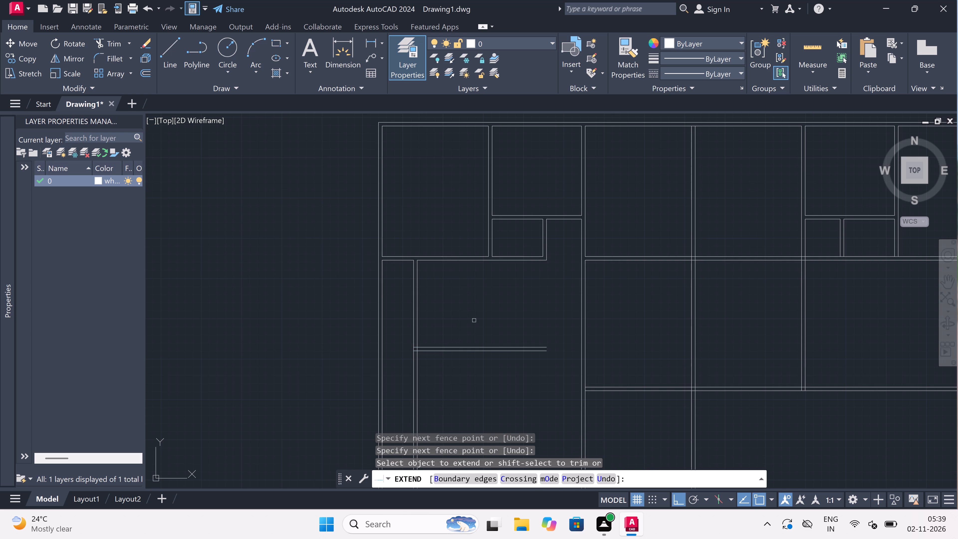
click(552, 404)
key(Escape)
Trim the new vertical wall below the new horizontal wall and clean the overlapping lines at their corner.
key(t)
key(r)
key(space)
drag(507, 373, 502, 373)
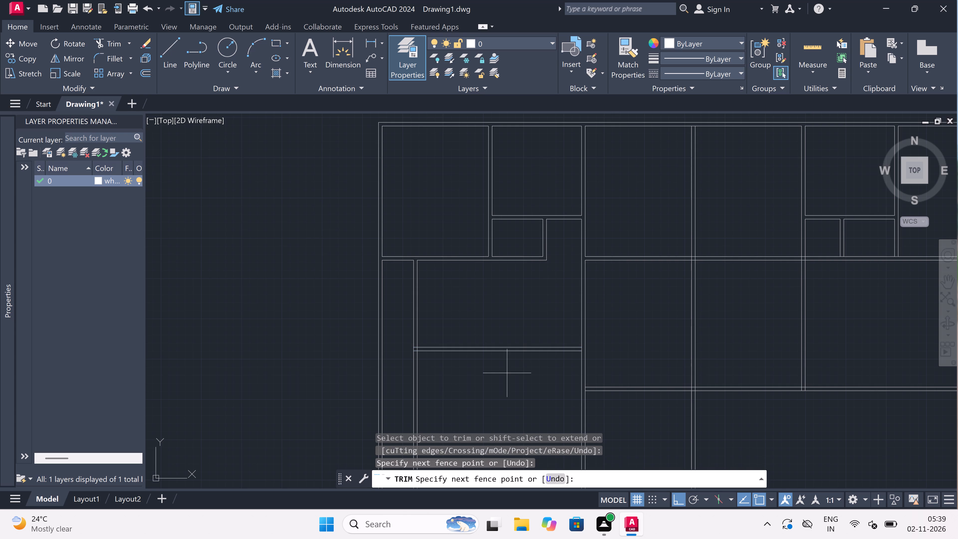
click(398, 366)
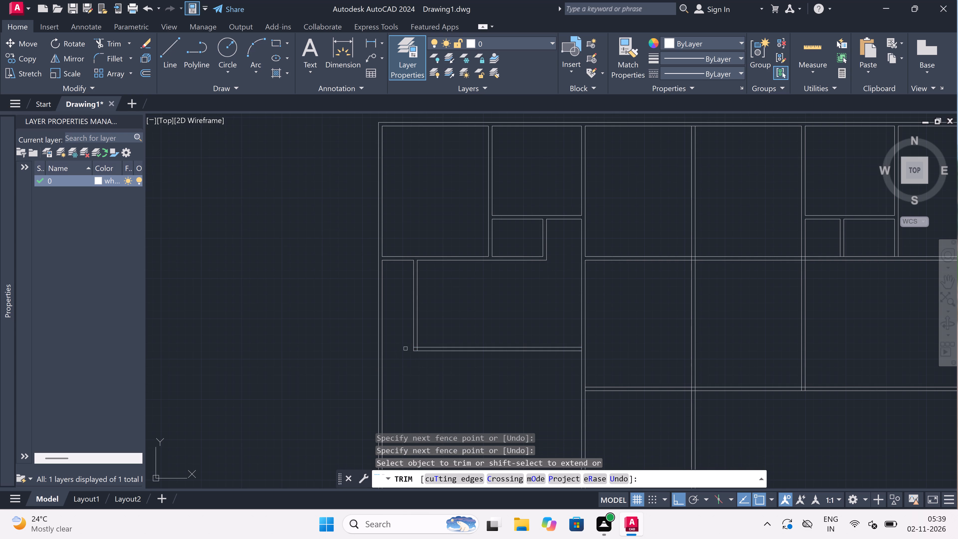
scroll(409, 350, up, 5)
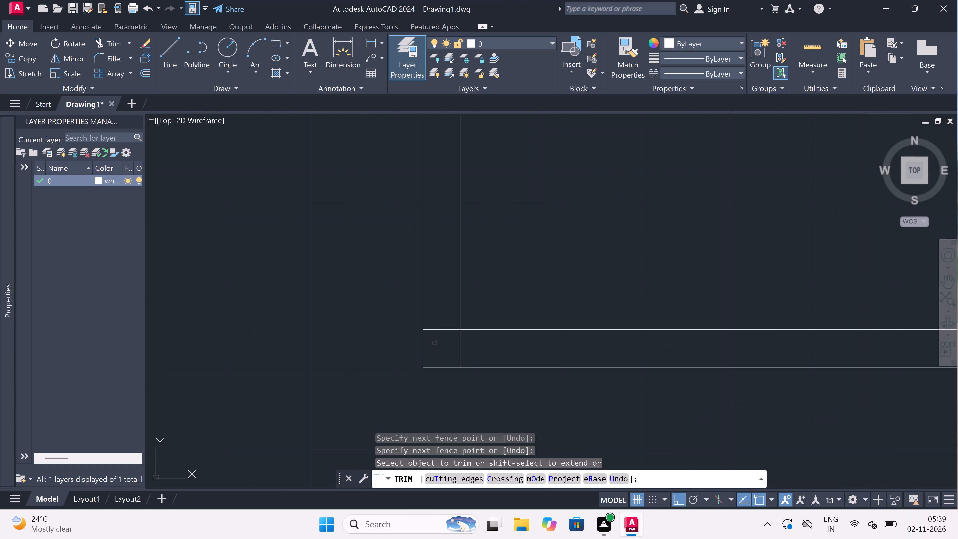
click(438, 329)
click(461, 353)
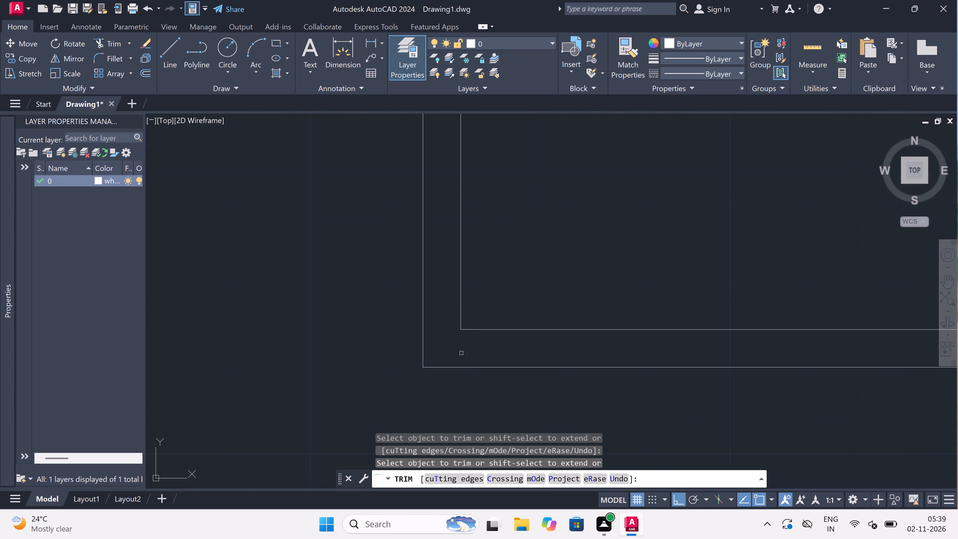
scroll(442, 328, down, 4)
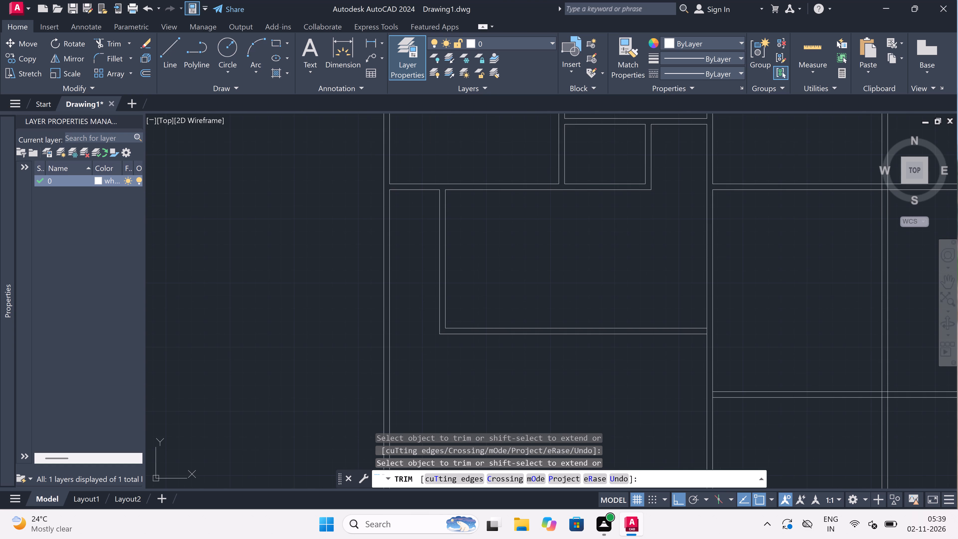
key(Escape)
Trim the lowest long horizontal wall to the right of the fourth vertical partition and clean the overlapping lines at their corner.
scroll(442, 328, down, 6)
scroll(467, 330, up, 3)
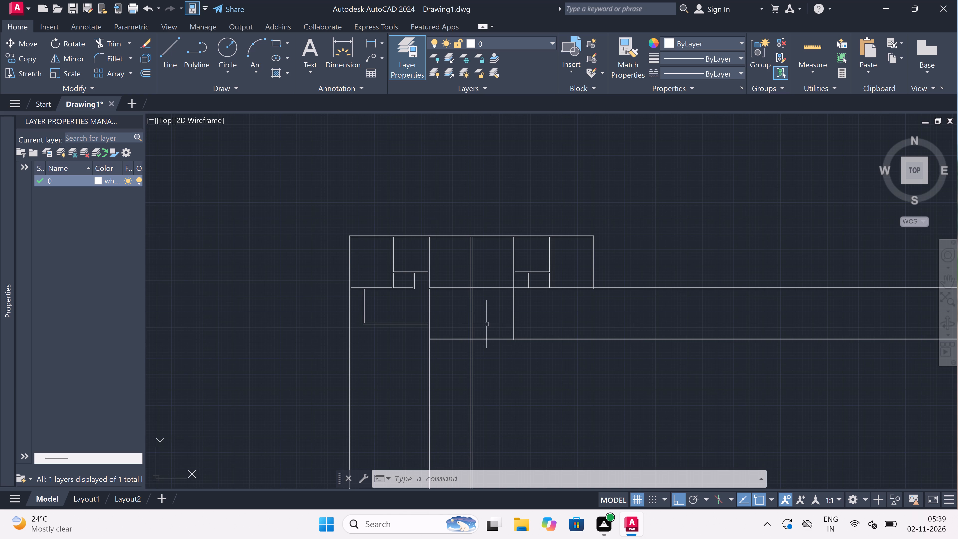
scroll(512, 329, down, 2)
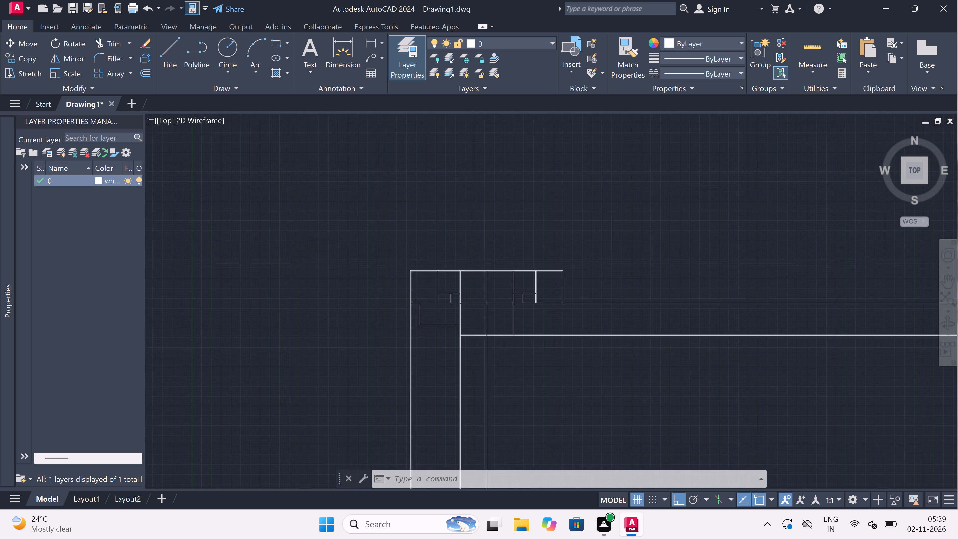
scroll(534, 333, up, 2)
scroll(474, 322, up, 2)
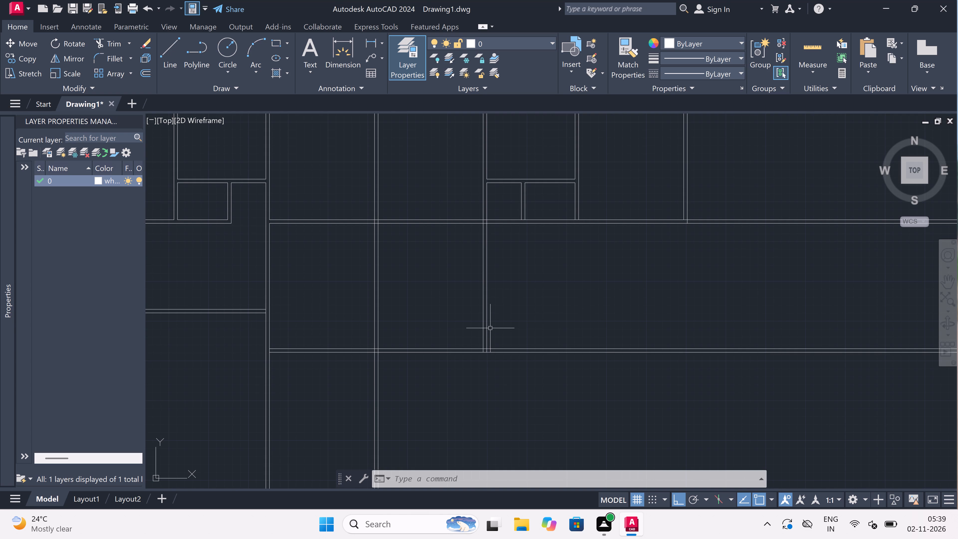
text(tr)
key(space)
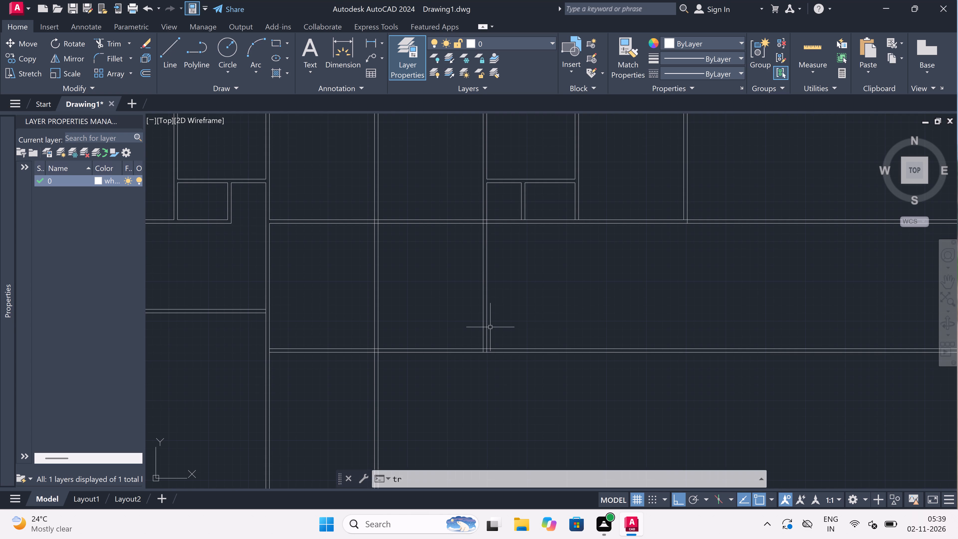
click(497, 341)
click(497, 367)
scroll(484, 349, up, 1)
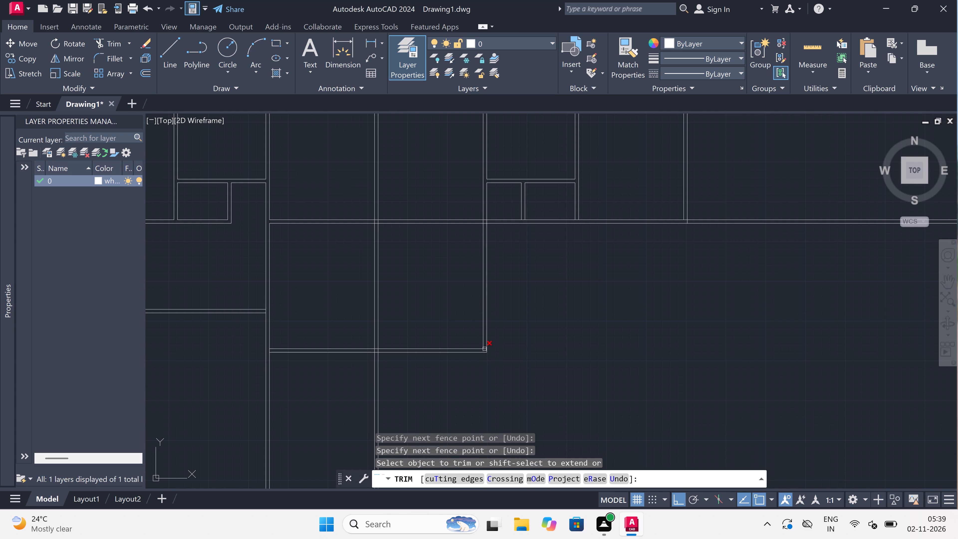
scroll(483, 347, up, 5)
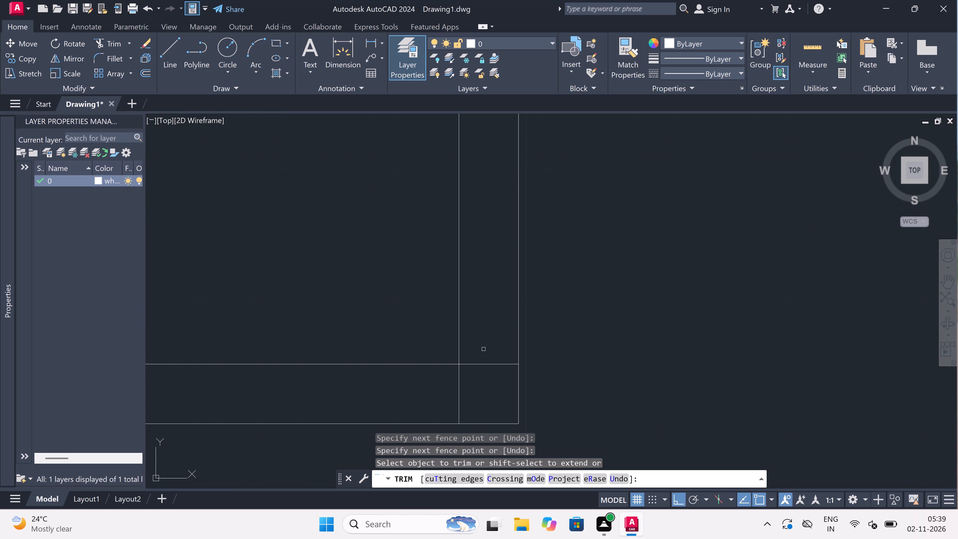
click(484, 349)
click(458, 379)
Trim the overlapping lines where the third vertical partition crosses the long horizontal wall so the junction is open.
scroll(458, 379, down, 8)
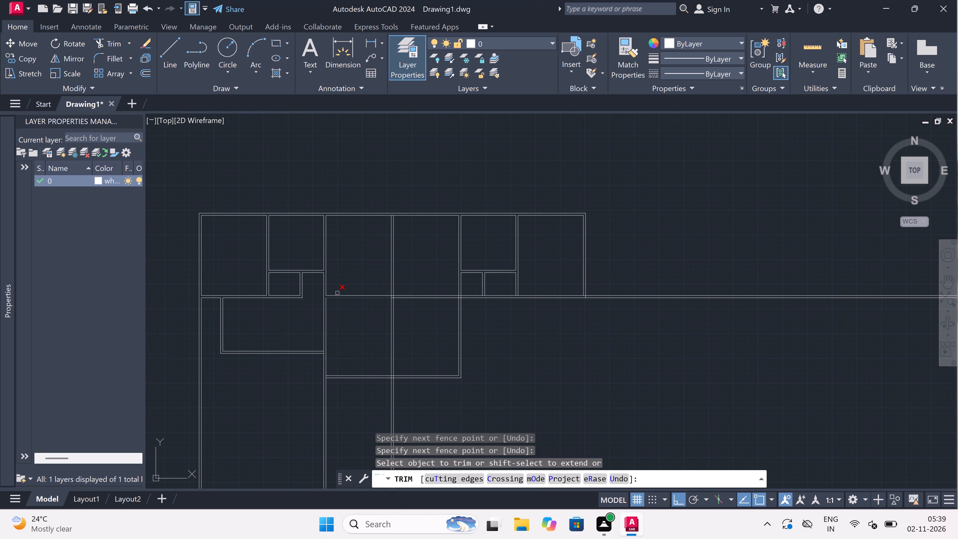
scroll(337, 293, up, 2)
scroll(454, 296, up, 1)
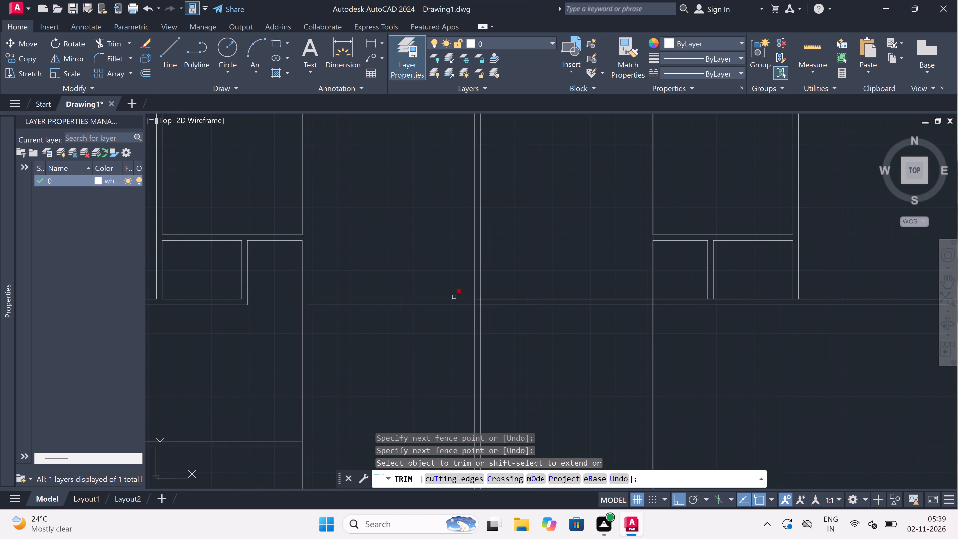
scroll(454, 296, up, 2)
scroll(488, 324, up, 1)
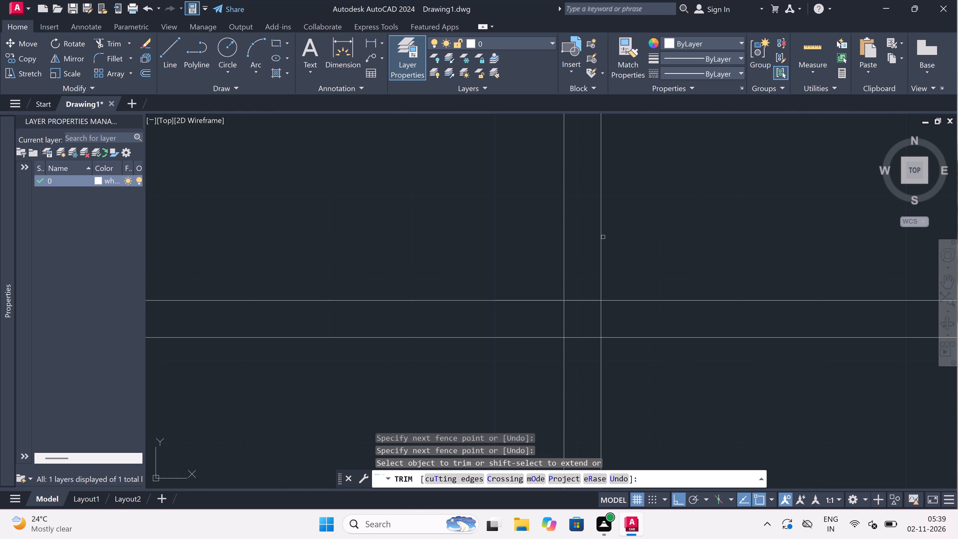
click(578, 277)
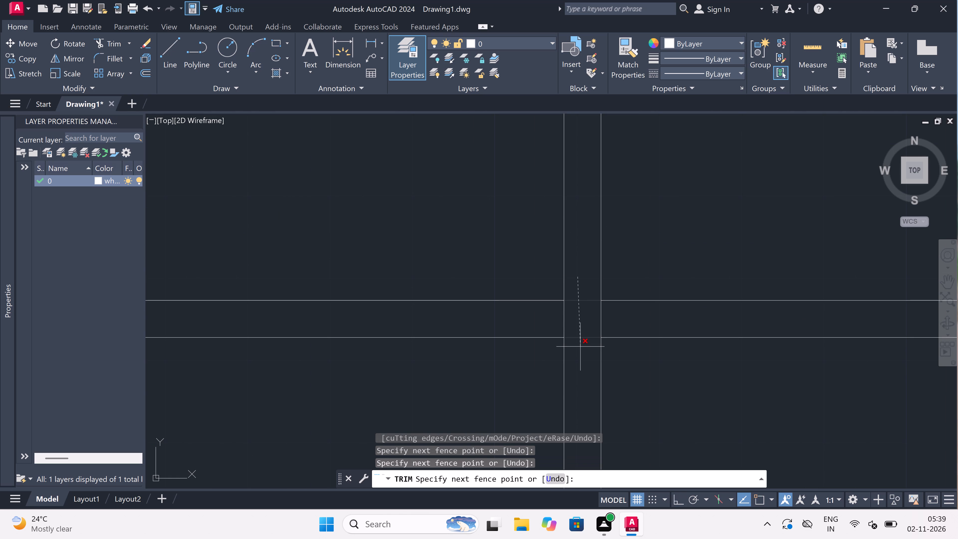
click(581, 347)
drag(608, 318, 604, 318)
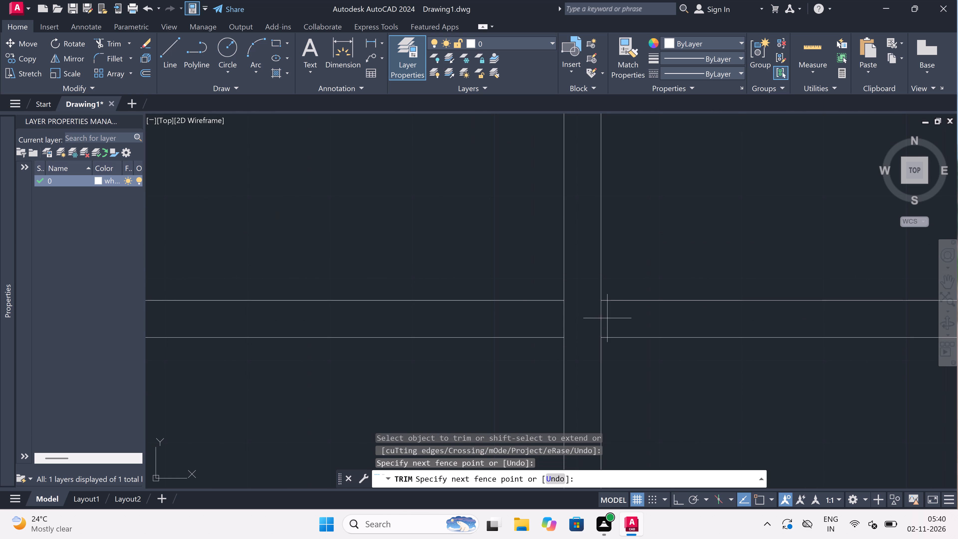
click(520, 313)
key(Escape)
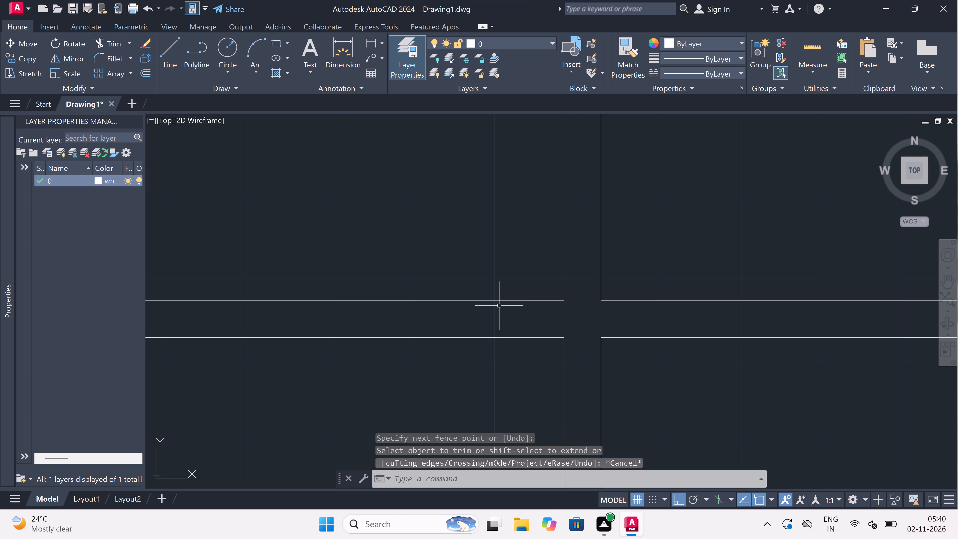
Trim the overlapping lines where the fourth vertical partition crosses the long horizontal wall to open that junction.
scroll(499, 303, down, 7)
scroll(539, 310, up, 1)
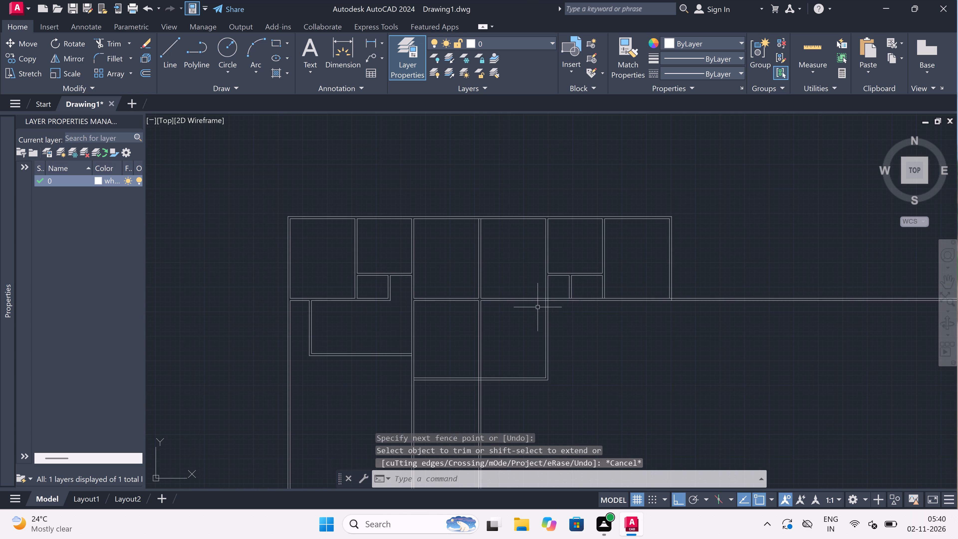
key(space)
scroll(543, 297, up, 4)
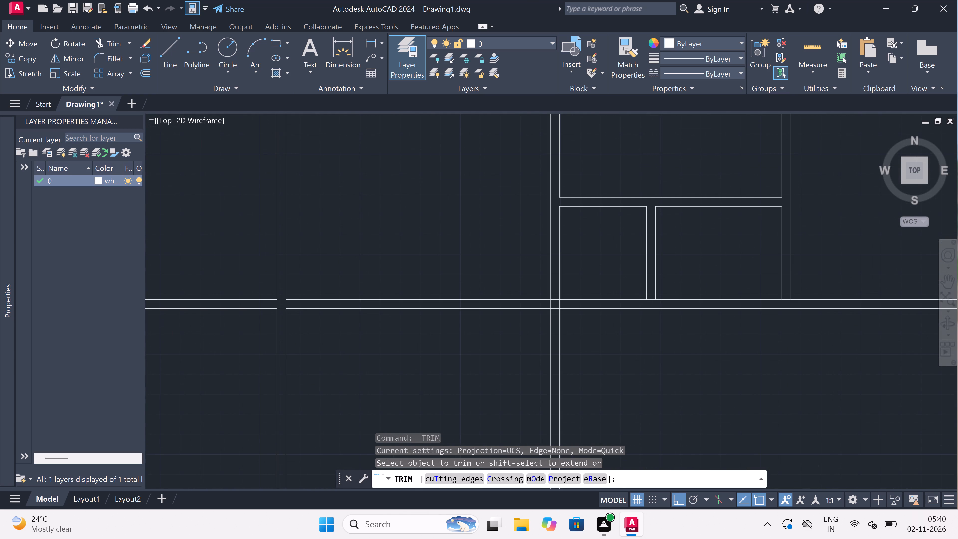
scroll(553, 302, up, 2)
drag(555, 286, 557, 293)
click(569, 343)
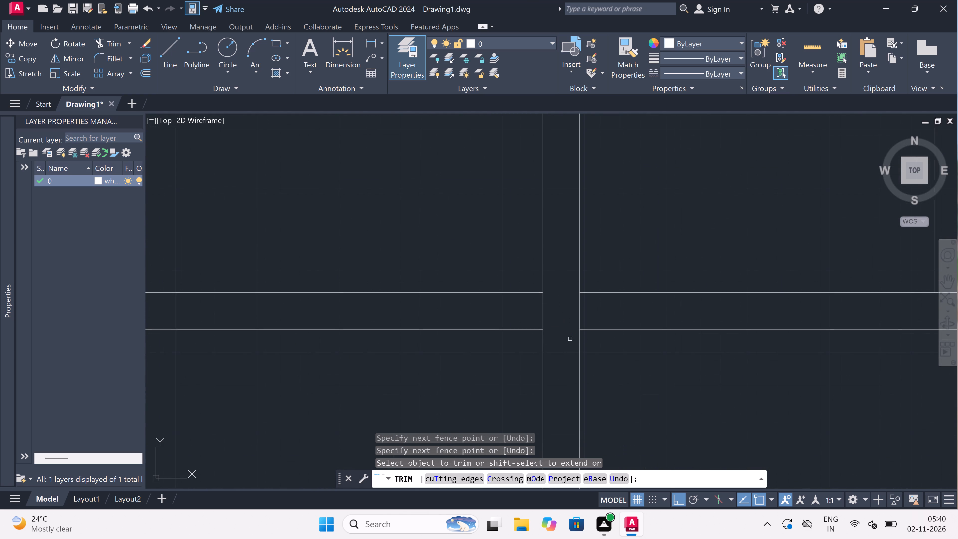
drag(582, 319, 575, 319)
click(529, 318)
key(Escape)
Offset the fourth vertical partition's right face below the long horizontal wall 17' to the right.
scroll(467, 289, down, 6)
scroll(481, 309, up, 1)
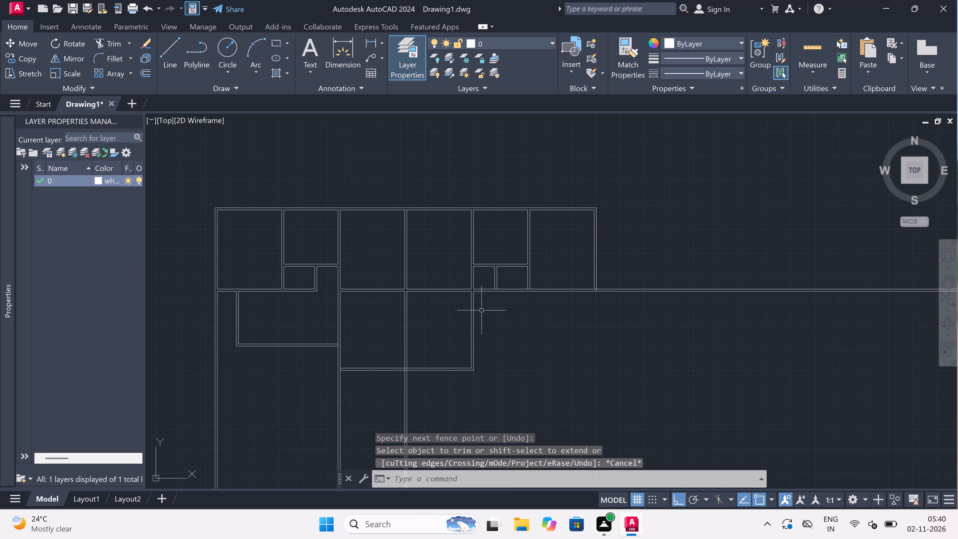
scroll(481, 309, up, 1)
key(o)
key(space)
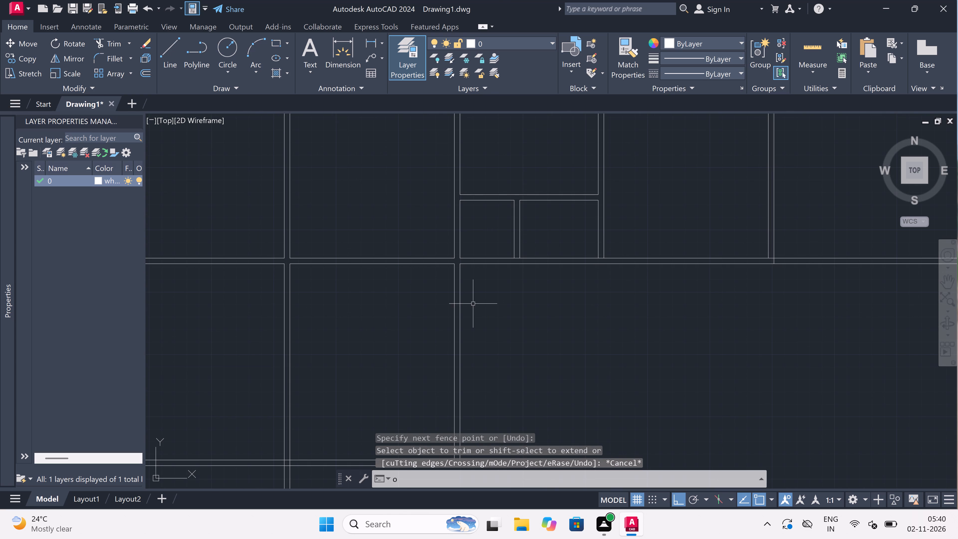
drag(463, 299, 478, 303)
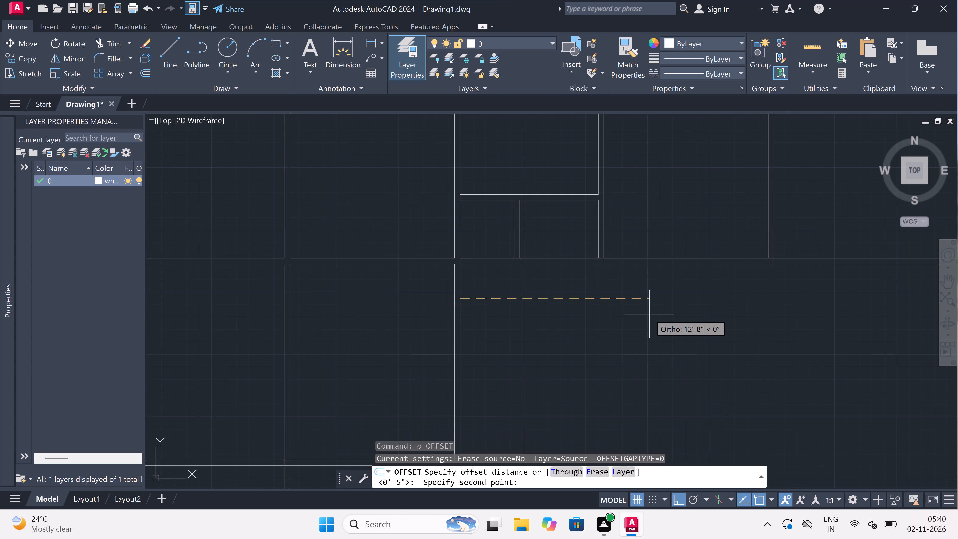
key(1)
key(7)
key(apostrophe)
key(space)
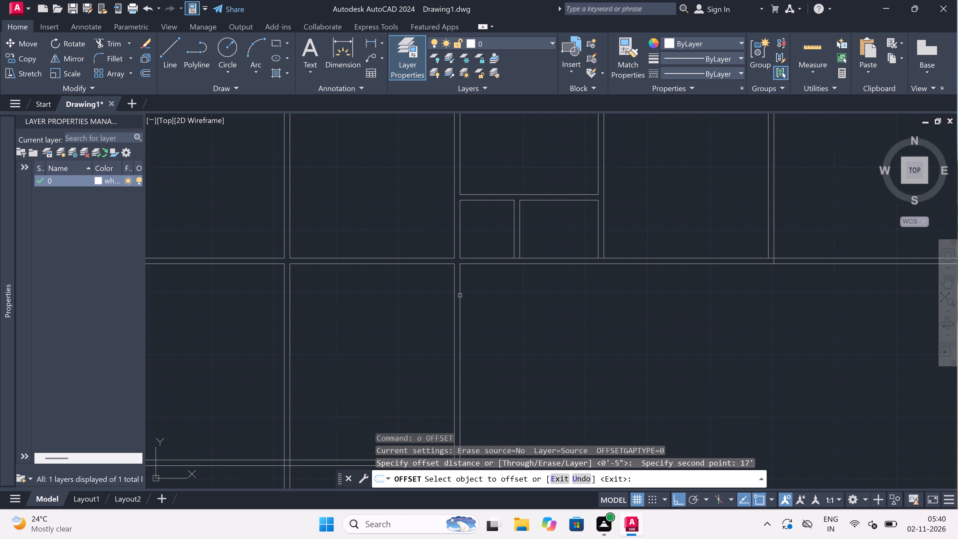
drag(460, 293, 480, 298)
click(608, 307)
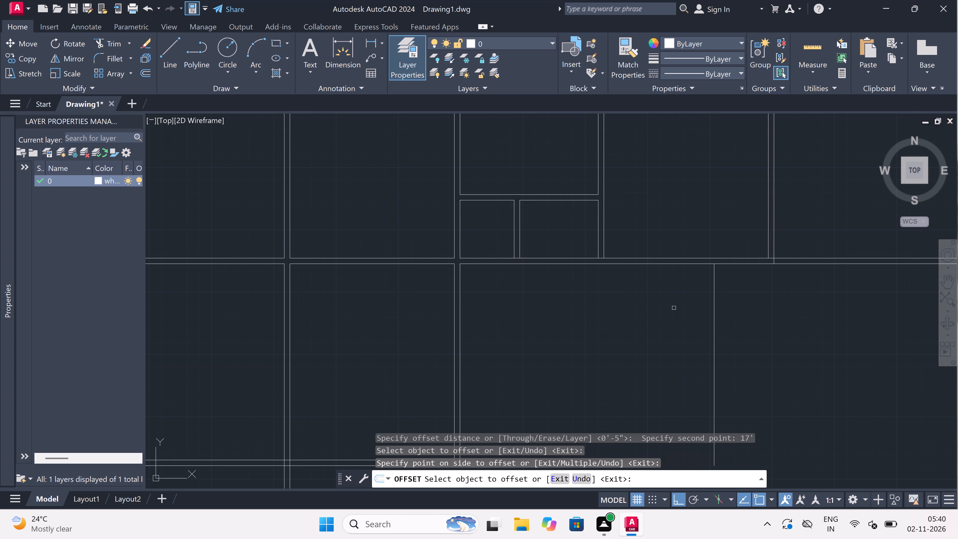
key(Escape)
Offset the new vertical line 4.5" to the right to form the wall's second face.
key(space)
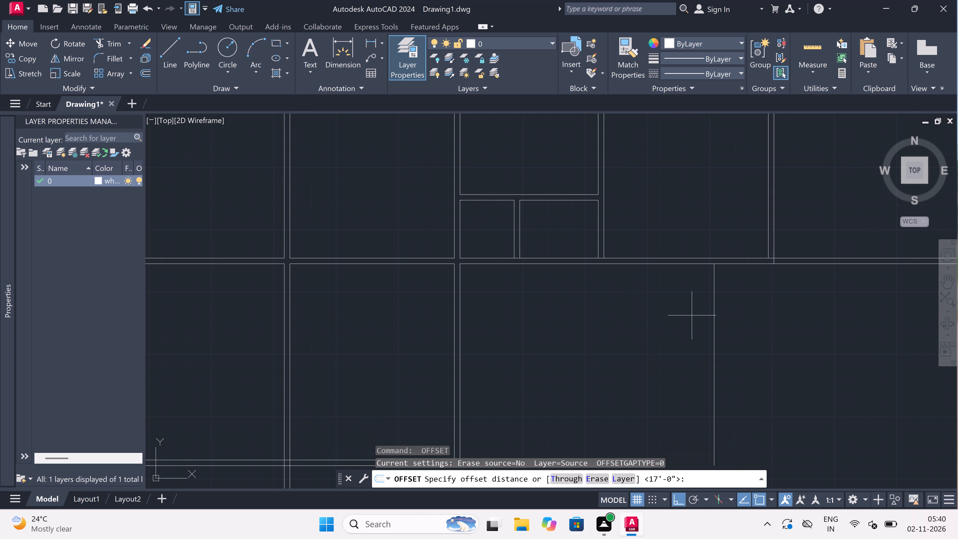
click(714, 305)
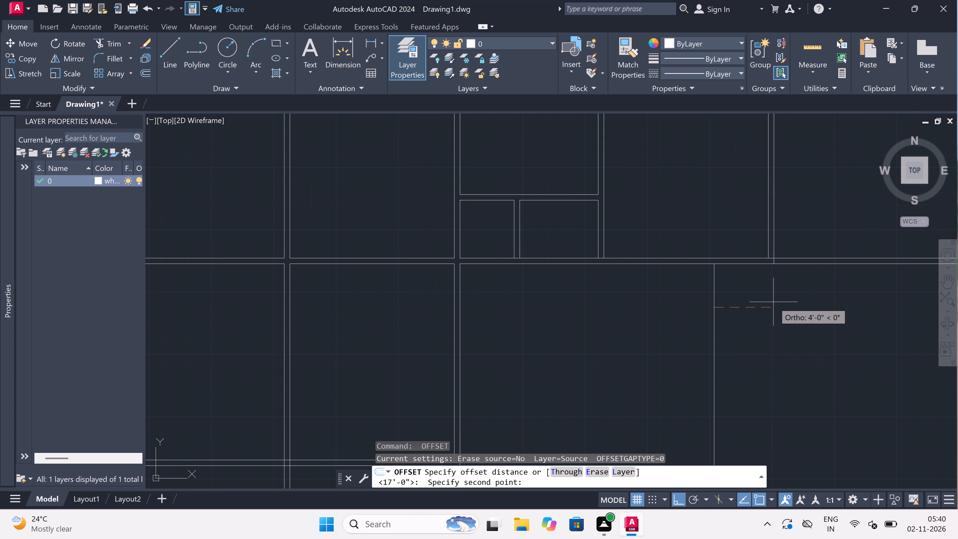
key(4)
key(period)
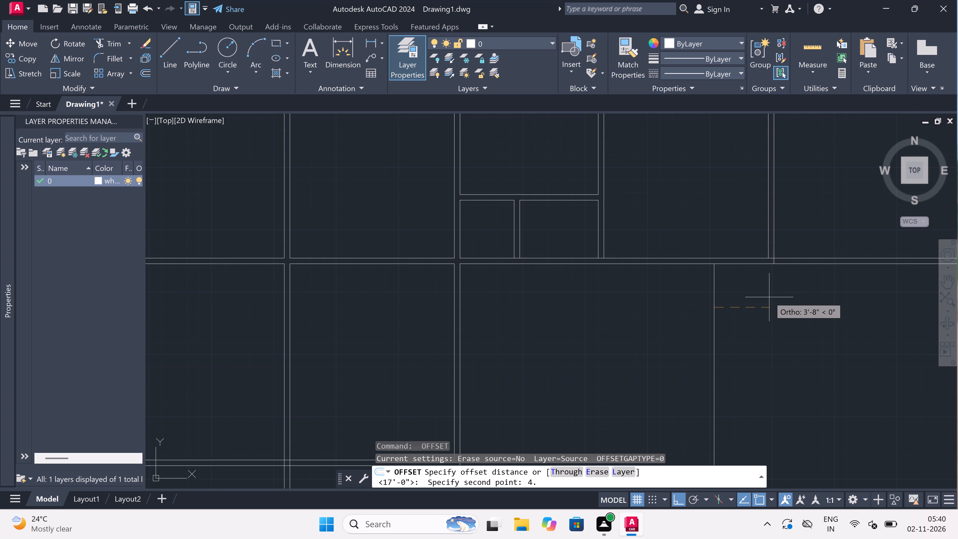
key(5)
key(shift+quotedbl)
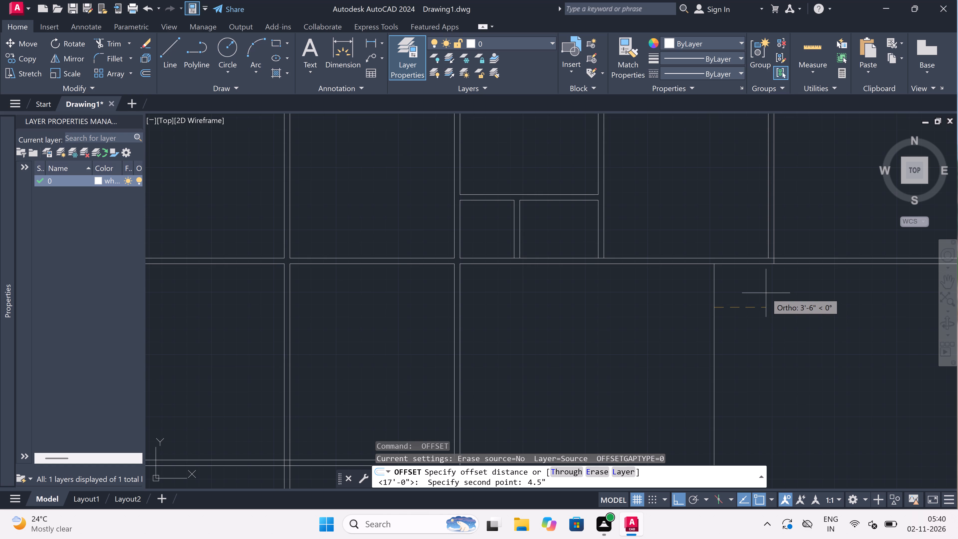
key(space)
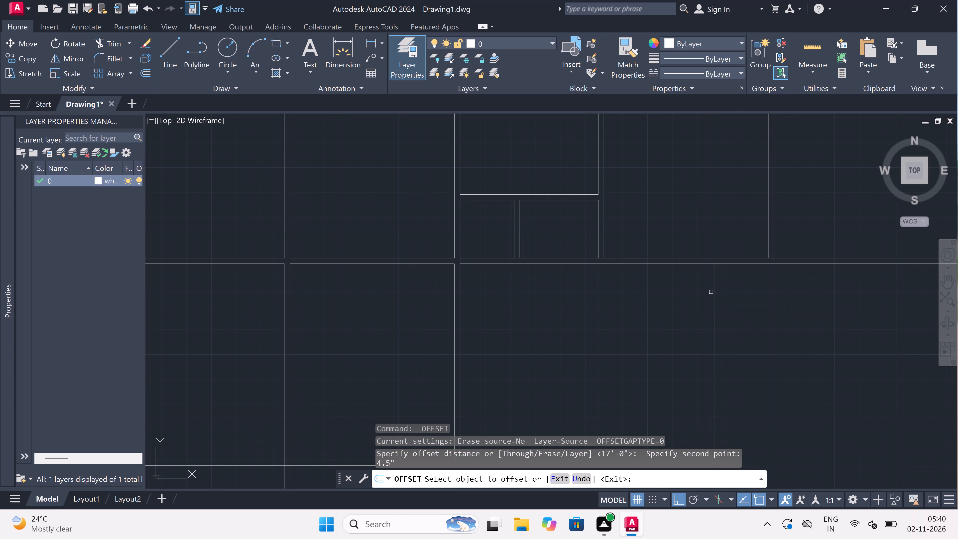
click(713, 286)
click(749, 284)
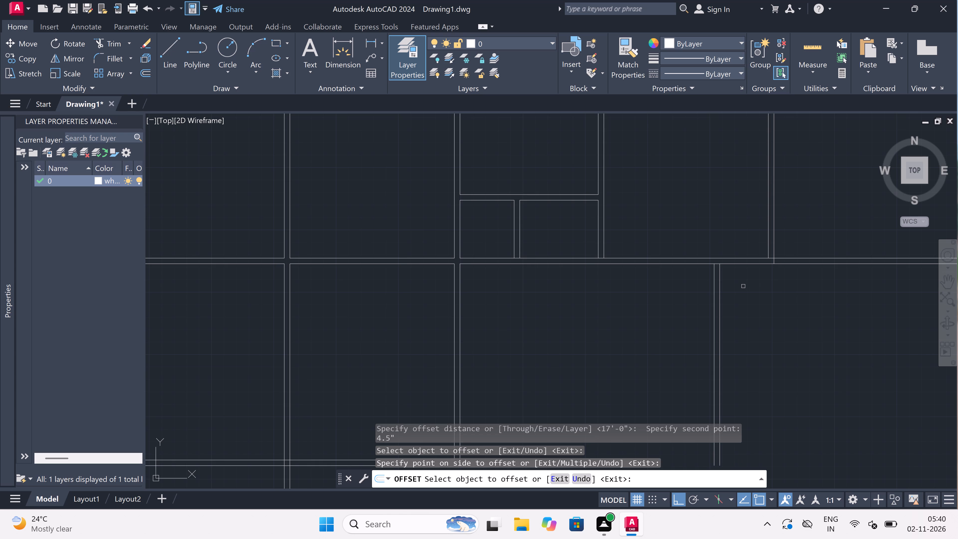
key(Escape)
Offset the lower face of the long horizontal wall, right of the fourth partition, 9' downward.
key(space)
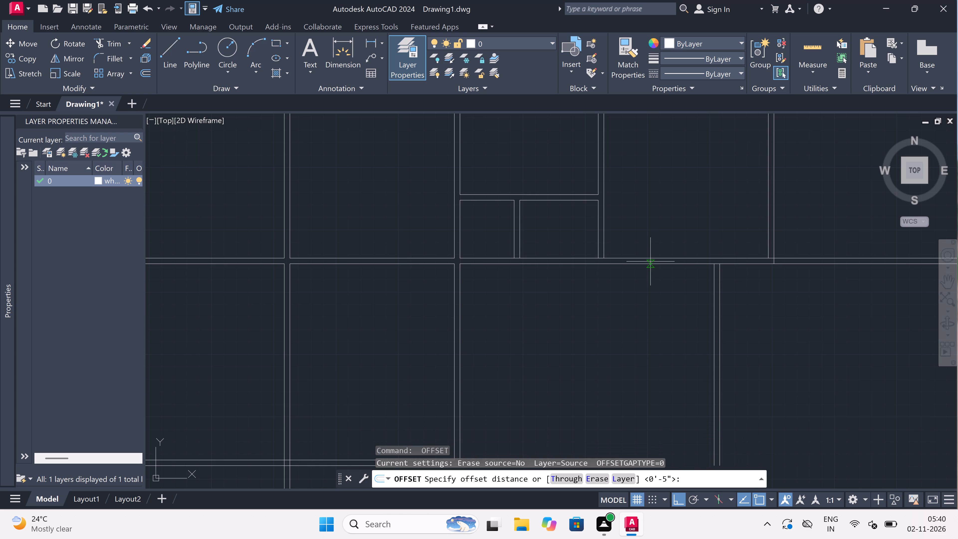
drag(650, 262, 648, 265)
key(9)
key(apostrophe)
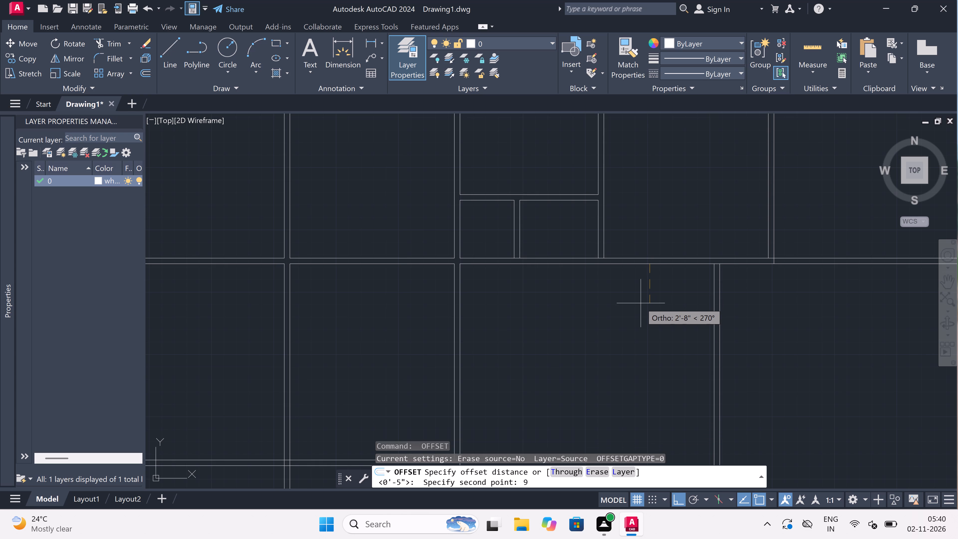
key(space)
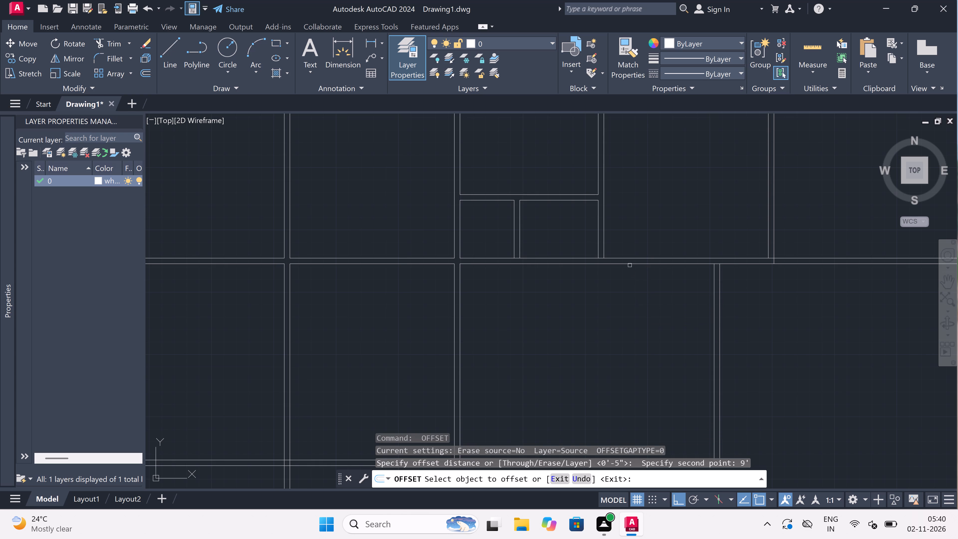
drag(629, 265, 629, 312)
click(626, 324)
key(Escape)
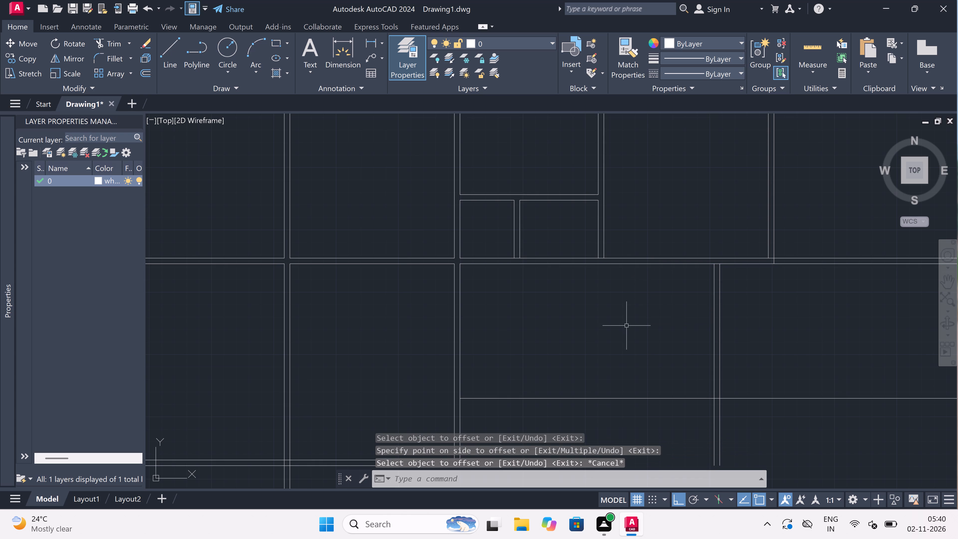
Offset the new horizontal line 4.5" downward to form the second face of the wall.
key(space)
scroll(574, 374, down, 5)
scroll(571, 399, up, 4)
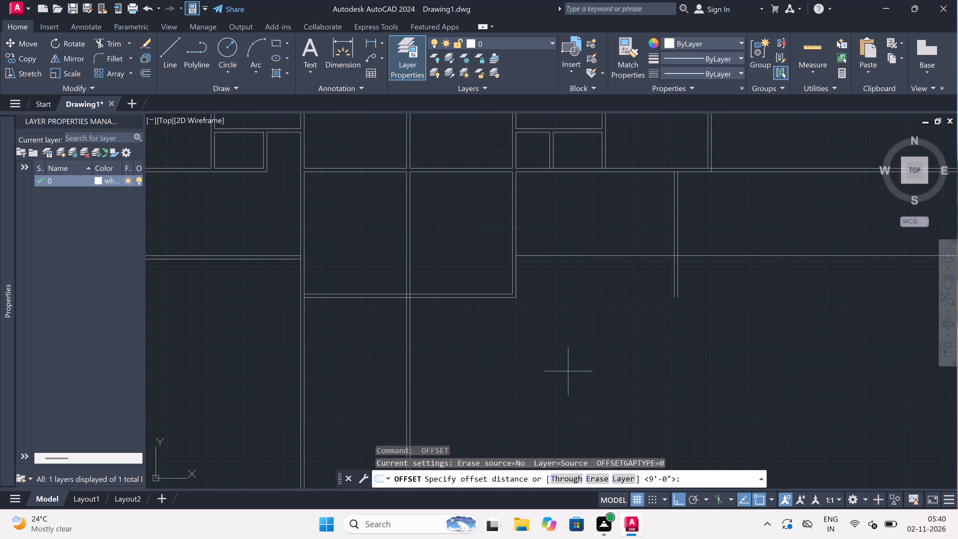
click(559, 258)
key(4)
key(period)
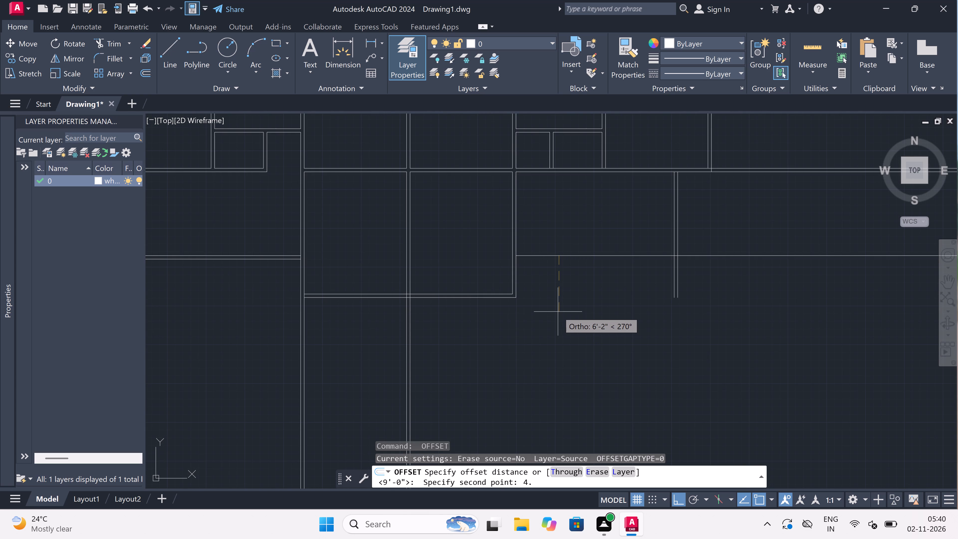
key(5)
key(shift+quotedbl)
key(space)
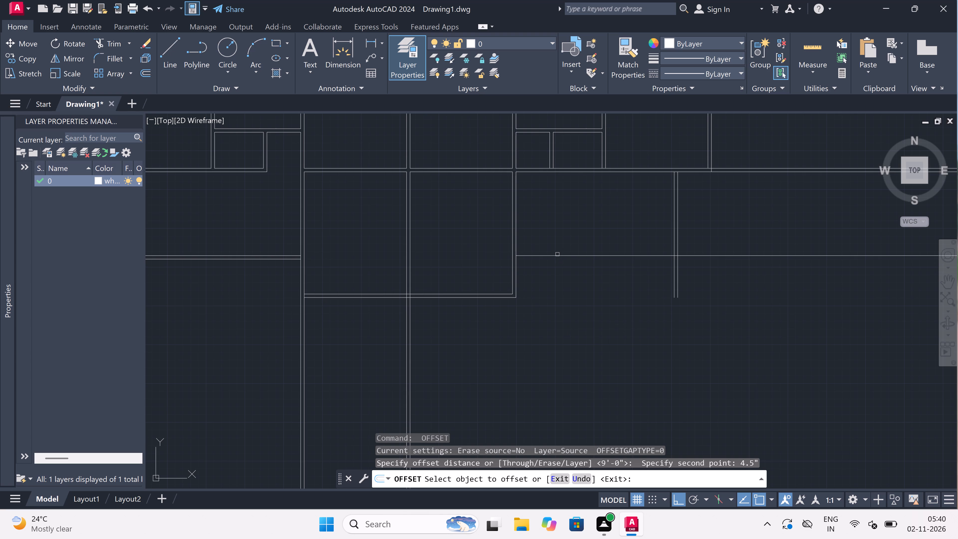
drag(557, 255, 552, 278)
click(548, 283)
key(Escape)
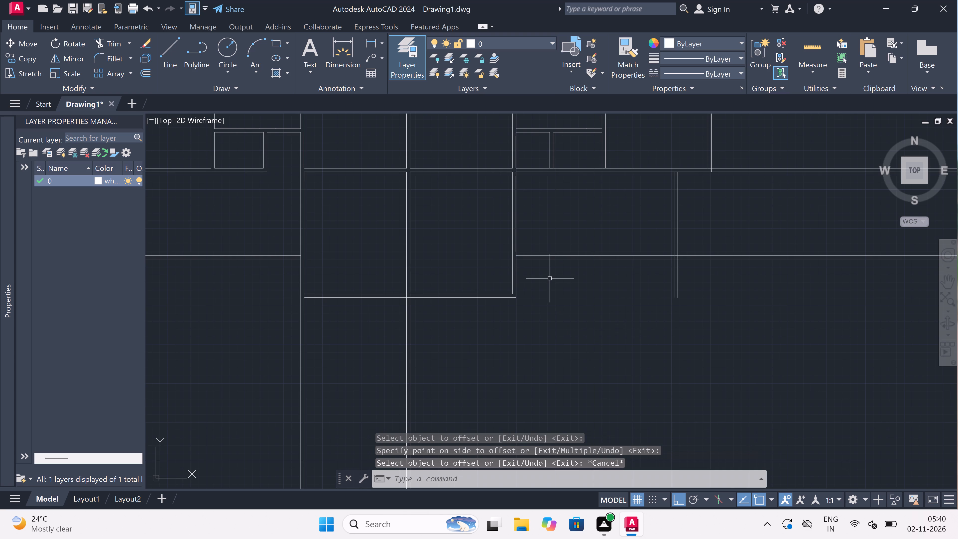
Trim the new vertical wall below the new horizontal wall and clear the overlapping line segments inside their junction.
text(tr)
key(space)
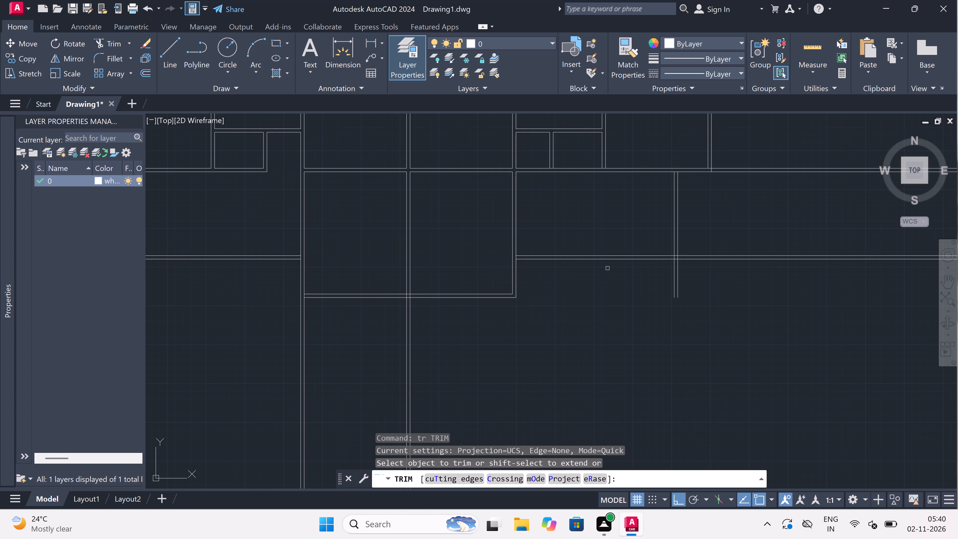
scroll(722, 243, up, 1)
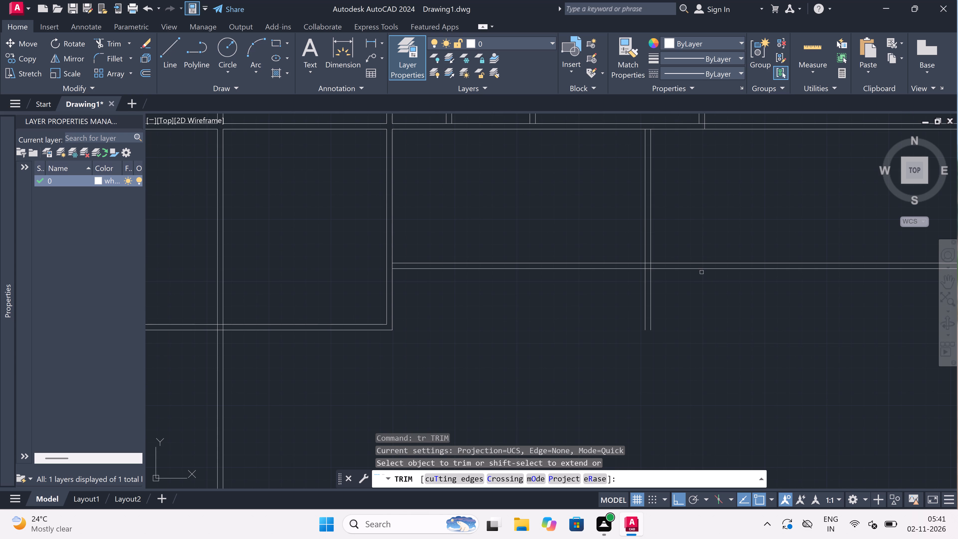
drag(690, 281, 686, 282)
drag(516, 311, 519, 311)
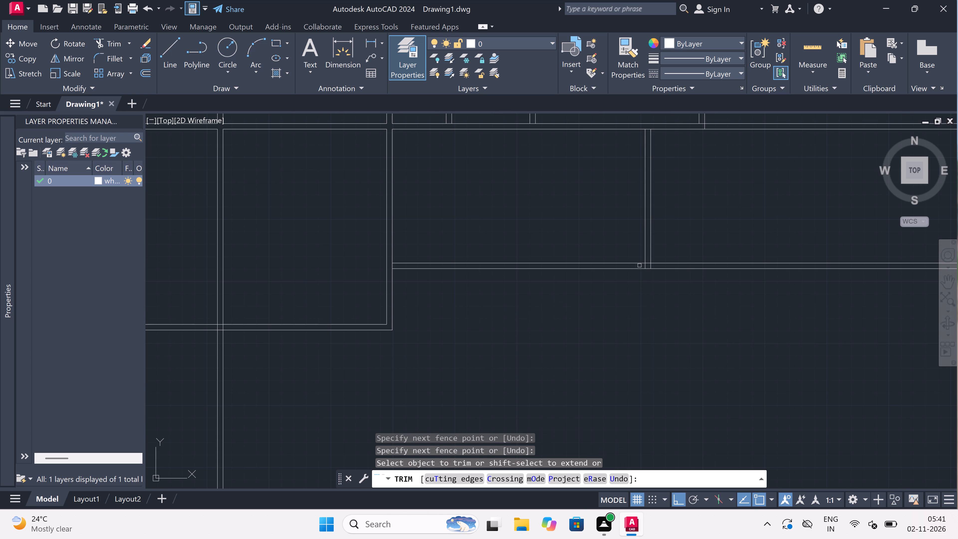
scroll(649, 261, up, 5)
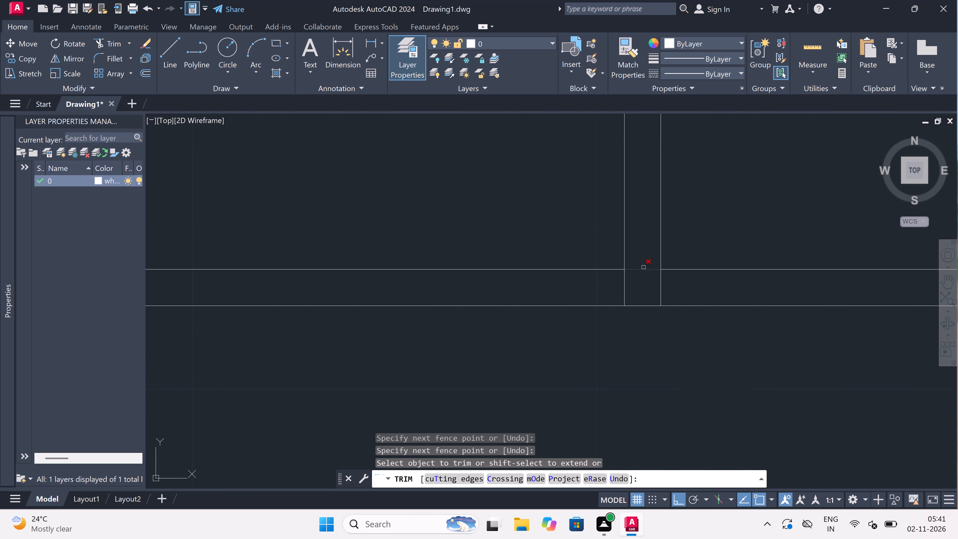
drag(643, 267, 643, 271)
click(582, 312)
scroll(582, 312, down, 5)
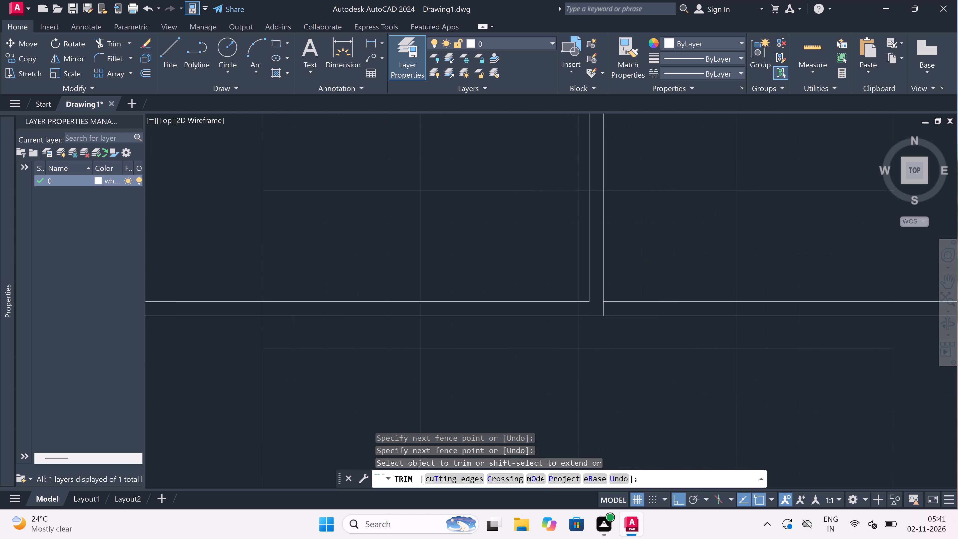
Trim the new lower horizontal wall's lines that overhang past the outer face of the new vertical wall.
click(602, 303)
click(601, 333)
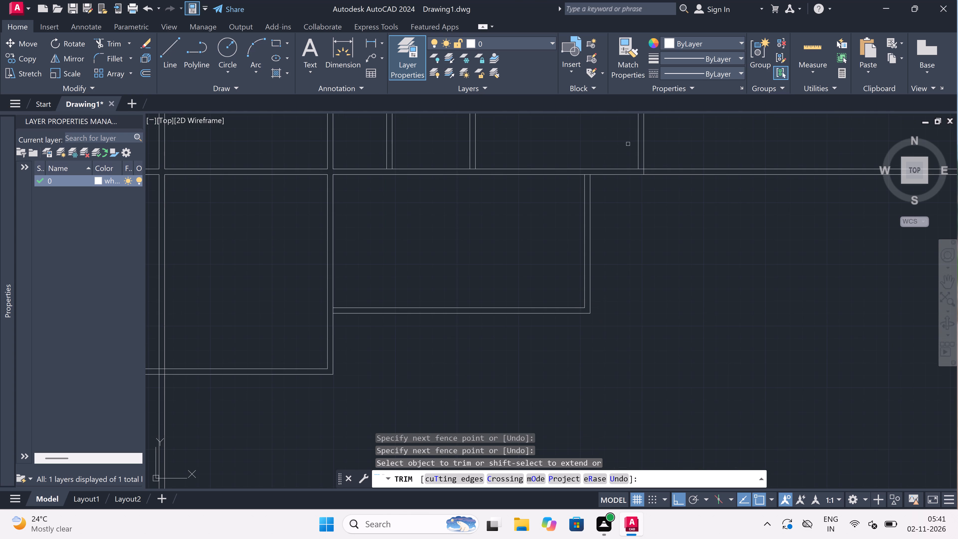
Trim the long horizontal wall beyond the rightmost outer wall and clear the overlapping segment inside their corner.
scroll(596, 260, down, 4)
scroll(603, 244, up, 6)
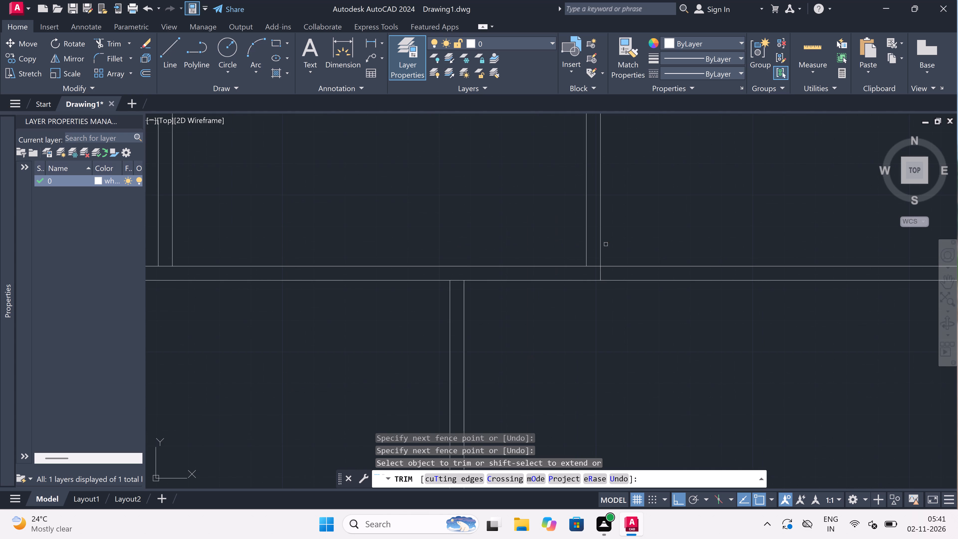
click(620, 244)
click(621, 305)
scroll(596, 256, up, 1)
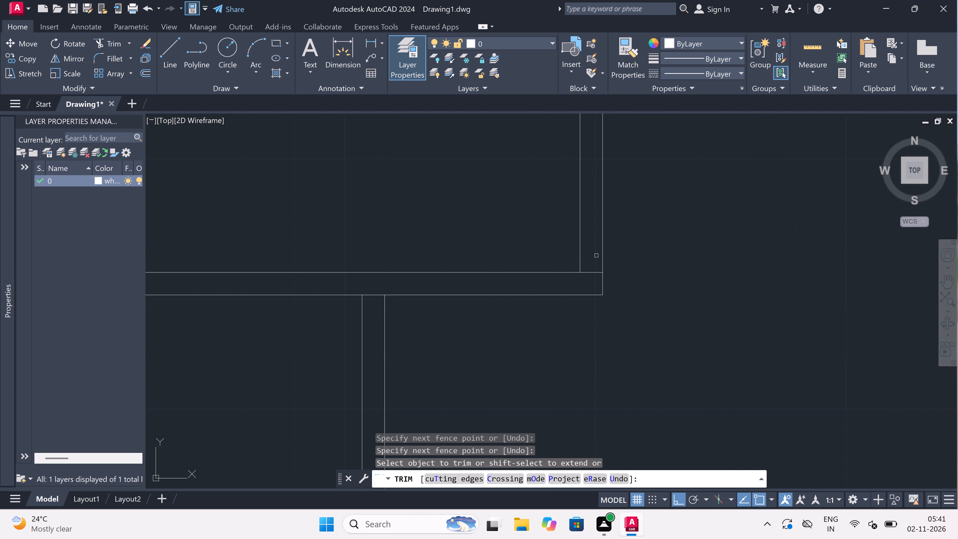
click(590, 269)
click(587, 280)
Trim the long horizontal wall's lower face between the two faces of the new vertical wall to open their junction.
scroll(587, 280, down, 3)
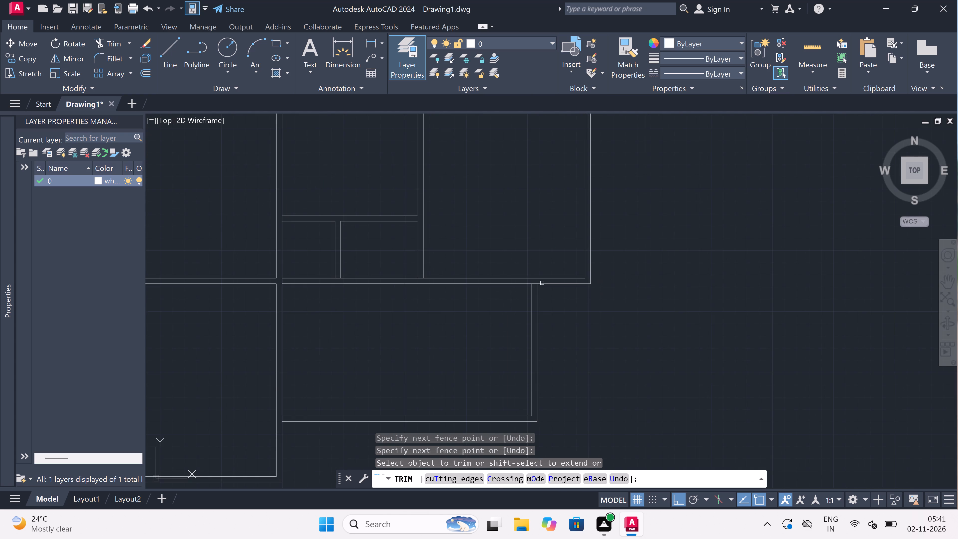
scroll(533, 283, up, 3)
click(538, 284)
scroll(569, 269, down, 5)
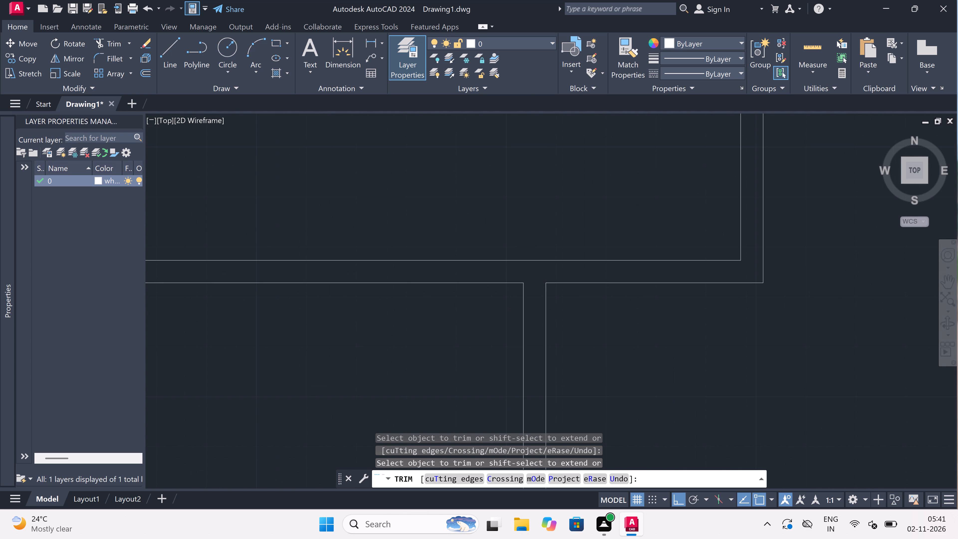
scroll(569, 269, down, 4)
scroll(544, 276, up, 2)
scroll(403, 270, down, 3)
scroll(344, 267, up, 3)
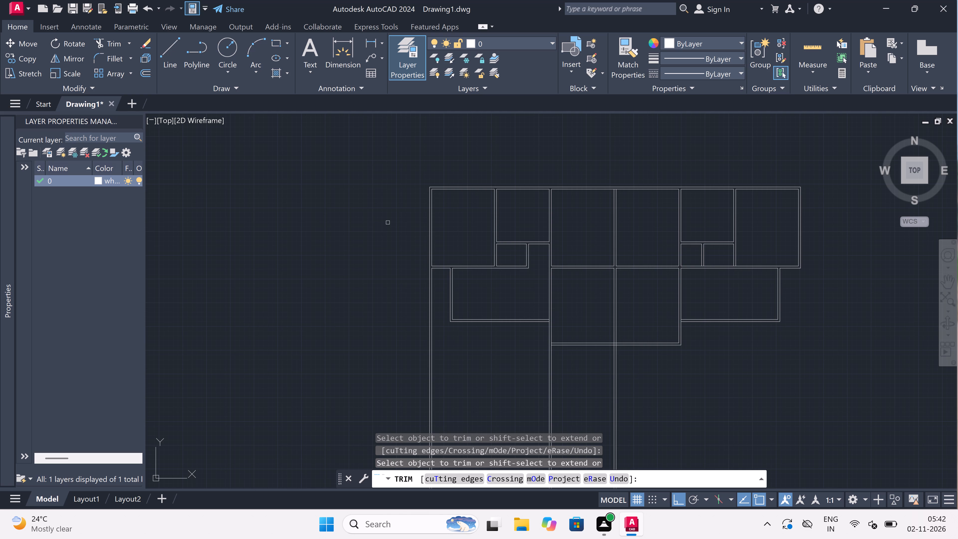
scroll(393, 223, down, 1)
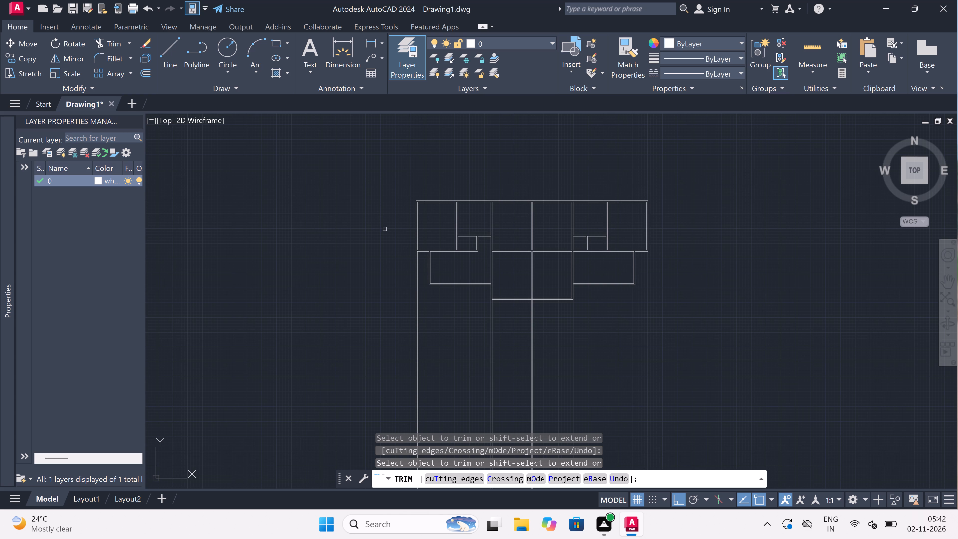
scroll(398, 219, down, 2)
scroll(402, 241, up, 3)
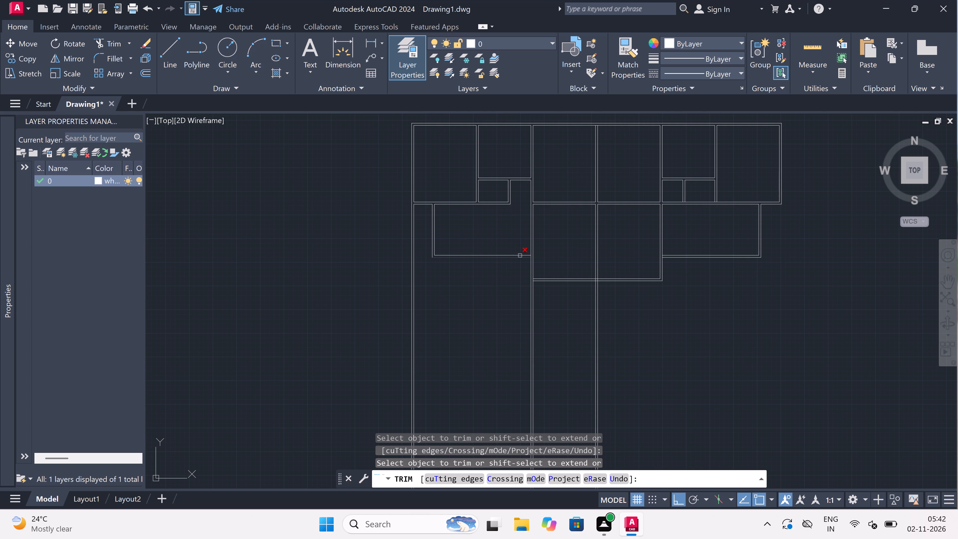
key(Escape)
Extend the lower face of the central room's bottom wall across to the outer face of its left vertical wall.
scroll(518, 266, up, 1)
key(e)
key(x)
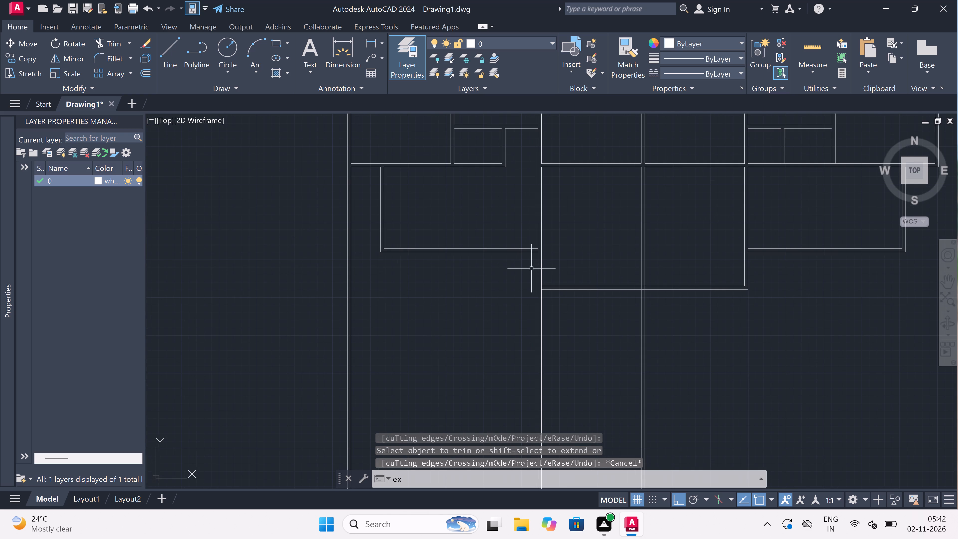
key(space)
click(548, 289)
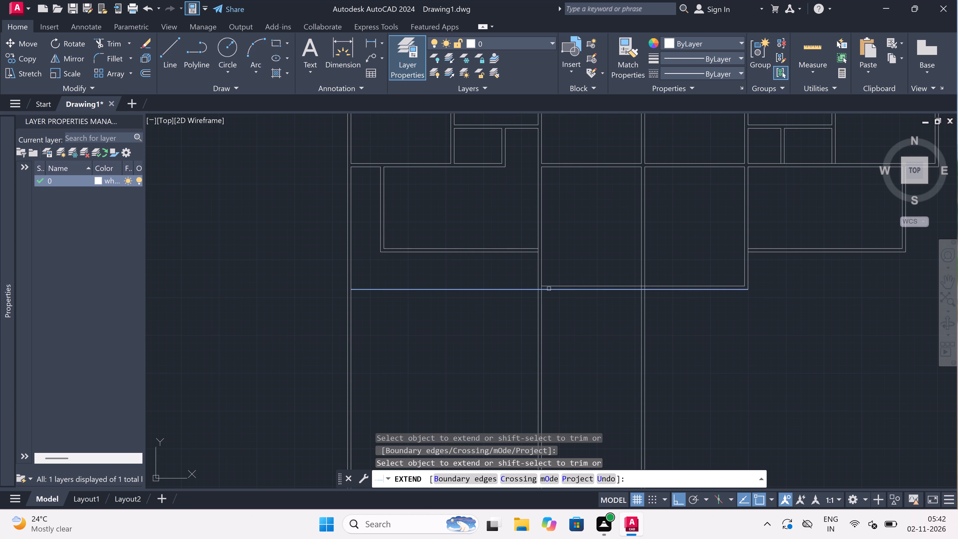
key(Escape)
Trim the central room's left vertical wall below the bottom wall and clear the overlapping segment inside their corner.
text(tr)
key(space)
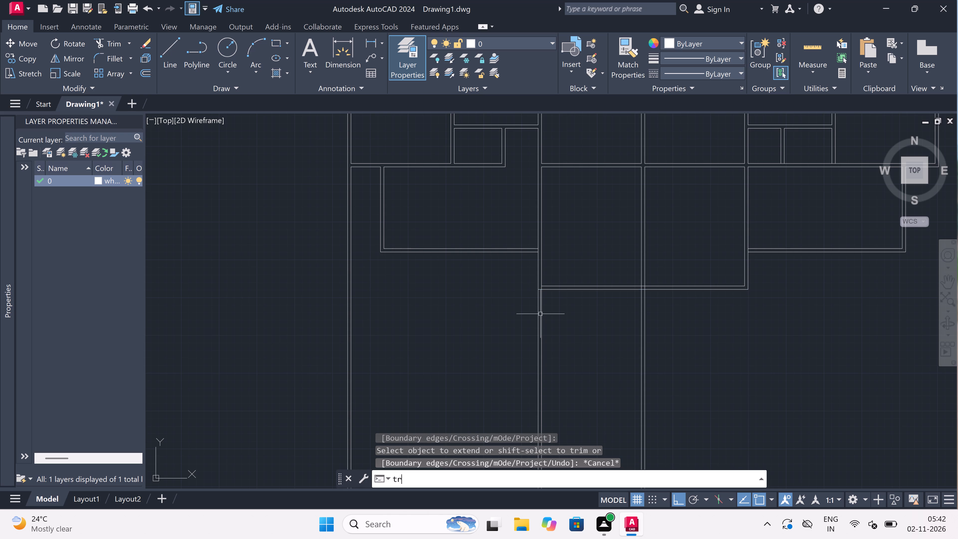
click(541, 312)
click(535, 313)
click(558, 316)
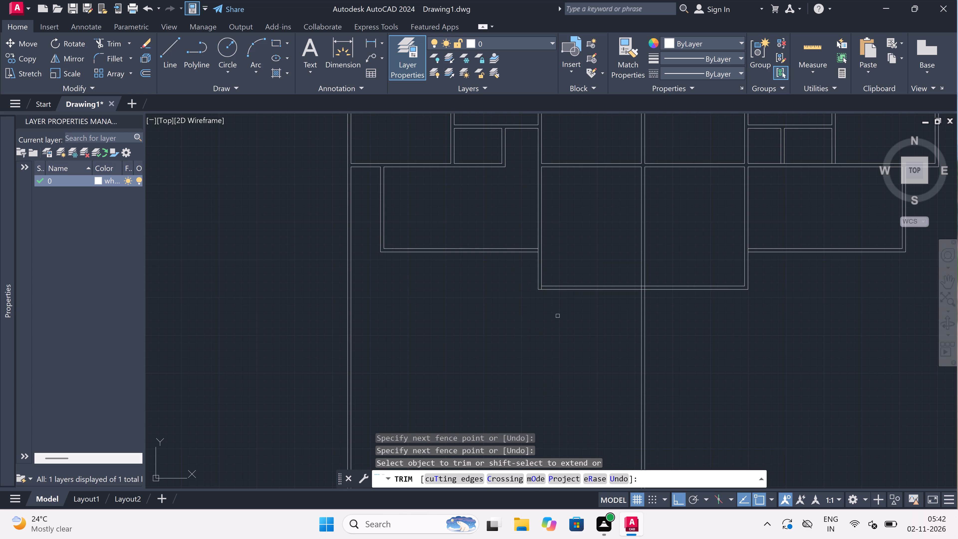
scroll(546, 287, up, 3)
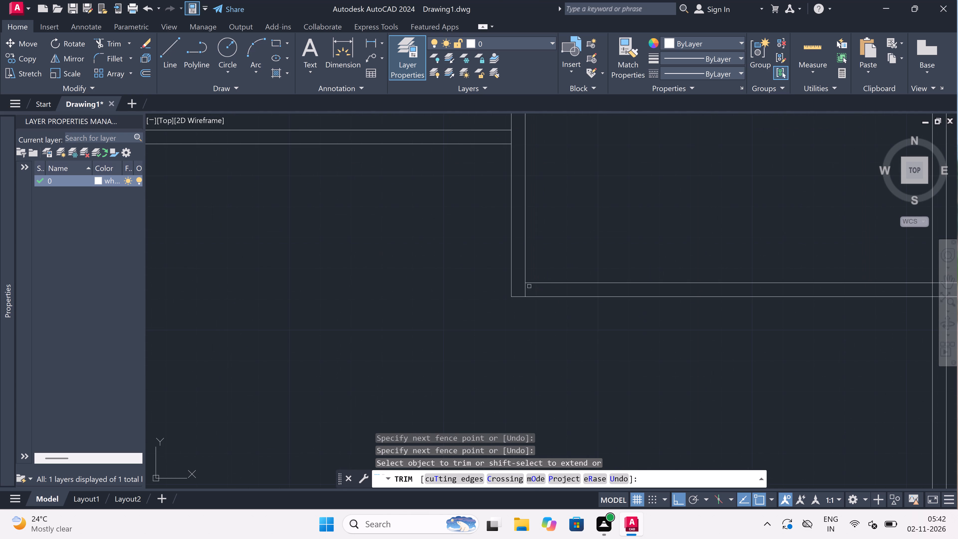
scroll(523, 287, up, 2)
click(523, 287)
click(544, 295)
scroll(529, 294, down, 1)
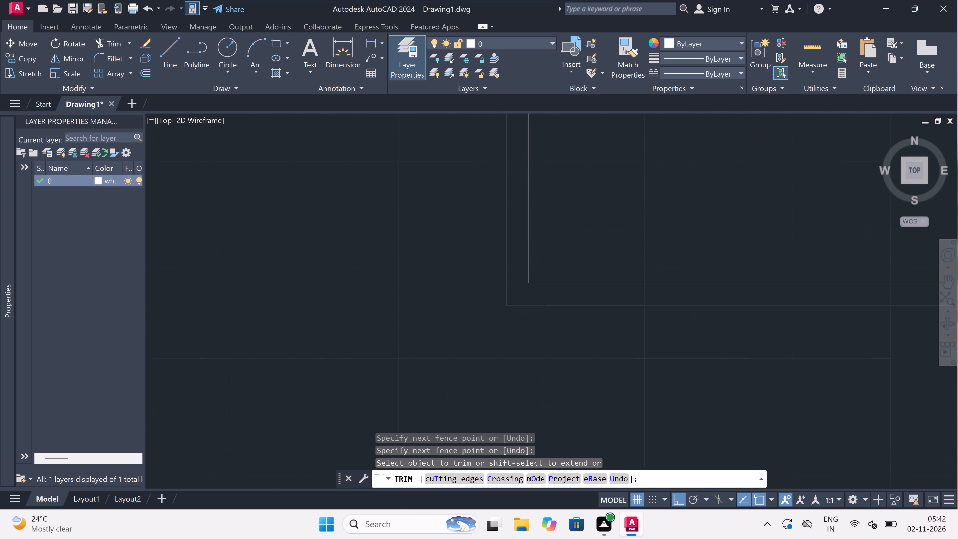
Trim the central room's left wall face between the faces of the adjoining left room's bottom wall to open their junction.
scroll(529, 294, down, 4)
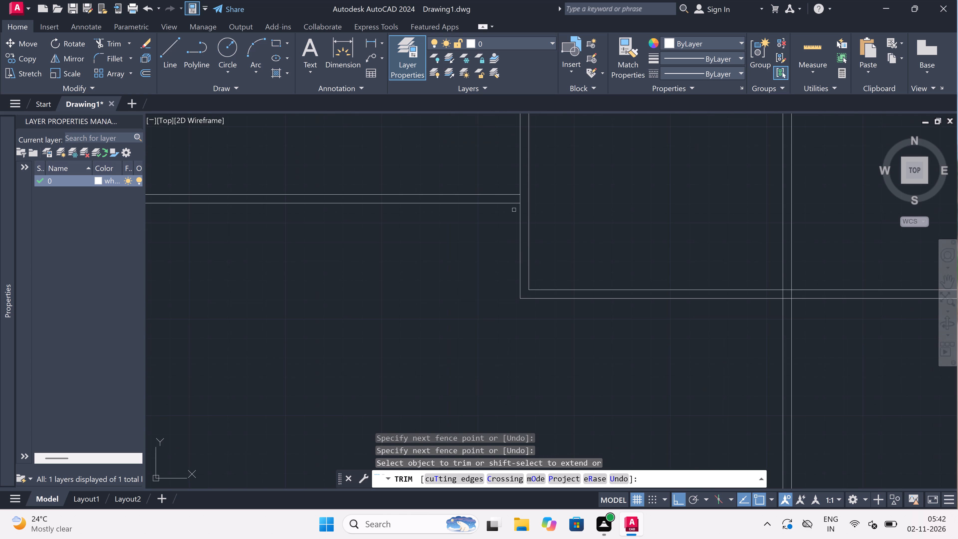
scroll(523, 191, up, 4)
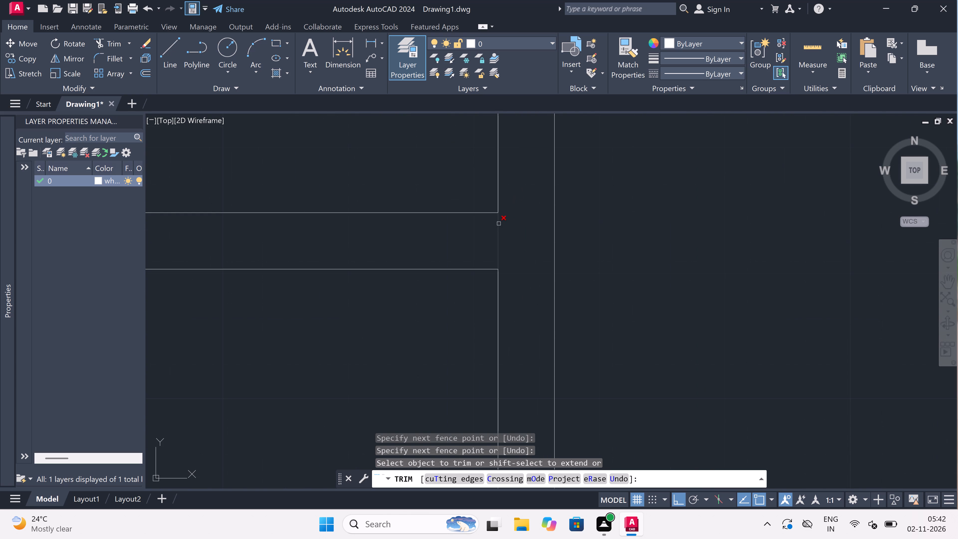
click(499, 224)
Trim the overlapping line segments where the central vertical partition crosses the central room's bottom wall, leaving the crossing open.
scroll(519, 193, down, 8)
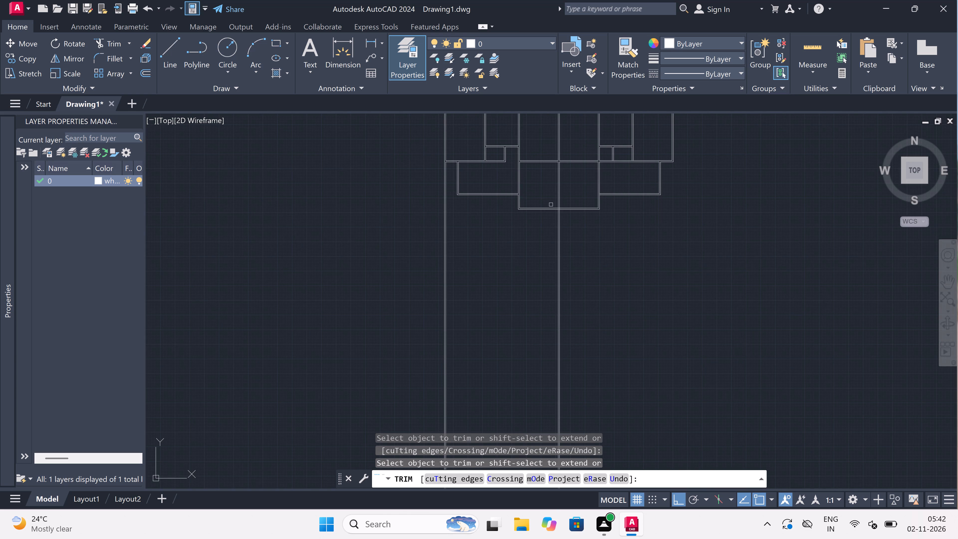
scroll(551, 205, up, 3)
scroll(587, 225, up, 3)
scroll(557, 205, up, 2)
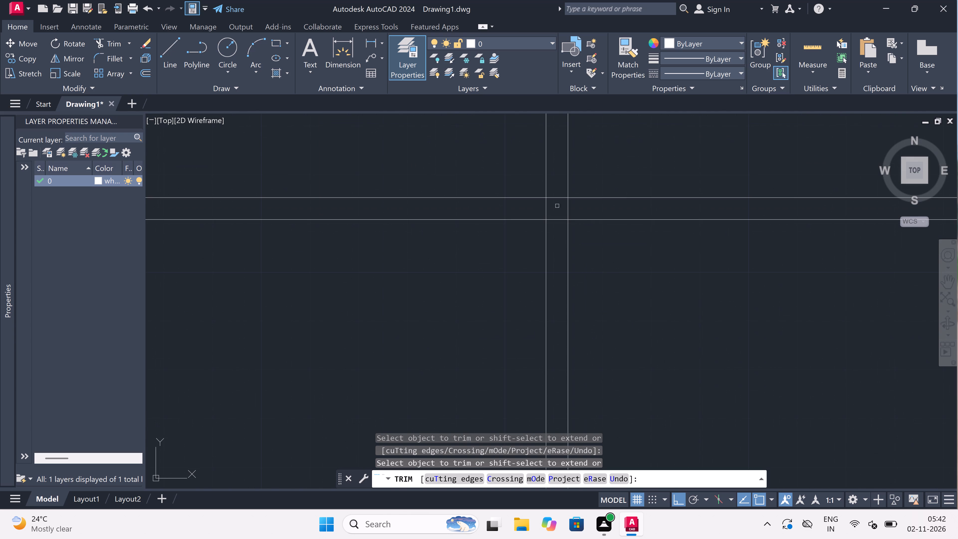
scroll(557, 204, up, 1)
drag(472, 206, 493, 208)
drag(722, 214, 715, 214)
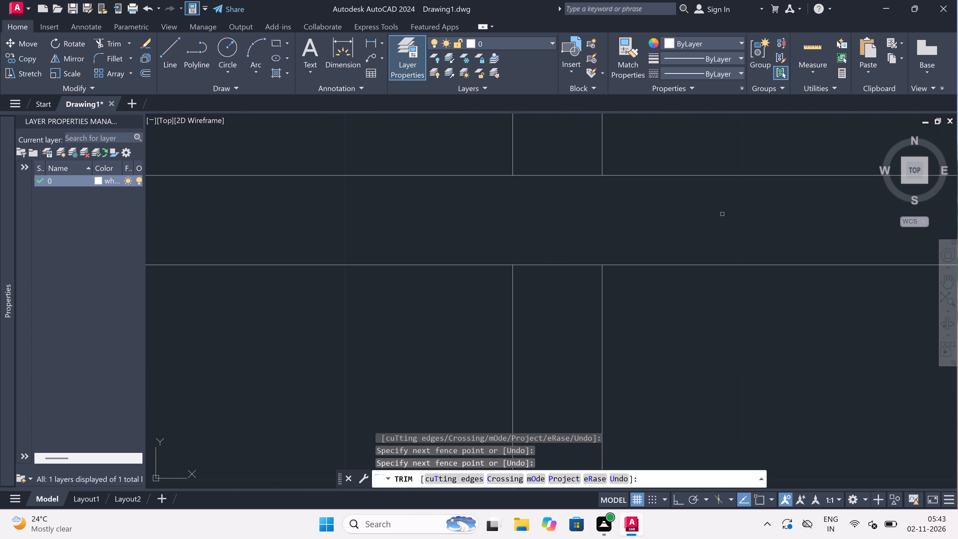
scroll(570, 210, down, 5)
scroll(567, 202, up, 3)
click(567, 202)
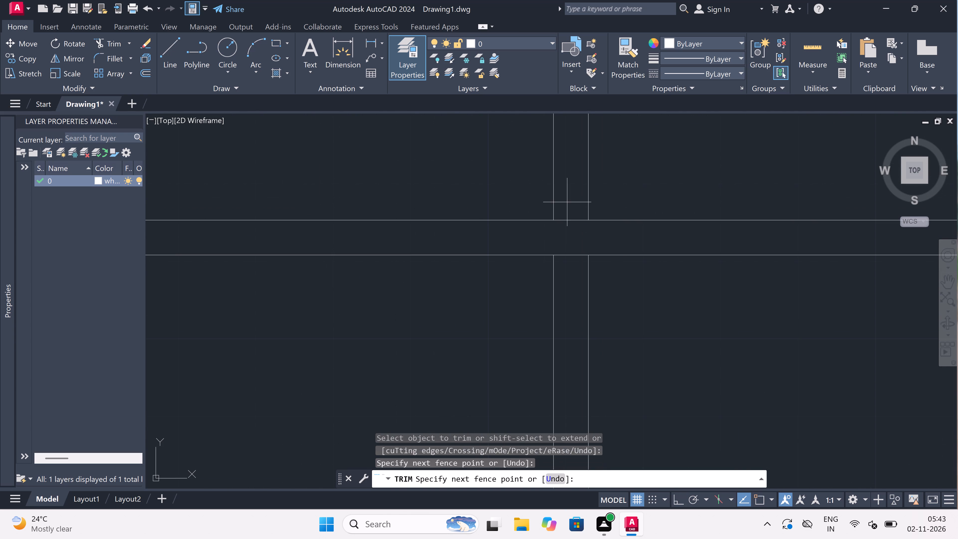
click(567, 227)
scroll(567, 226, down, 5)
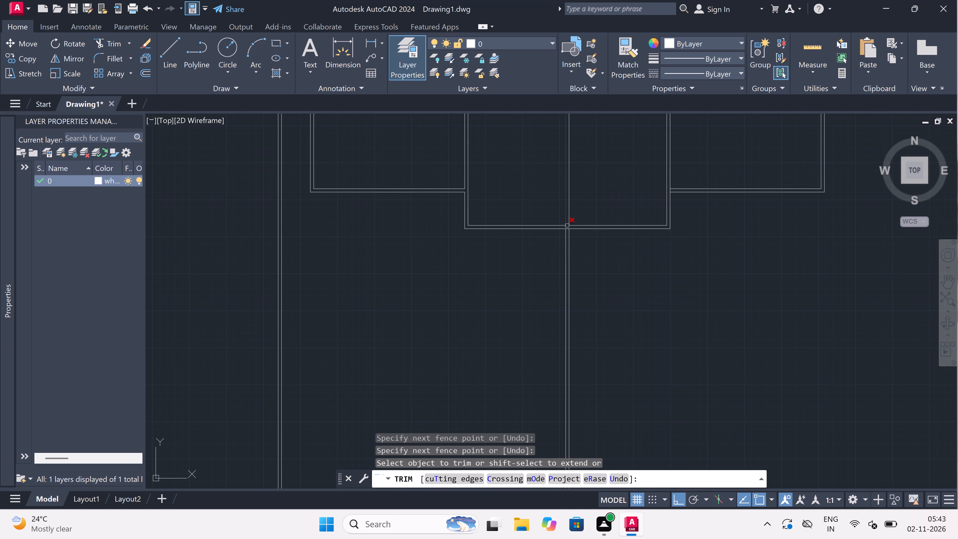
scroll(567, 226, down, 3)
scroll(567, 226, up, 3)
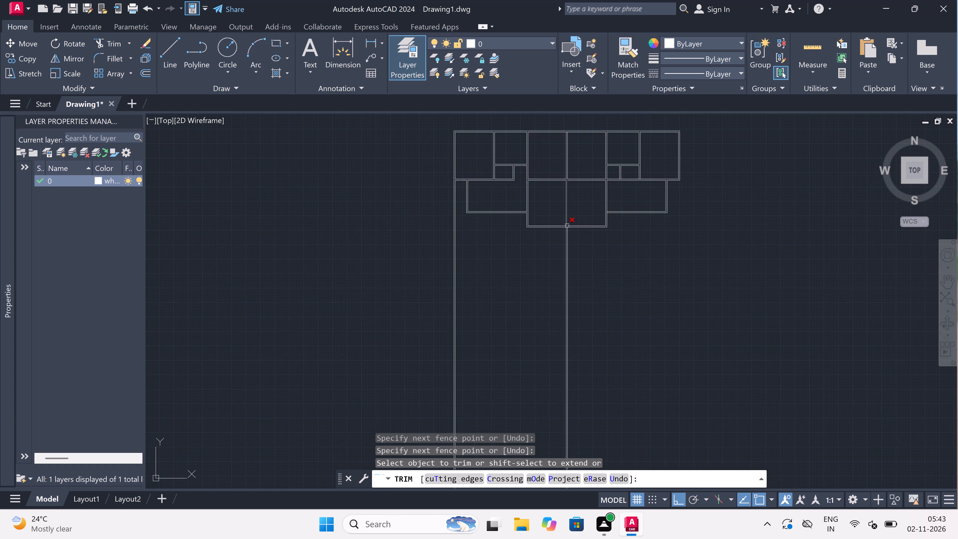
scroll(567, 226, up, 3)
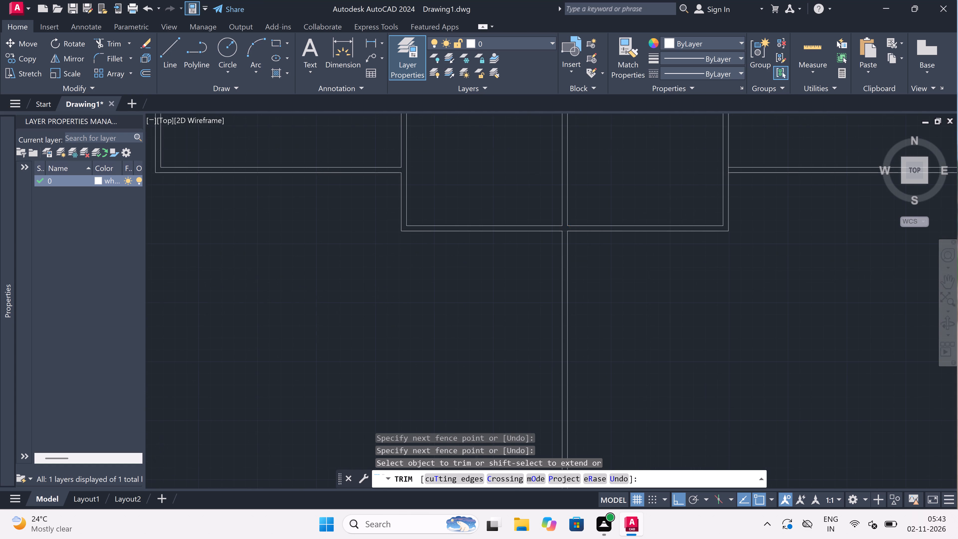
scroll(565, 233, up, 2)
click(564, 225)
click(564, 201)
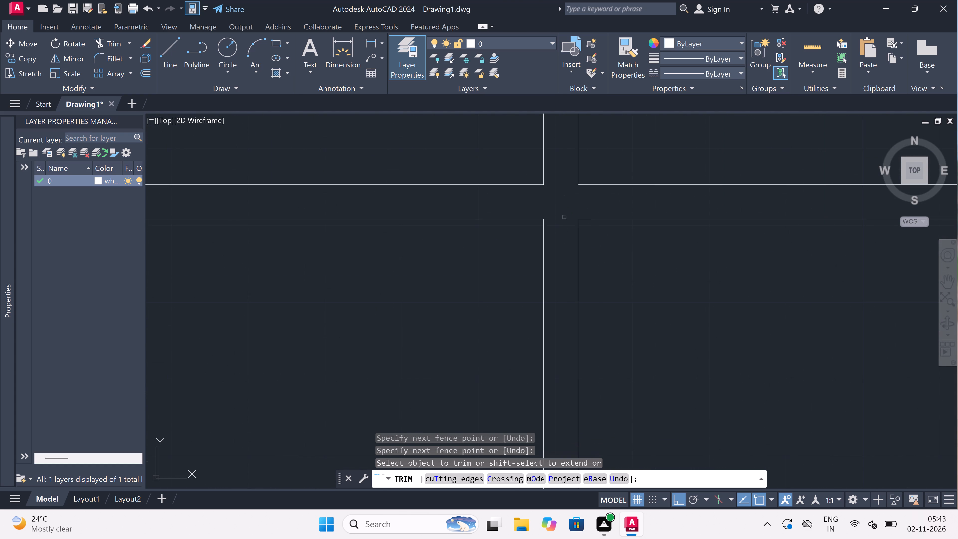
scroll(564, 201, down, 9)
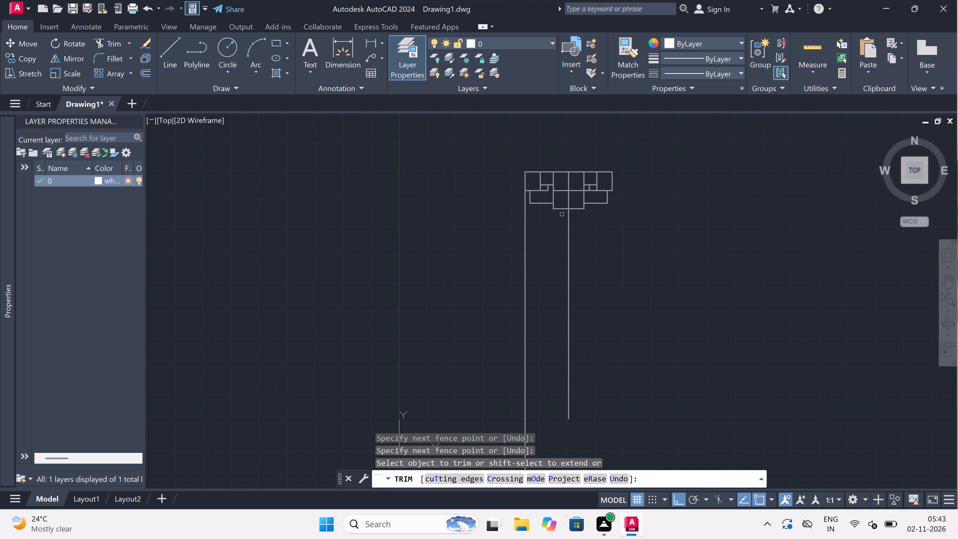
key(Escape)
Offset the bottom wall's lower face 5'10.5" downward on both sides of the central vertical partition.
scroll(564, 207, up, 3)
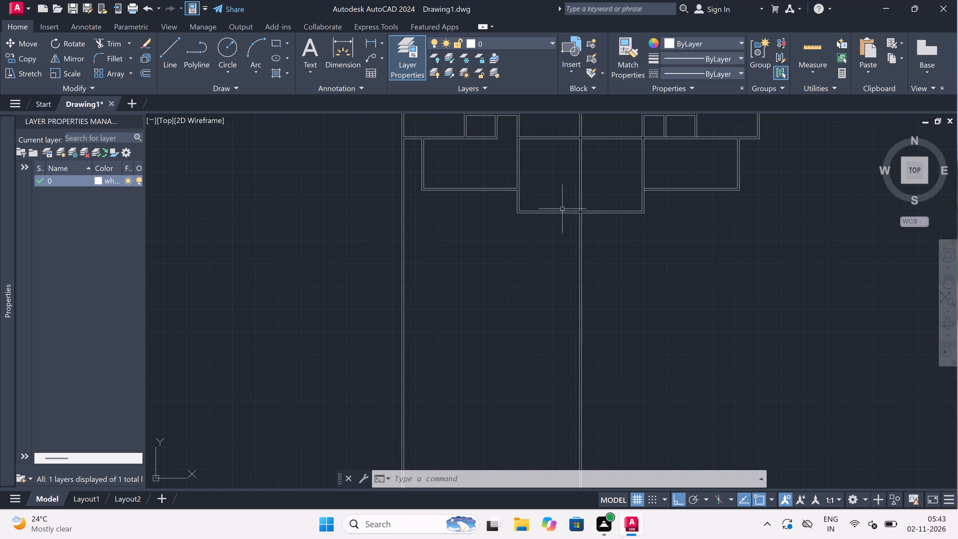
scroll(562, 209, up, 2)
key(o)
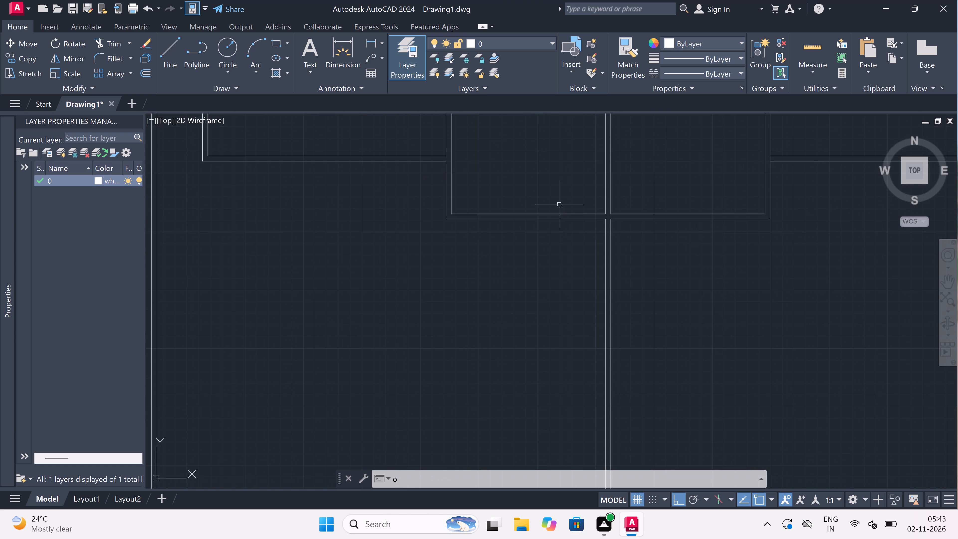
key(space)
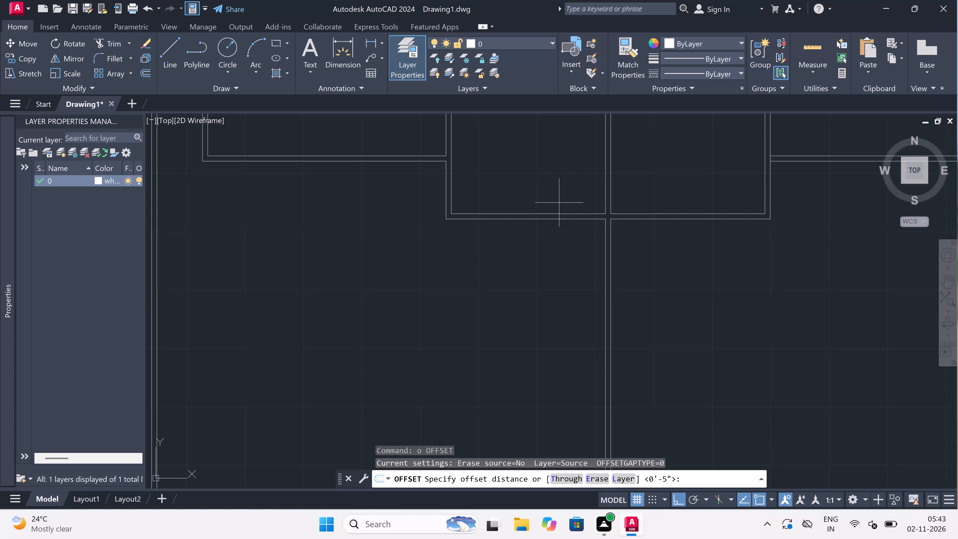
click(540, 219)
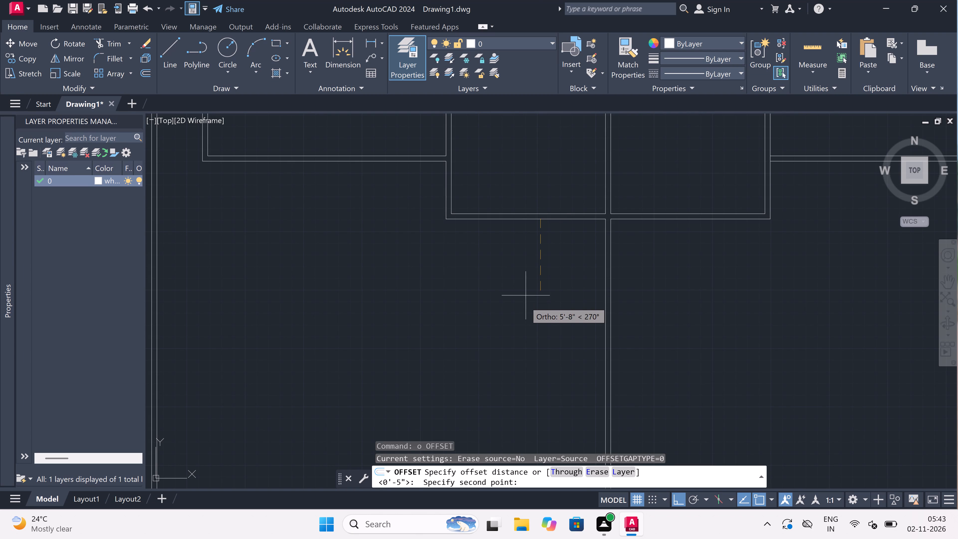
text(5'10.5)
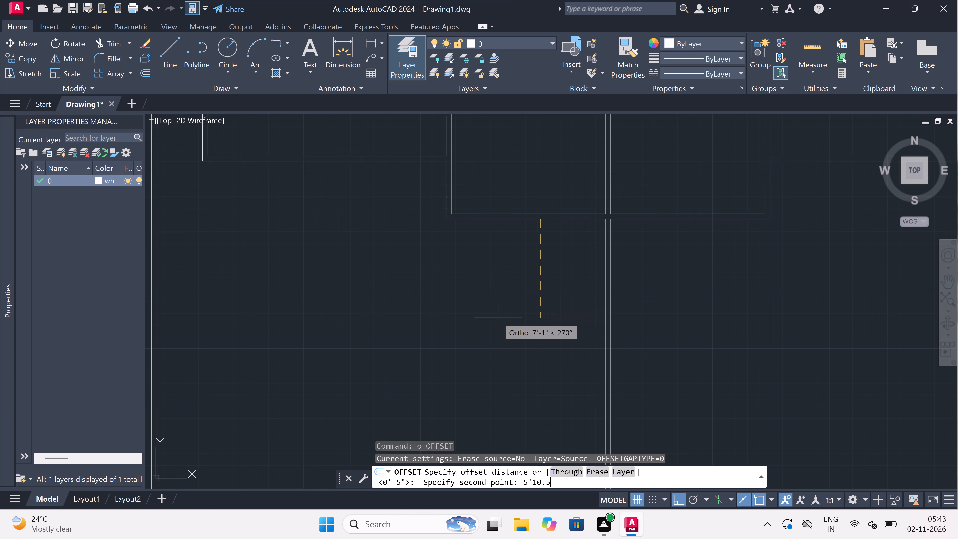
key(shift+quotedbl)
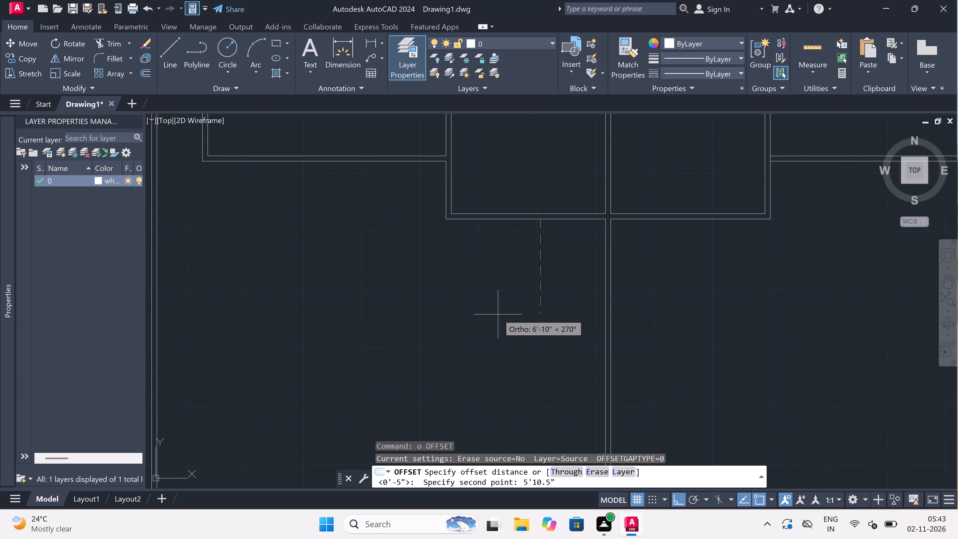
key(space)
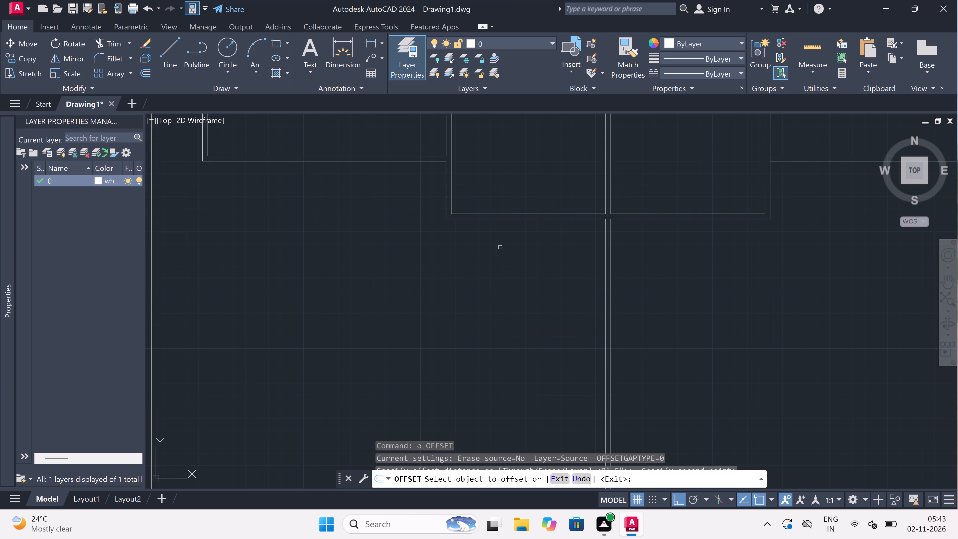
drag(512, 218, 513, 230)
click(510, 273)
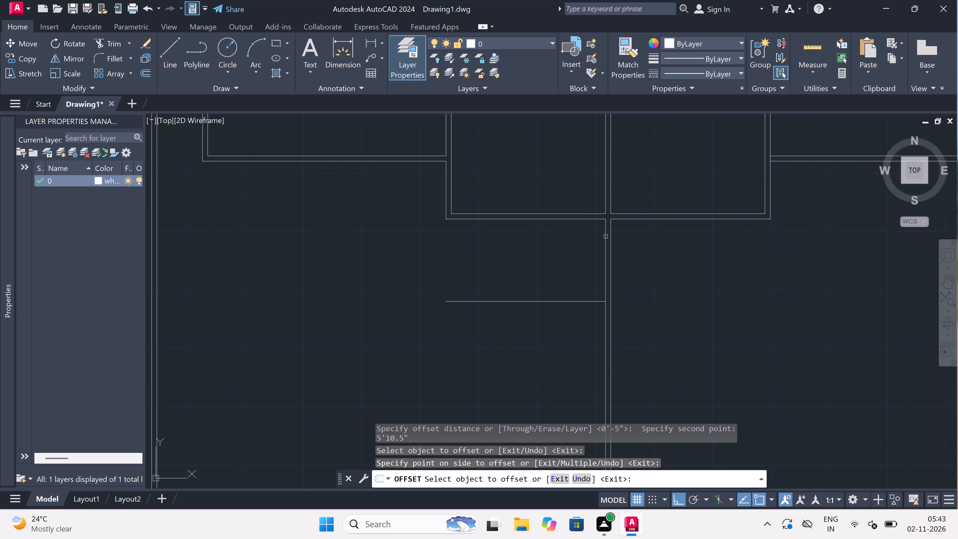
drag(675, 217, 675, 218)
drag(675, 218, 668, 245)
click(658, 281)
key(Escape)
Offset the two new horizontal lines on either side of the central vertical partition 4.5" downward to form wall thickness.
key(space)
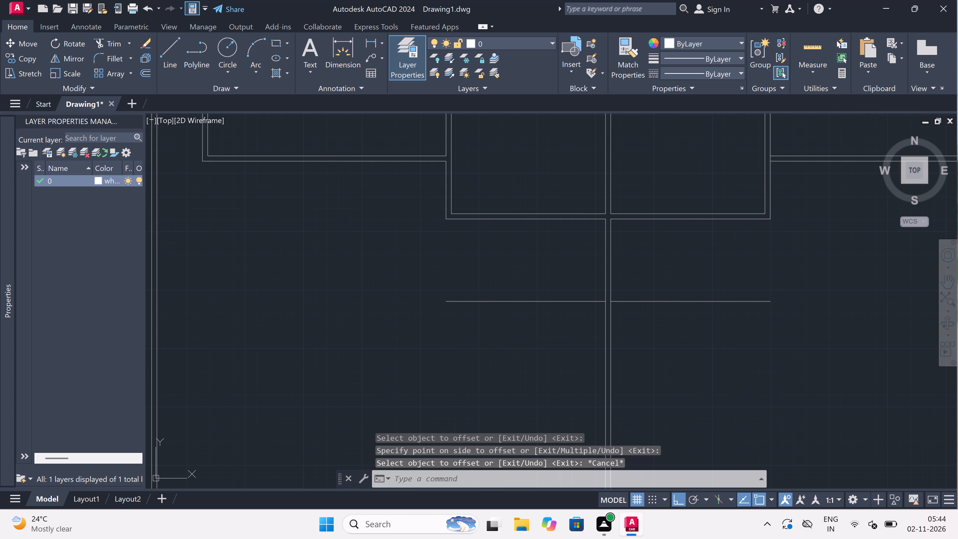
drag(661, 298, 663, 303)
key(4)
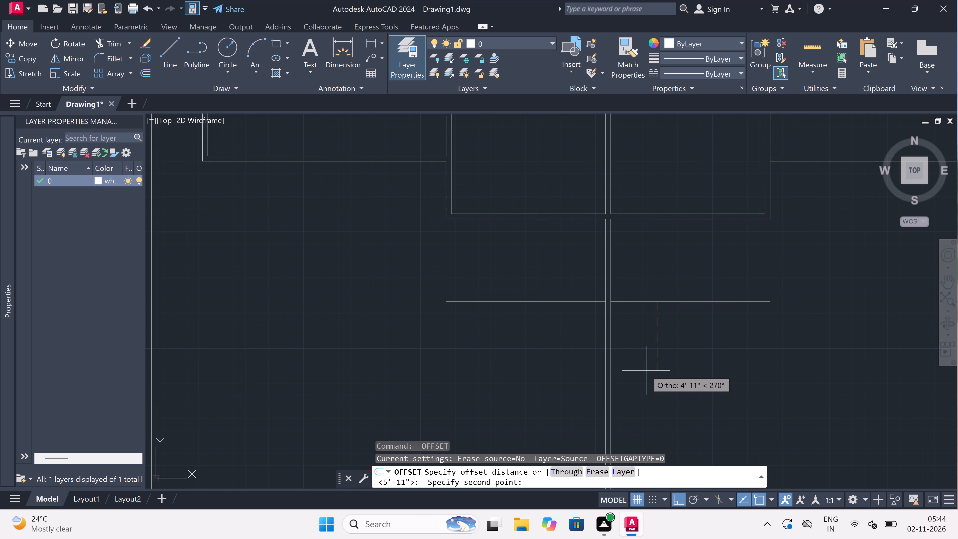
key(period)
key(5)
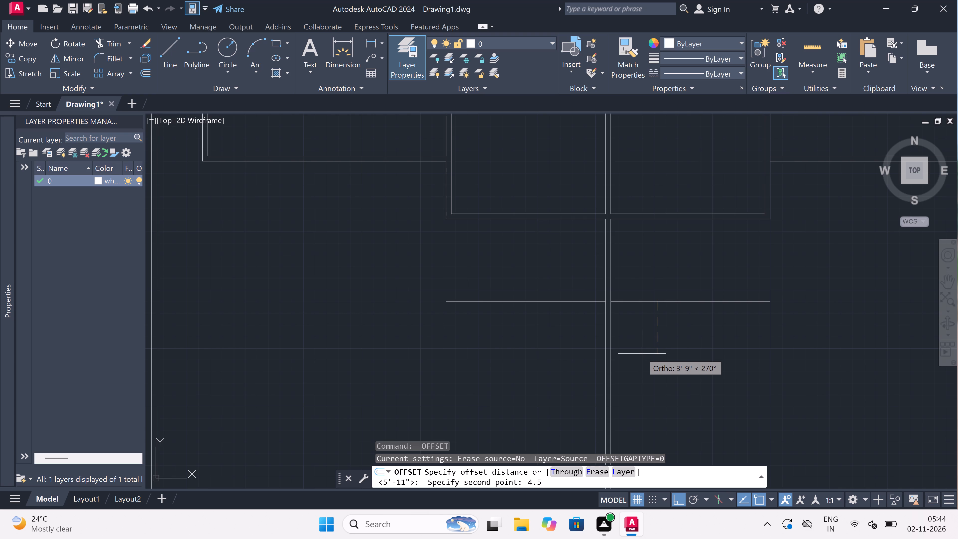
text(")
key(space)
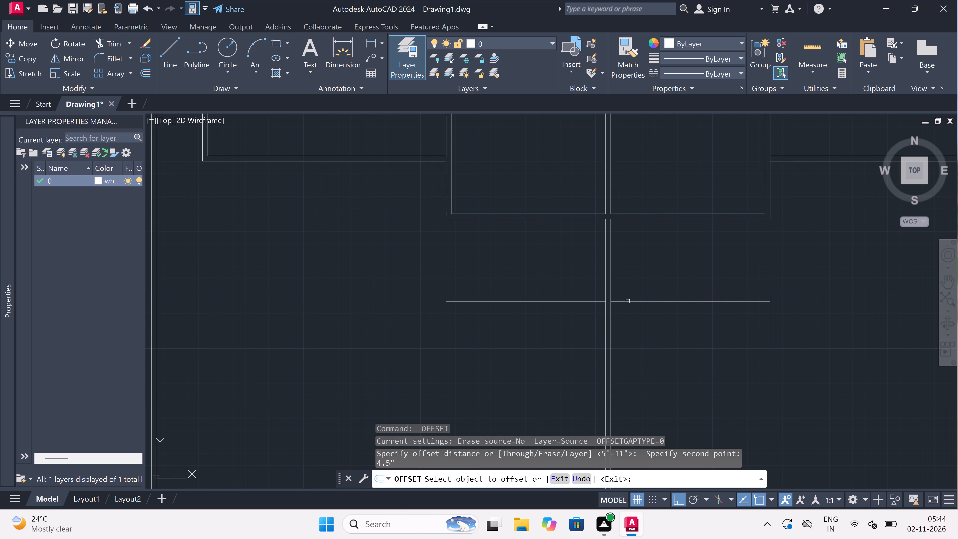
drag(628, 301, 618, 312)
click(603, 321)
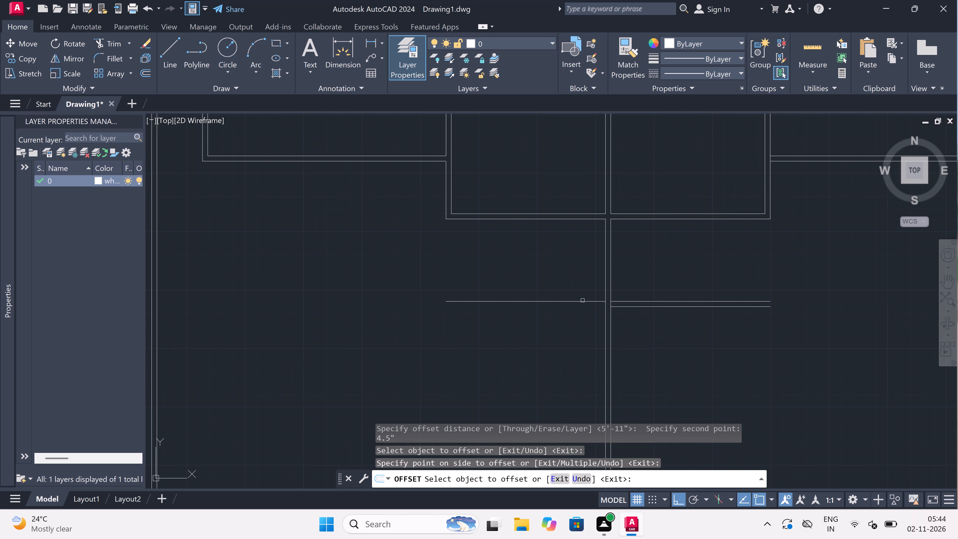
drag(583, 300, 546, 345)
click(533, 359)
key(Escape)
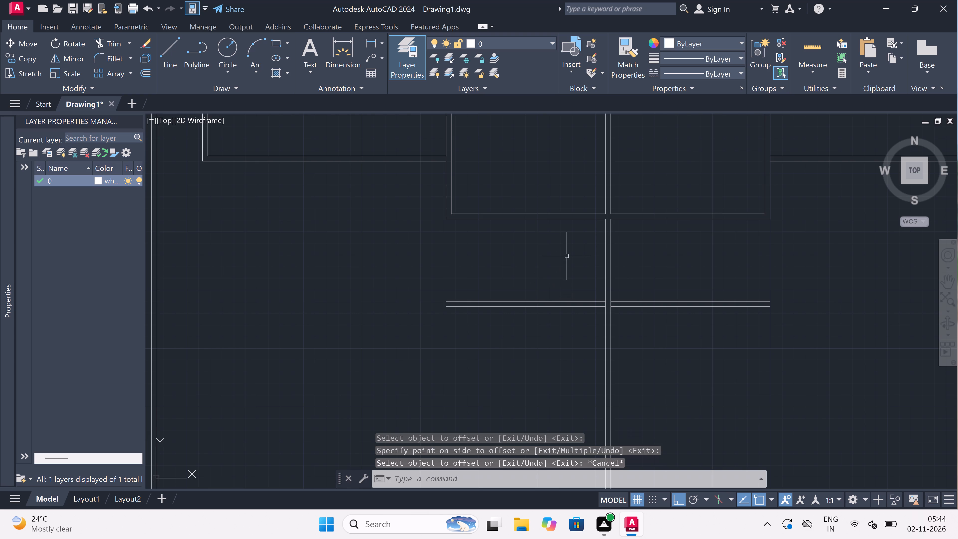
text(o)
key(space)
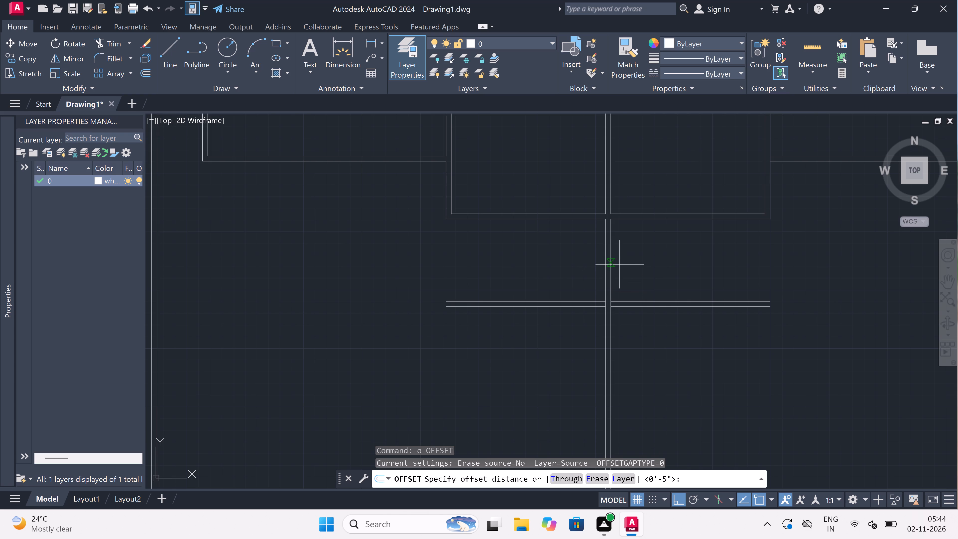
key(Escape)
Erase the pair of new horizontal wall lines on the right side of the central vertical partition.
drag(679, 283, 655, 303)
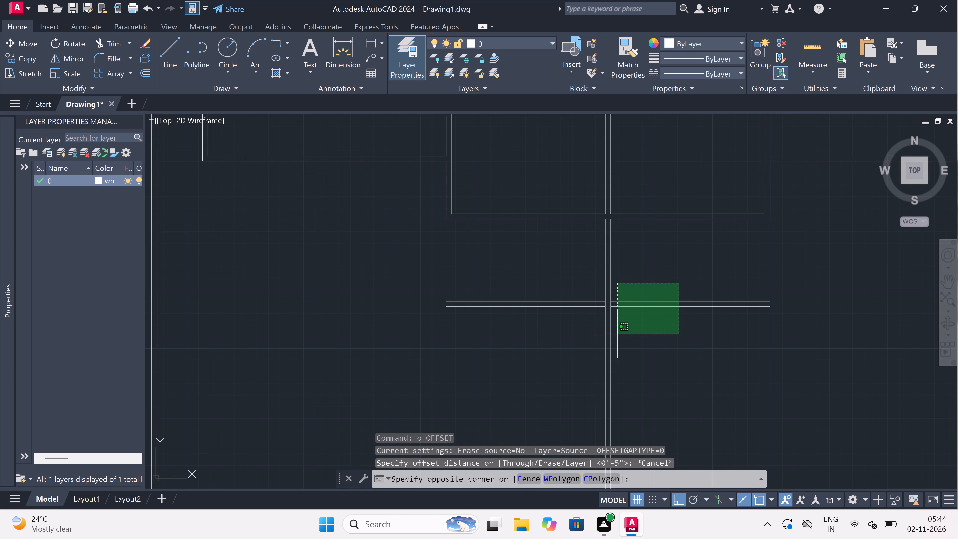
click(630, 328)
key(Delete)
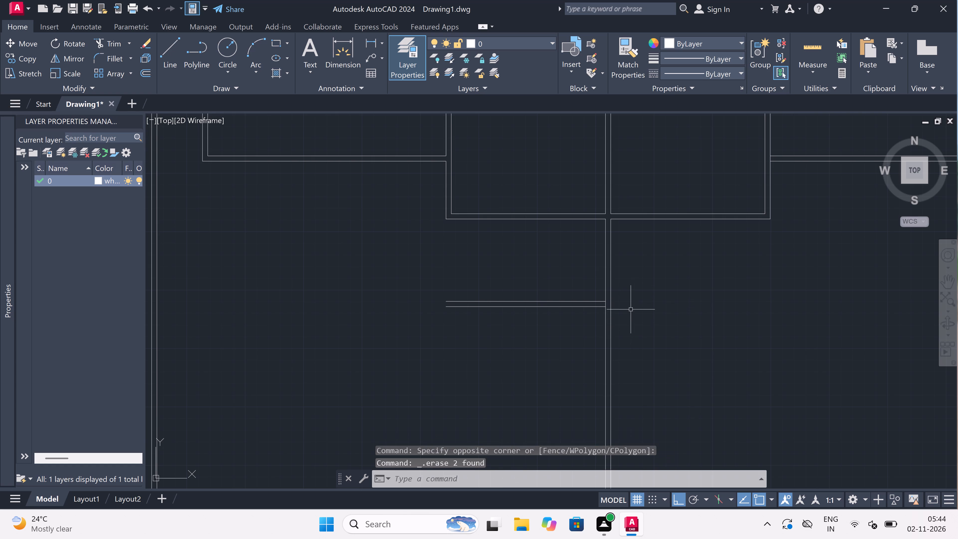
Offset the bottom wall's lower face 4' downward on the right side of the central vertical partition.
key(o)
key(space)
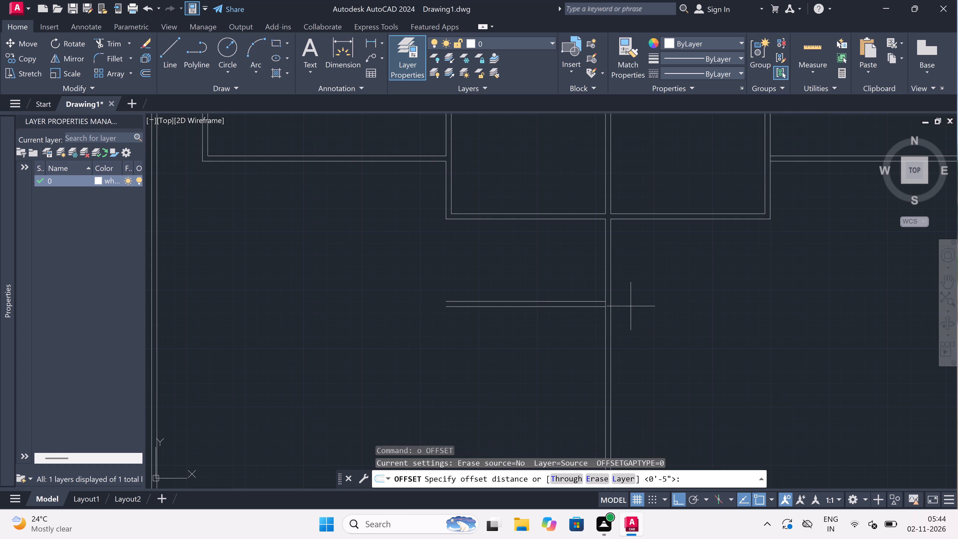
click(662, 218)
key(4)
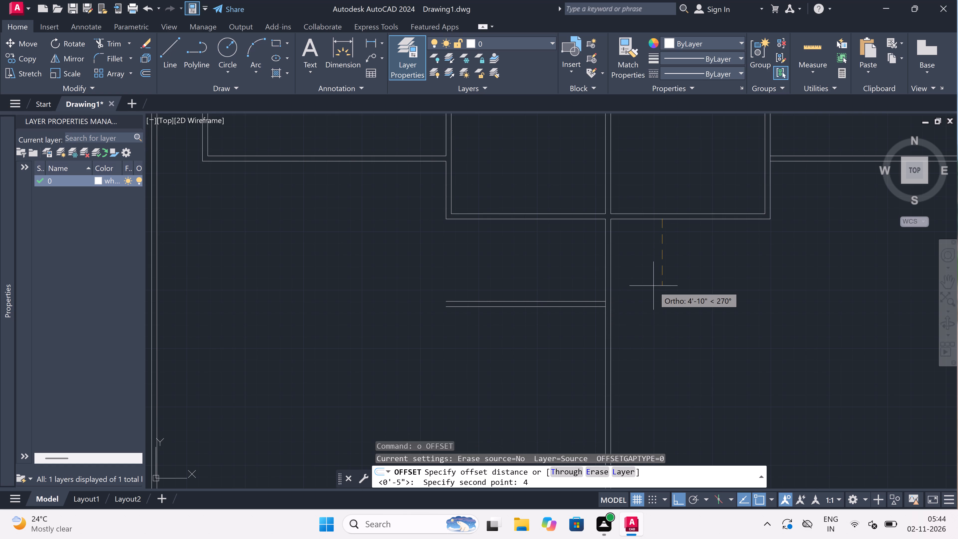
key(apostrophe)
key(space)
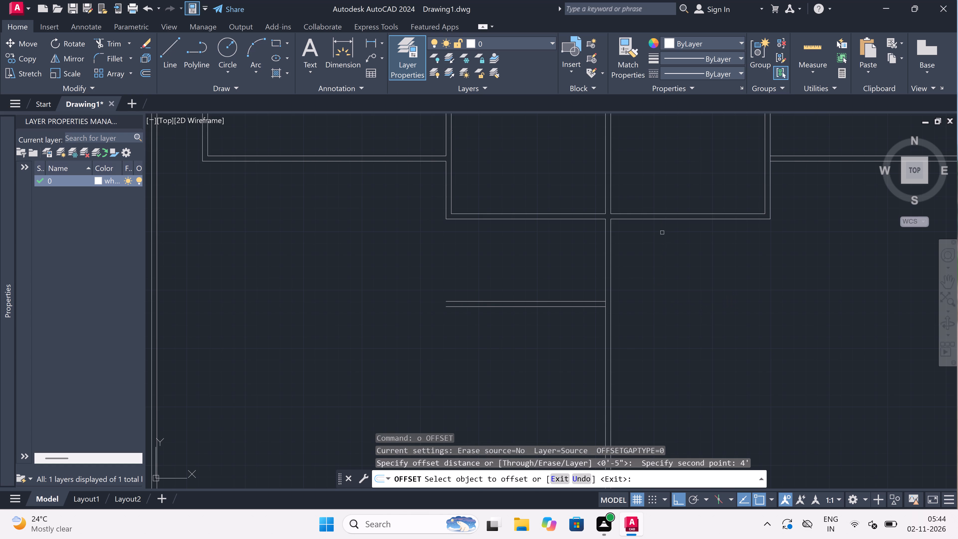
drag(664, 219, 657, 258)
click(654, 277)
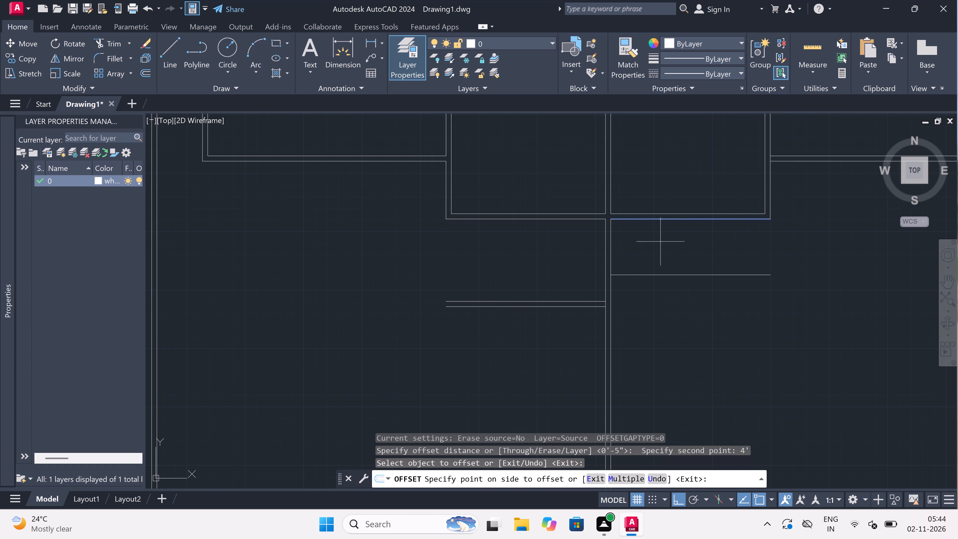
key(Escape)
Offset the new horizontal line right of the central partition 4.5" downward to form its second wall face.
key(space)
click(654, 277)
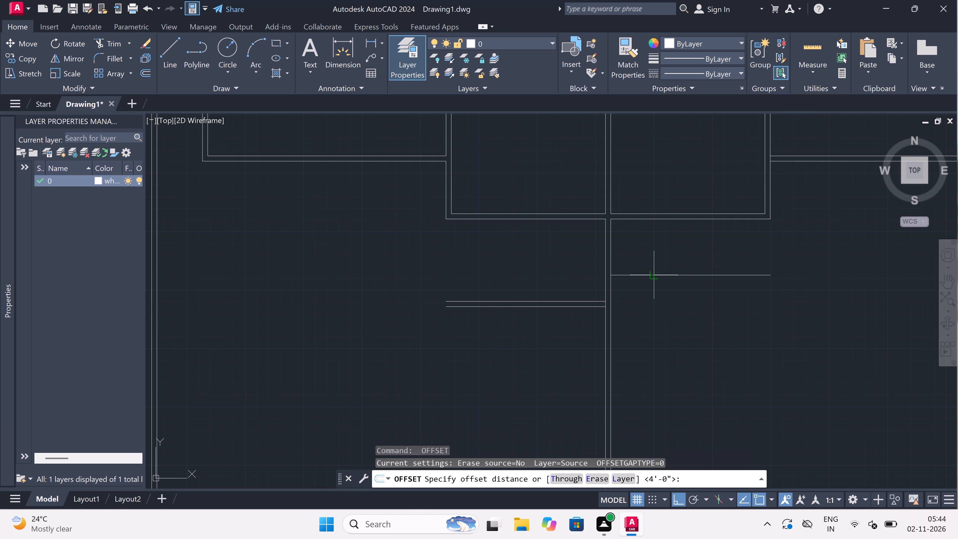
key(4)
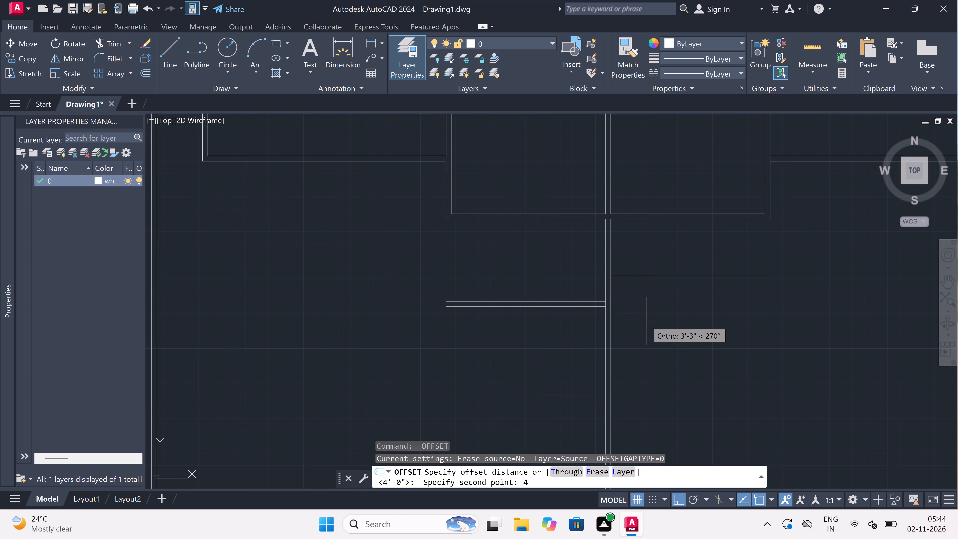
key(period)
key(5)
text(")
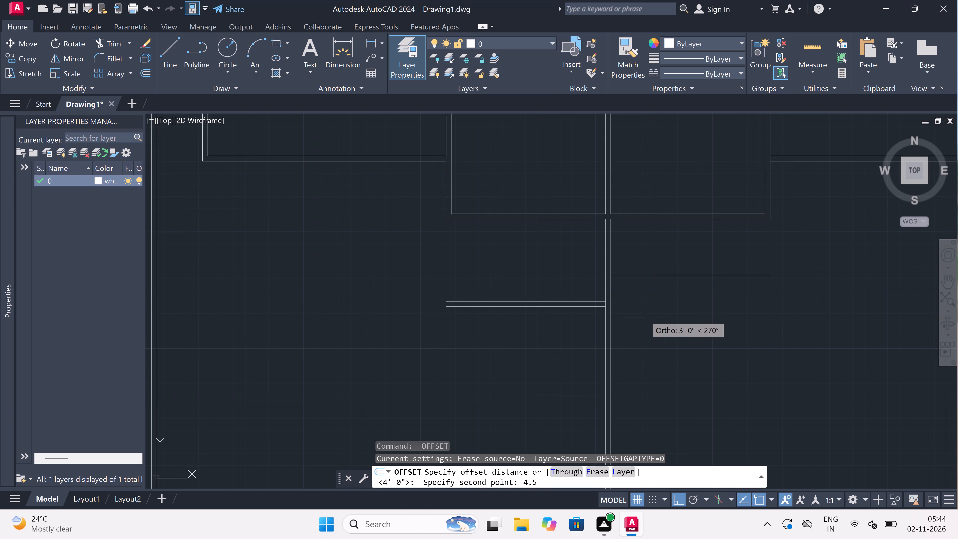
key(space)
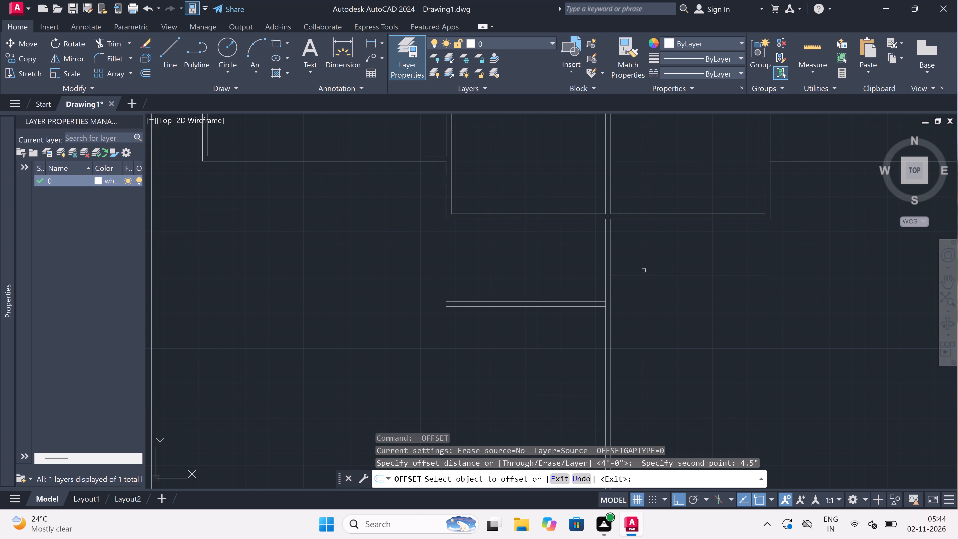
drag(641, 275, 635, 293)
click(630, 307)
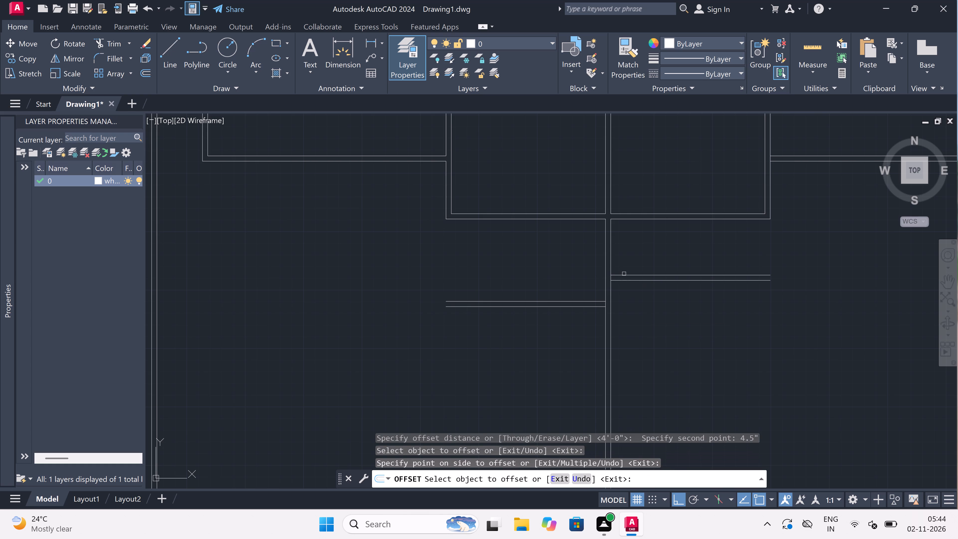
key(Escape)
Trim the central vertical partition's faces between the lines of the two new horizontal walls to open both junctions.
text(tr)
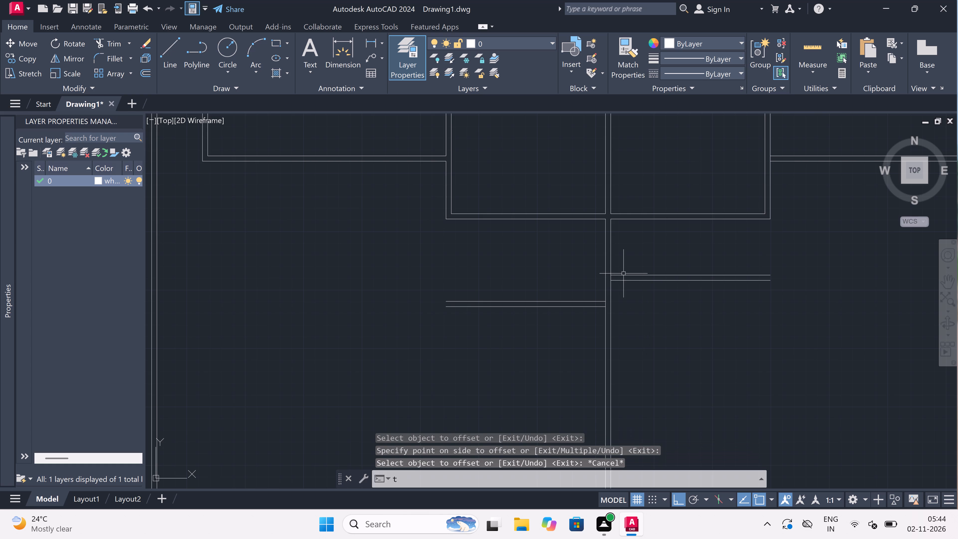
key(space)
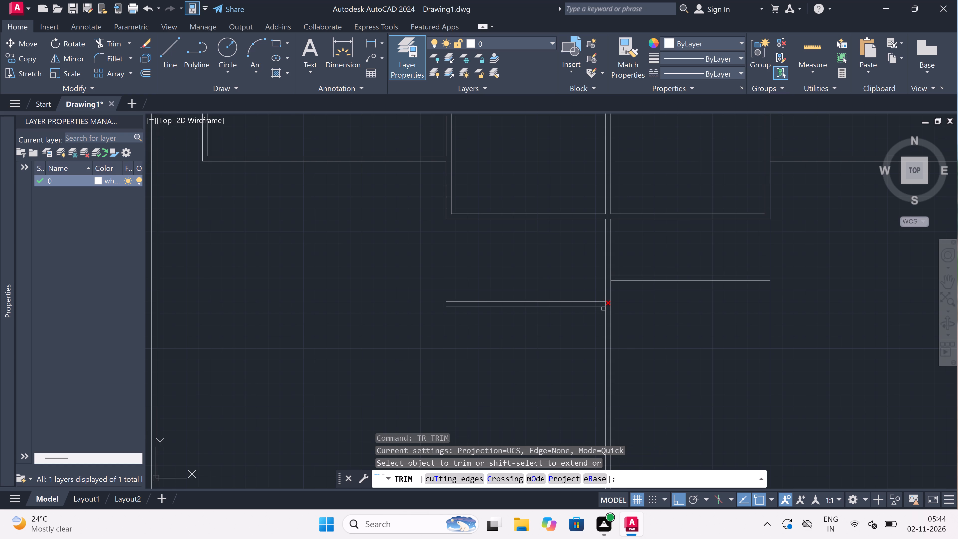
scroll(607, 307, up, 3)
click(596, 296)
click(602, 295)
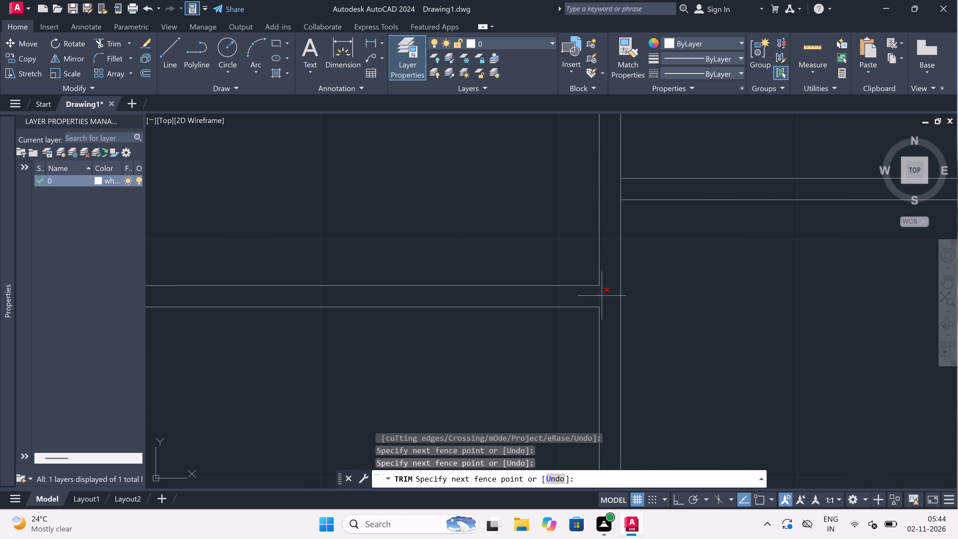
scroll(602, 295, down, 3)
scroll(606, 261, up, 1)
scroll(606, 283, up, 2)
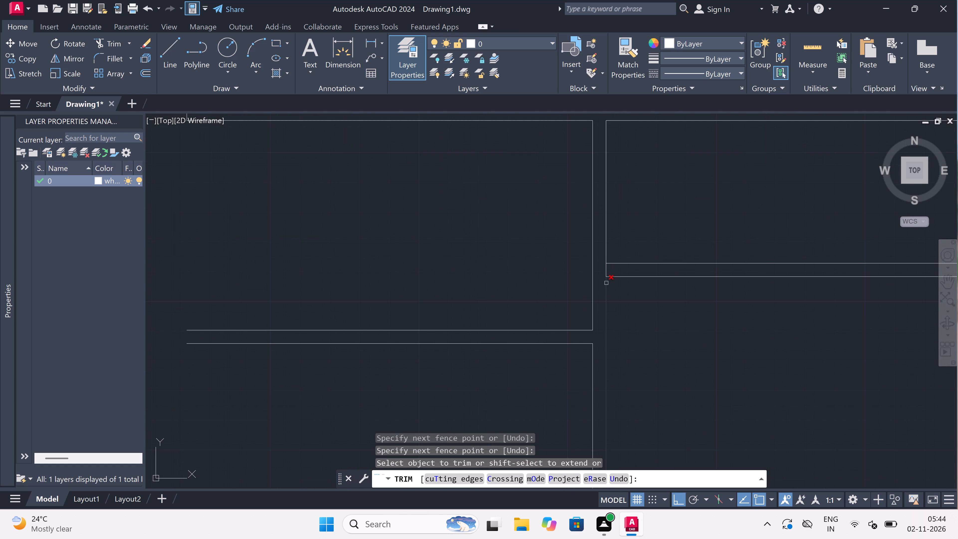
click(607, 264)
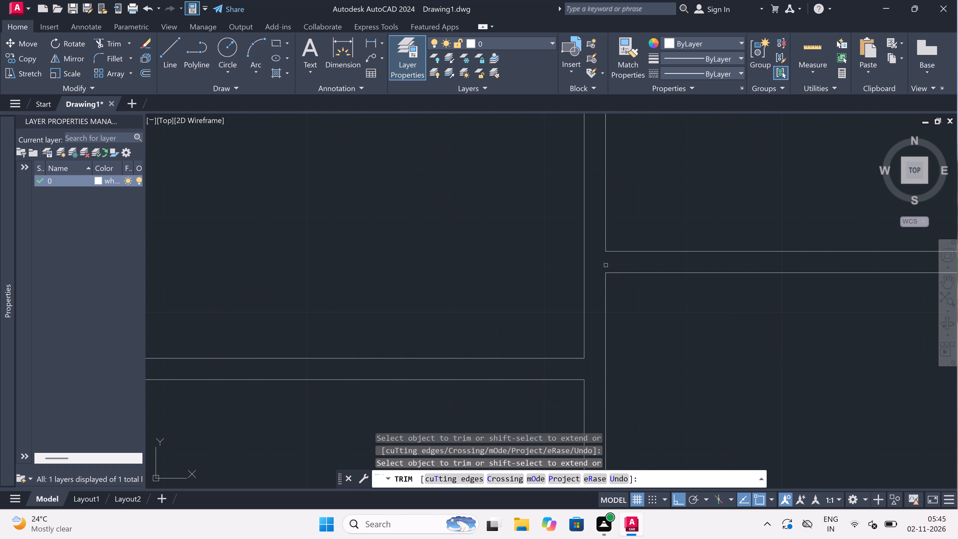
key(Escape)
Offset the central partition's two faces 9' outward, one to each side, between the bottom wall and the new horizontal walls.
scroll(606, 265, down, 4)
scroll(598, 258, up, 2)
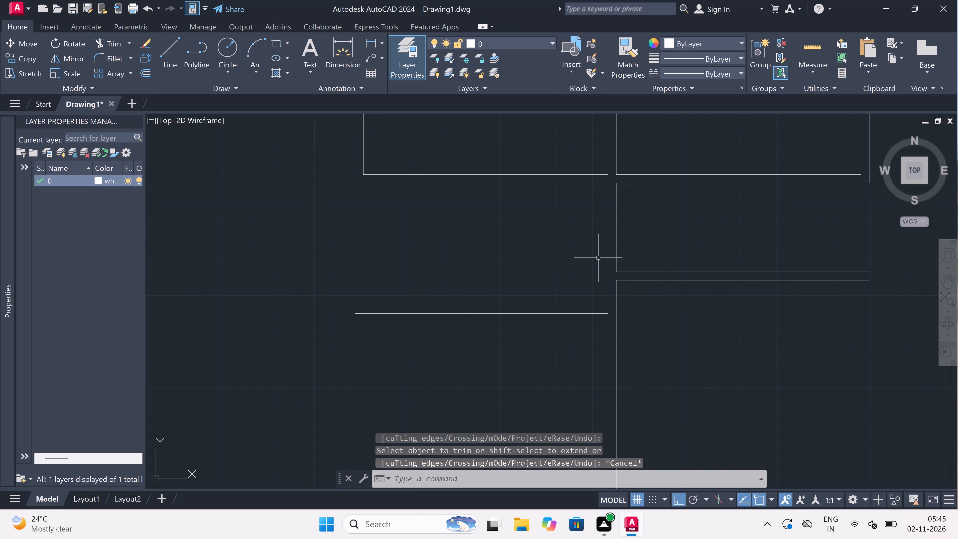
key(o)
key(space)
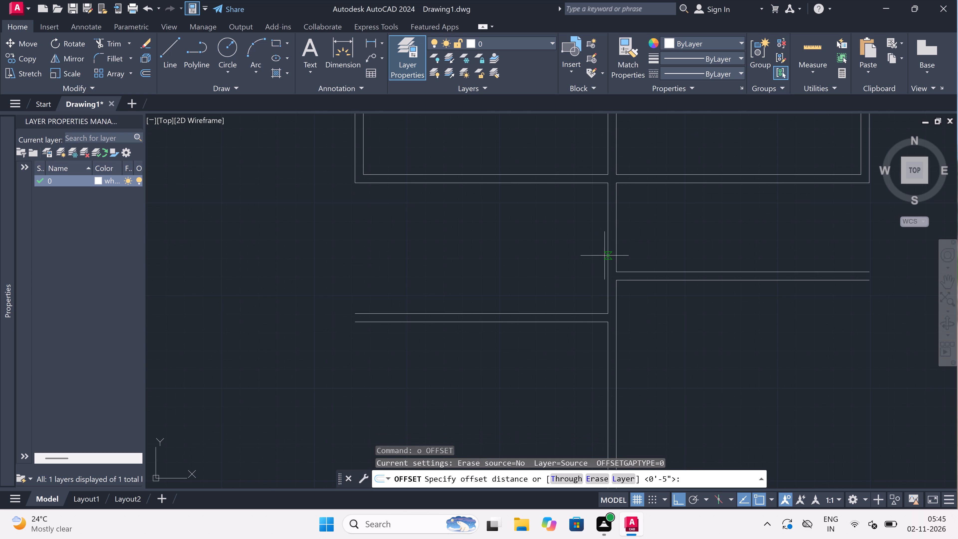
click(605, 255)
key(9)
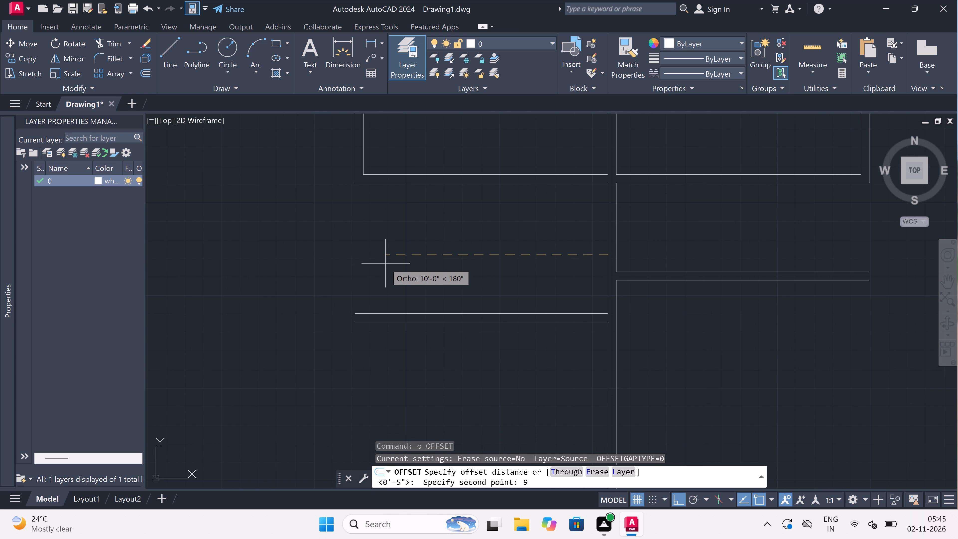
key(apostrophe)
key(space)
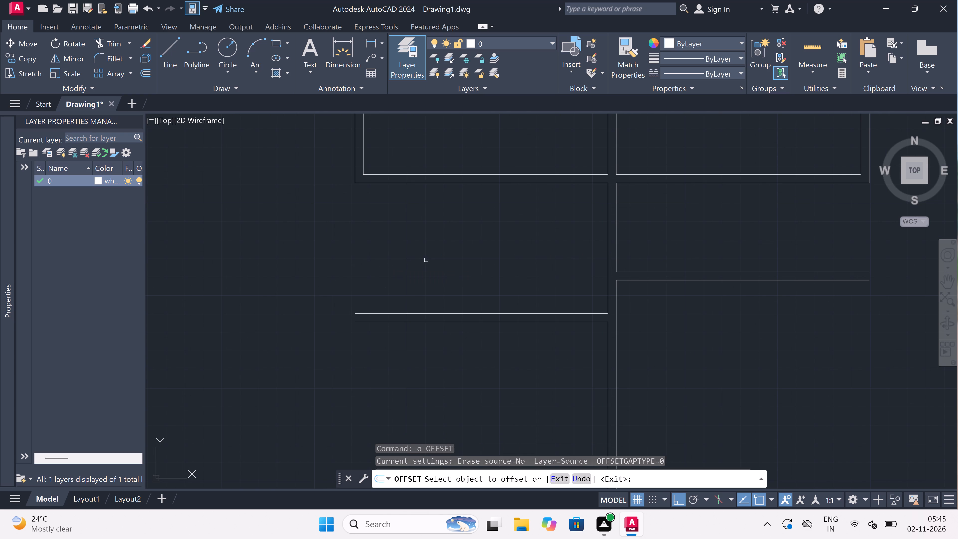
drag(607, 231, 588, 231)
click(489, 232)
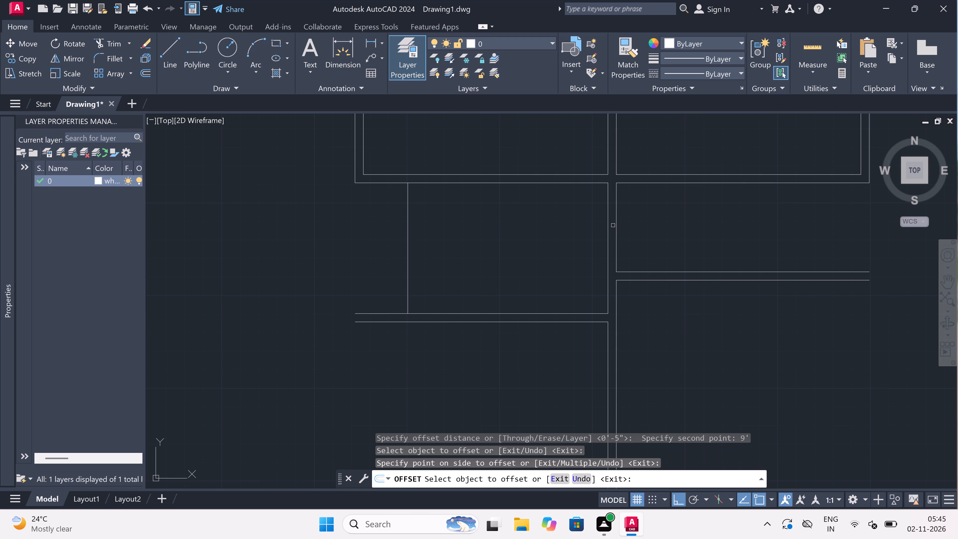
drag(616, 223, 636, 223)
click(760, 227)
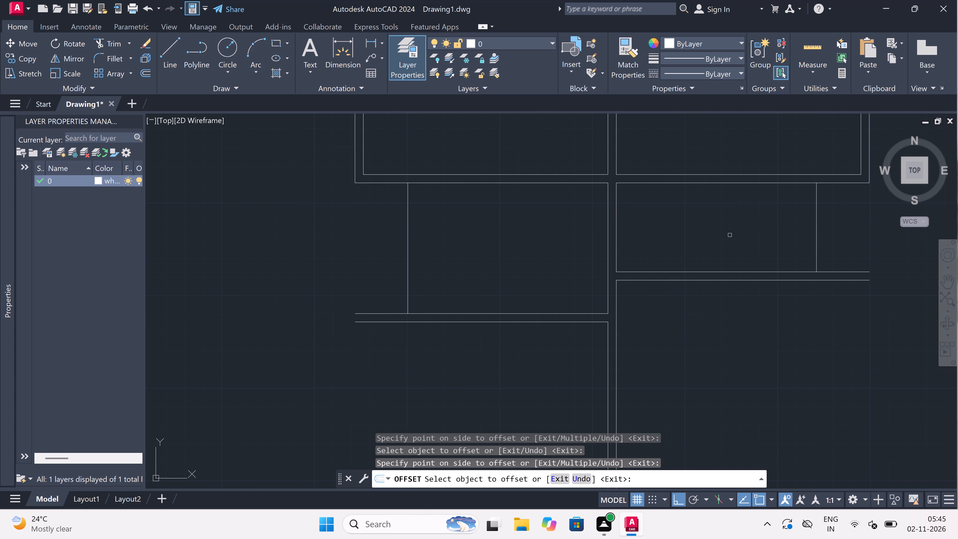
key(Escape)
Offset the vertical line left of the central partition 4.5" outward to form its second wall face.
key(space)
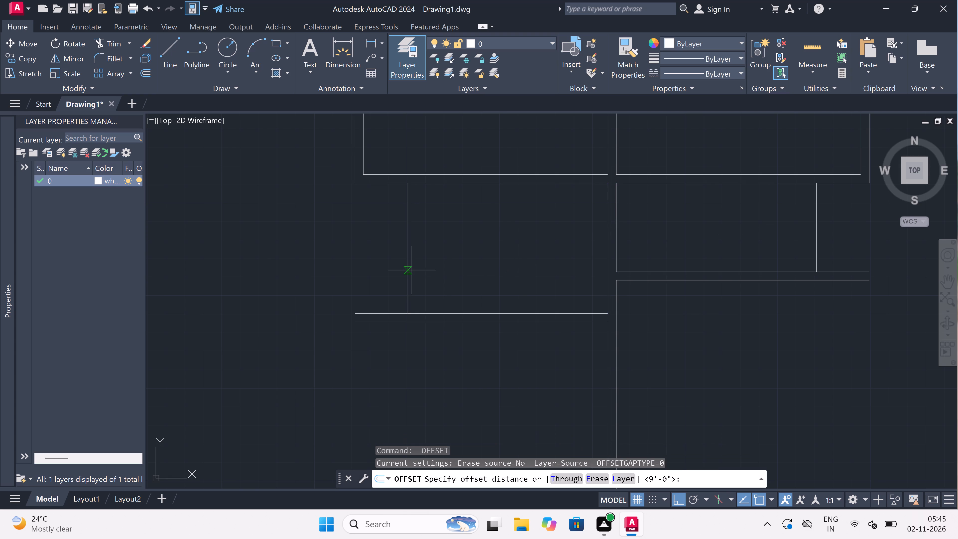
drag(411, 268, 388, 266)
key(4)
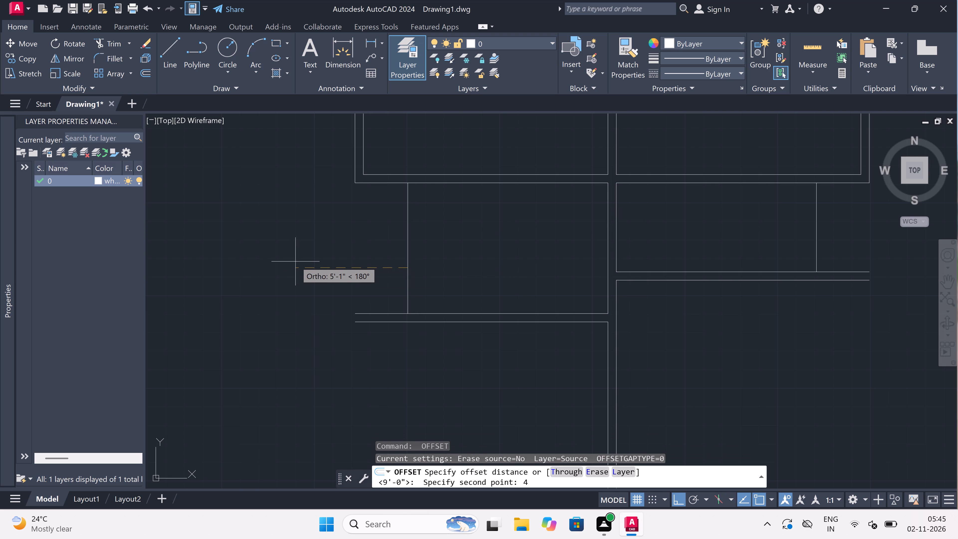
key(period)
key(5)
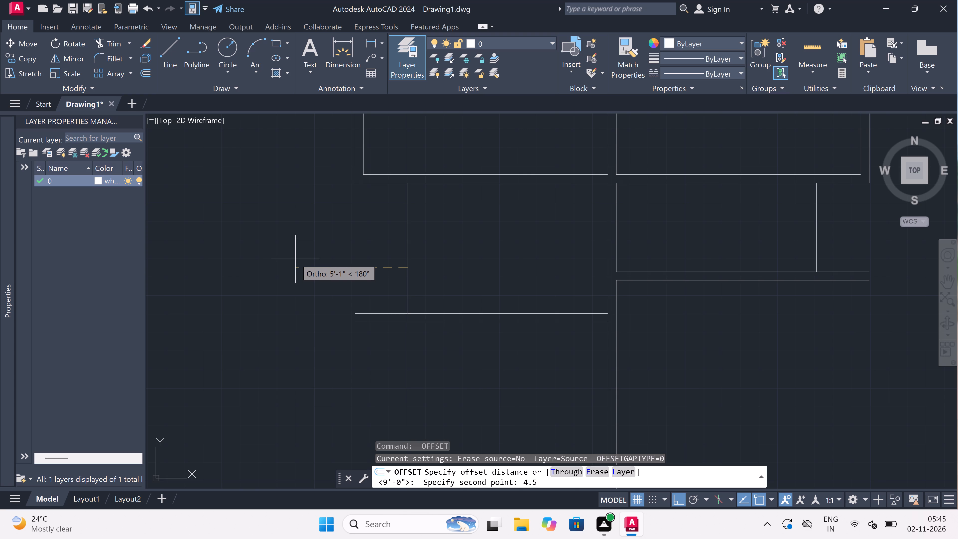
key(shift+quotedbl)
key(space)
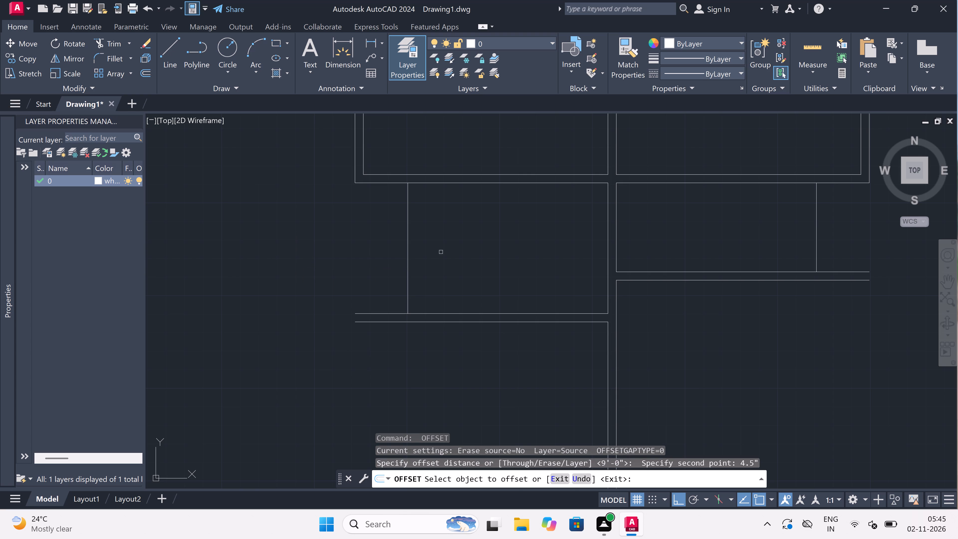
drag(408, 246, 327, 245)
click(320, 245)
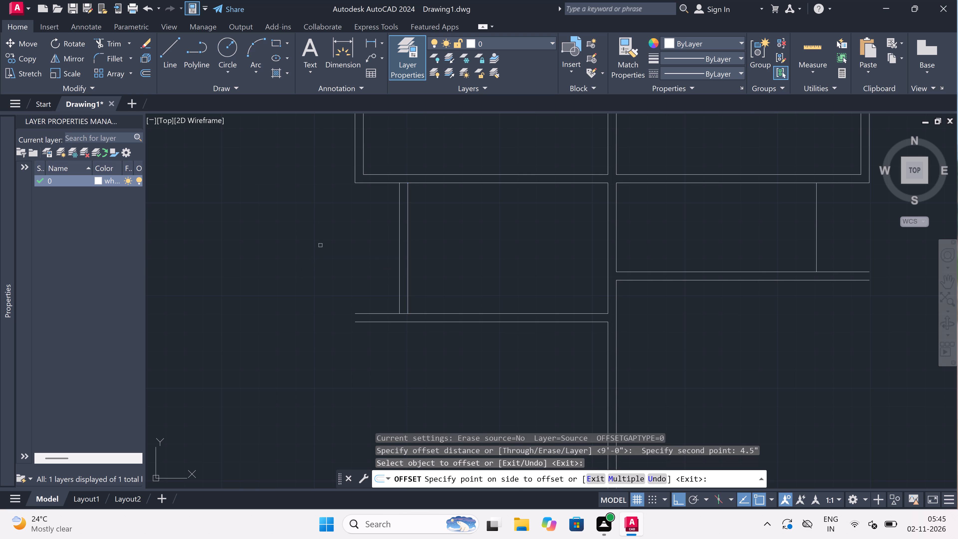
Offset the vertical line right of the central partition 4.5" outward to form its second wall face.
scroll(320, 245, down, 3)
scroll(457, 247, up, 2)
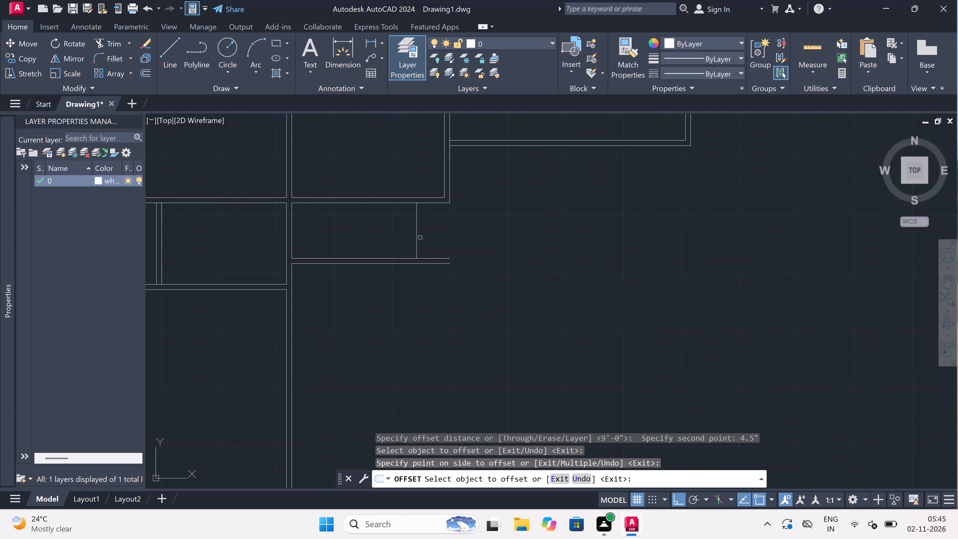
drag(417, 231, 443, 239)
click(520, 257)
scroll(528, 257, down, 4)
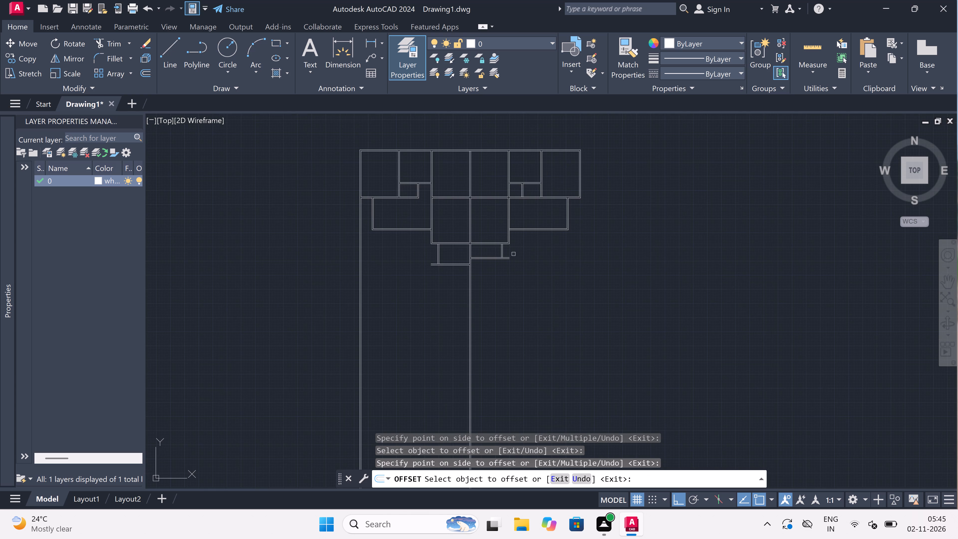
scroll(492, 249, up, 4)
scroll(509, 249, down, 1)
key(Escape)
Extend the outer faces of both new vertical walls down to the lower lines of the horizontal walls.
key(e)
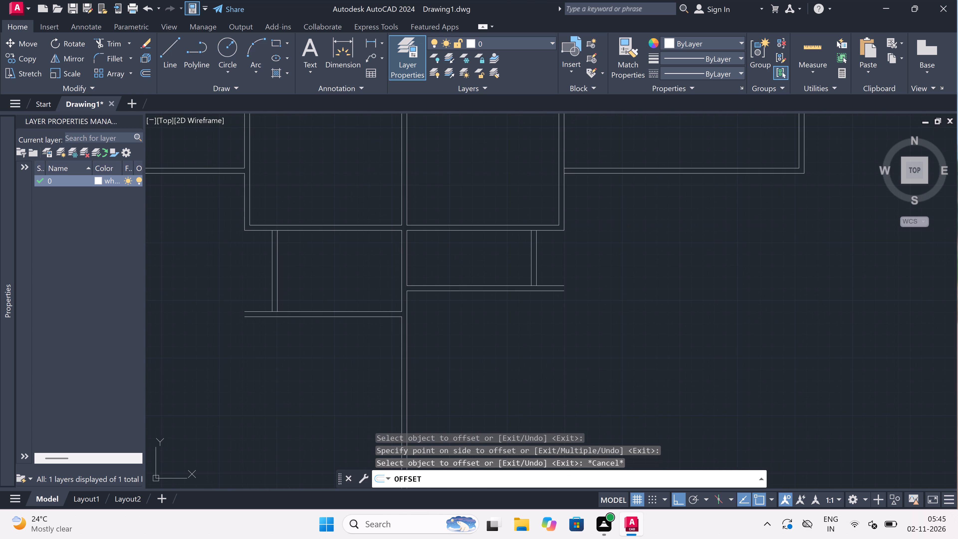
key(x)
key(space)
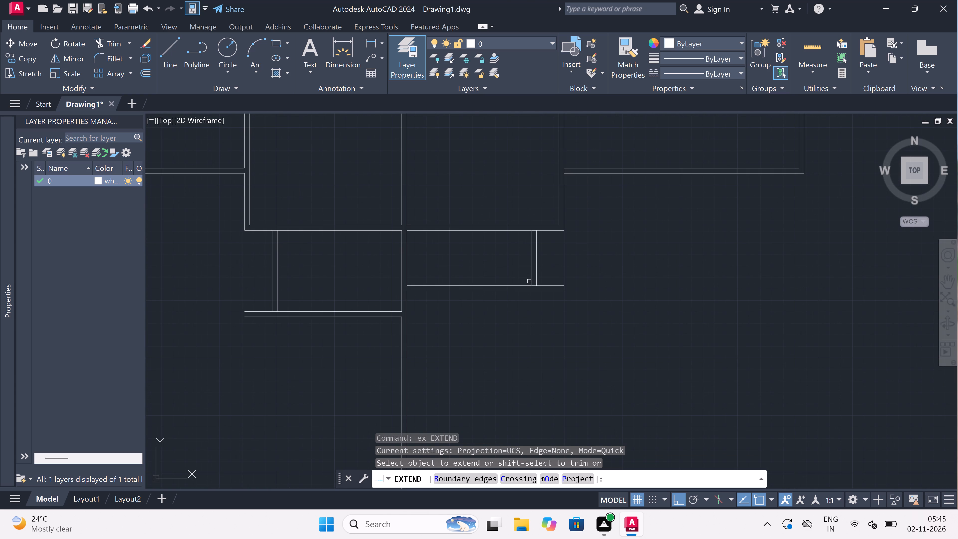
click(536, 276)
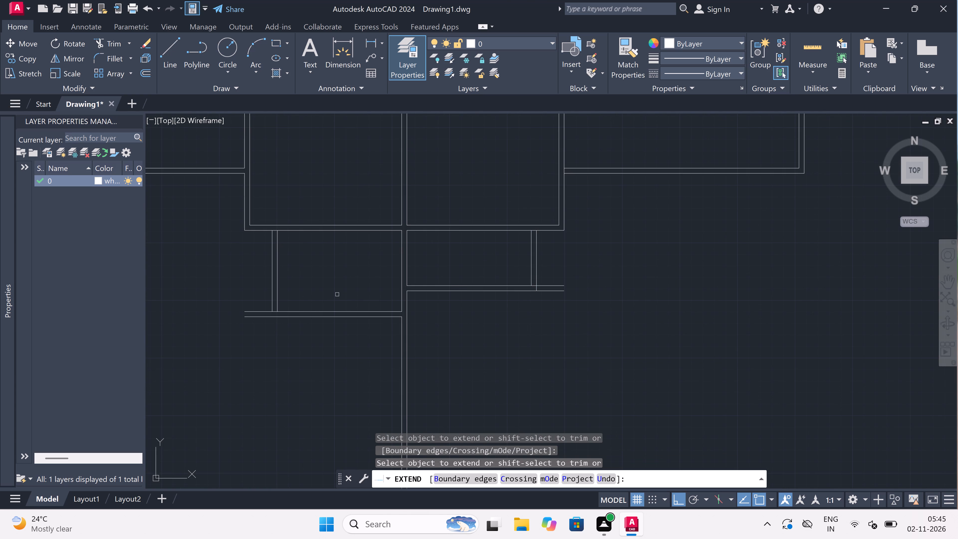
click(271, 271)
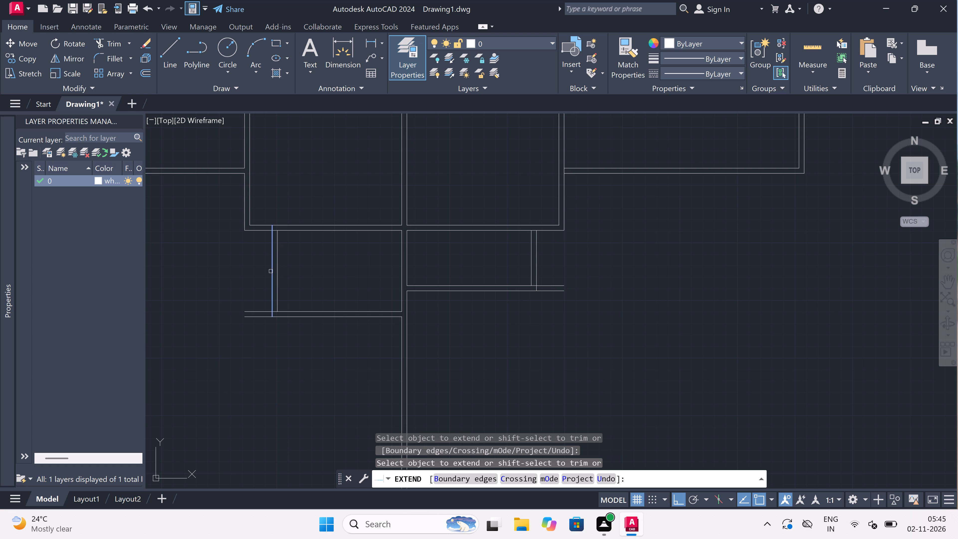
key(Escape)
Trim the left small room's overhanging wall ends and corner stub, and open its vertical wall's junction with the wall above.
text(tr)
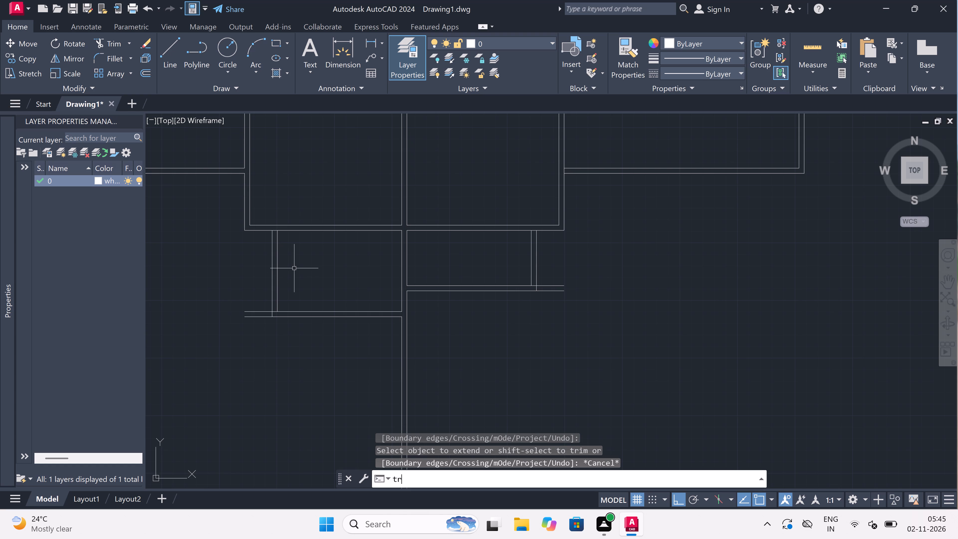
key(space)
drag(261, 299, 261, 307)
click(254, 344)
scroll(266, 316, up, 2)
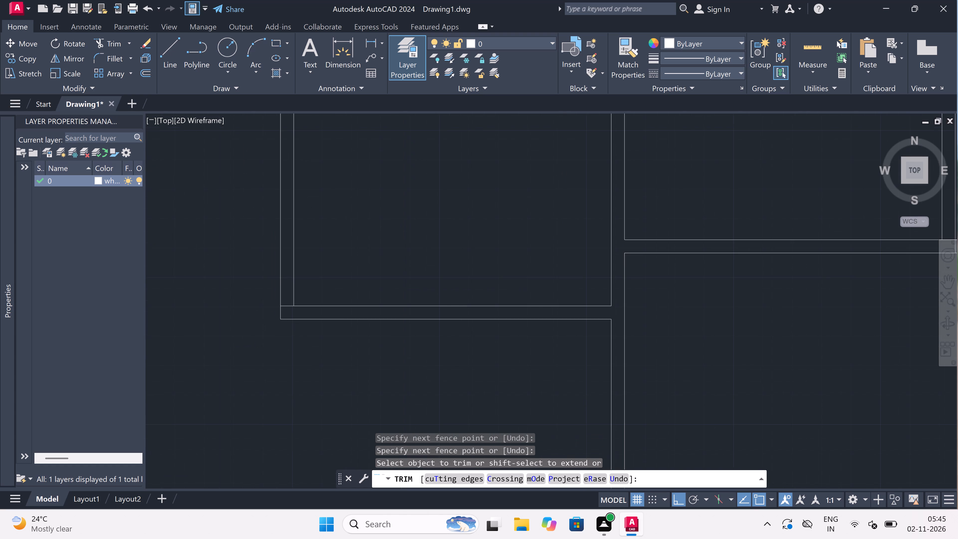
scroll(283, 305, up, 1)
click(285, 306)
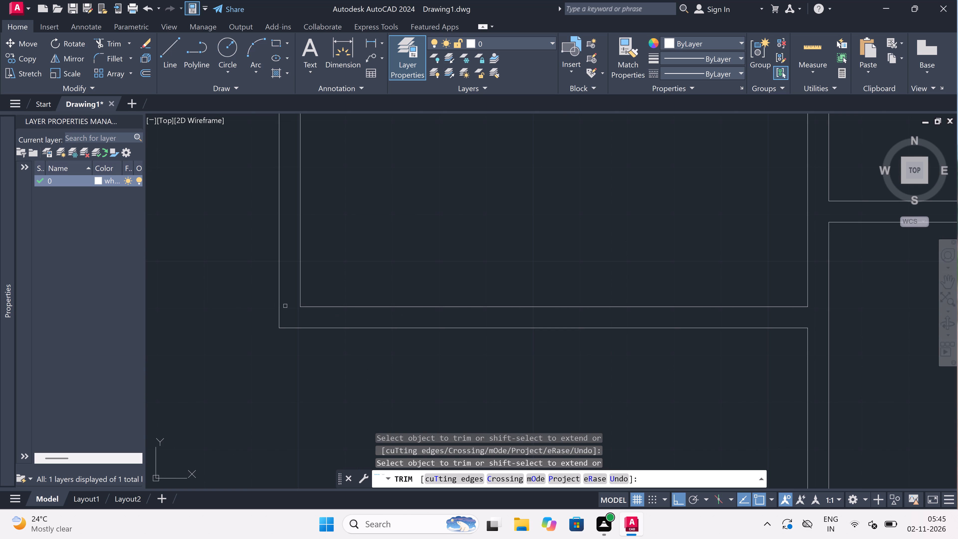
scroll(285, 306, down, 3)
scroll(281, 231, up, 3)
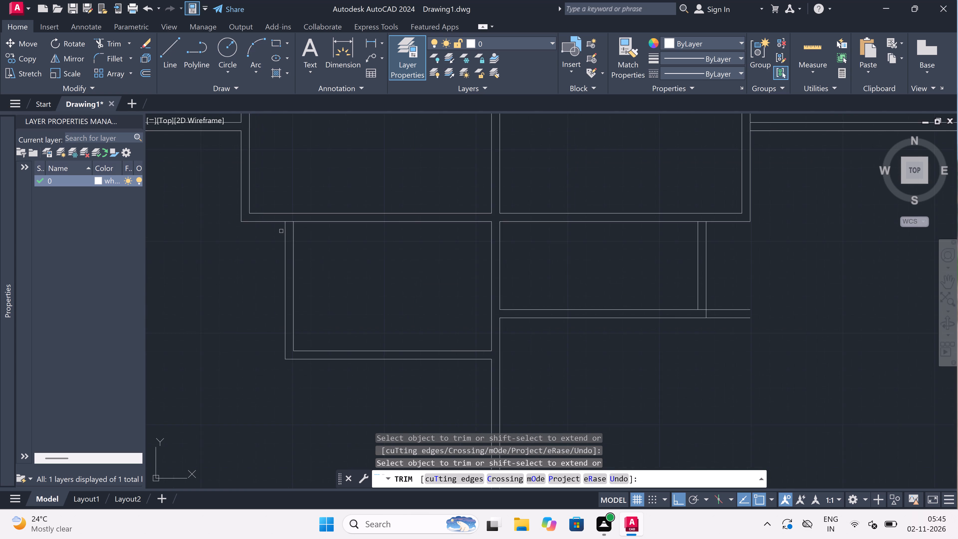
click(298, 209)
click(302, 201)
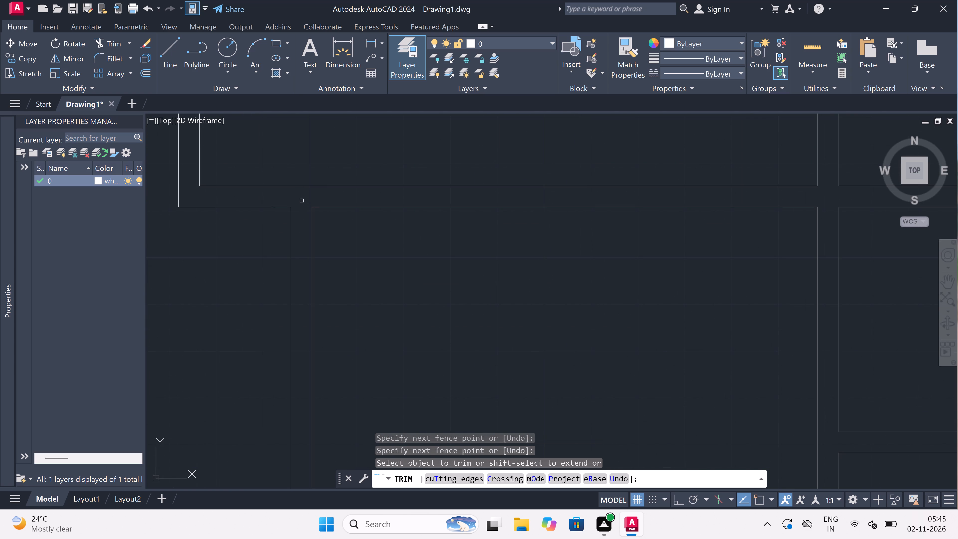
Trim the right small room's vertical wall junctions open at top and bottom, and remove the horizontal wall's overhanging ends.
scroll(302, 201, down, 4)
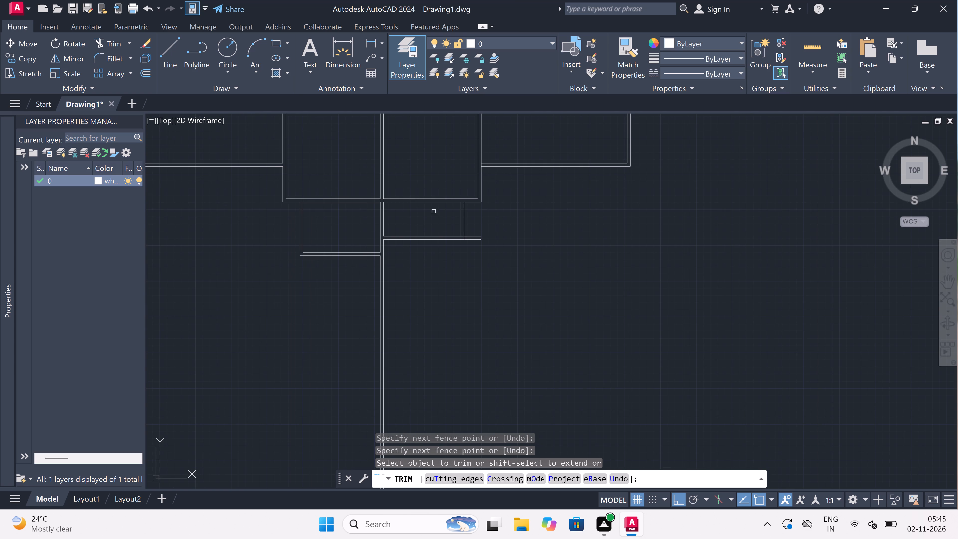
scroll(474, 202, up, 2)
scroll(443, 197, up, 2)
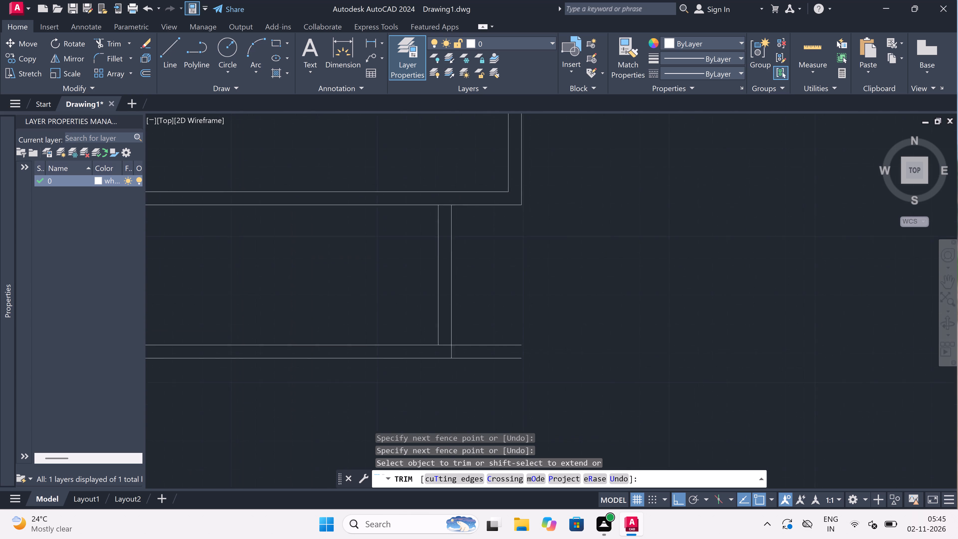
click(451, 202)
scroll(450, 202, down, 3)
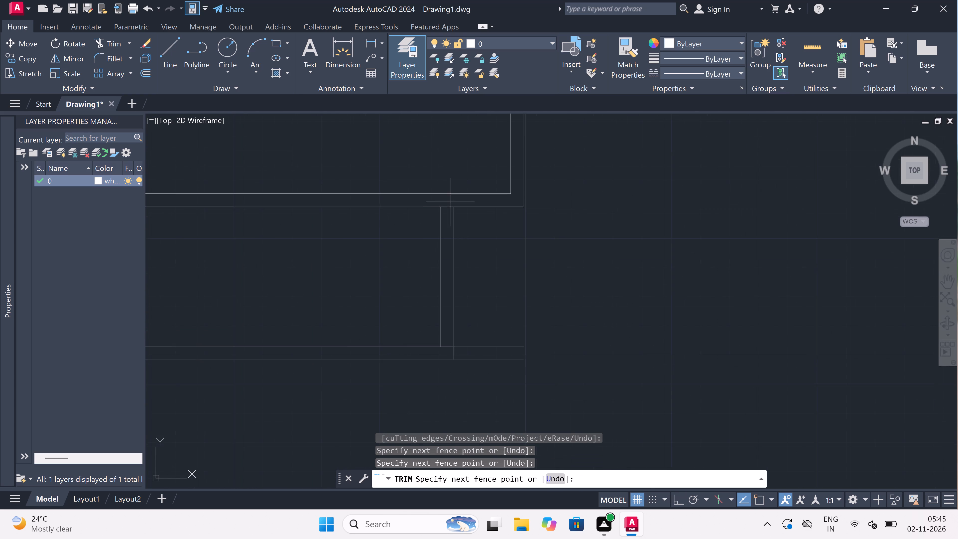
scroll(448, 260, up, 3)
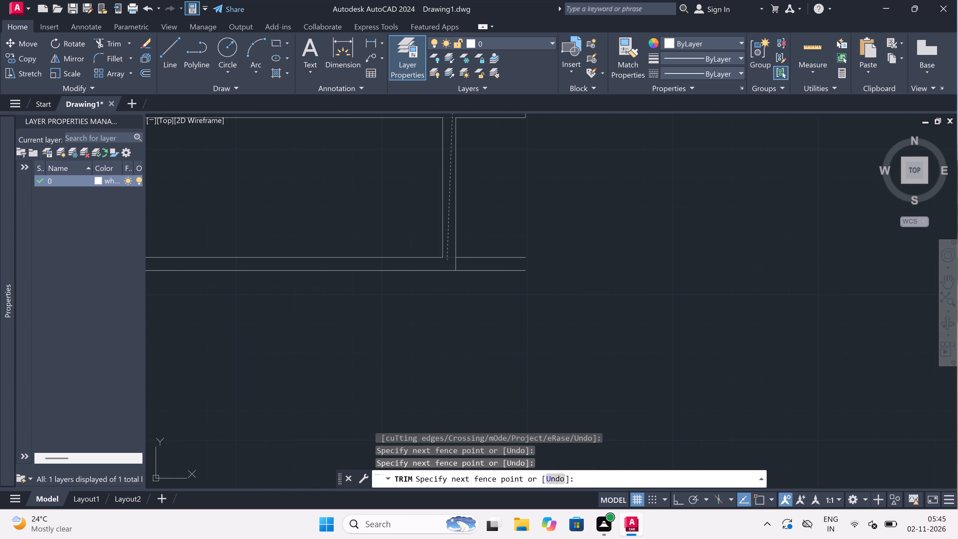
click(449, 257)
click(516, 236)
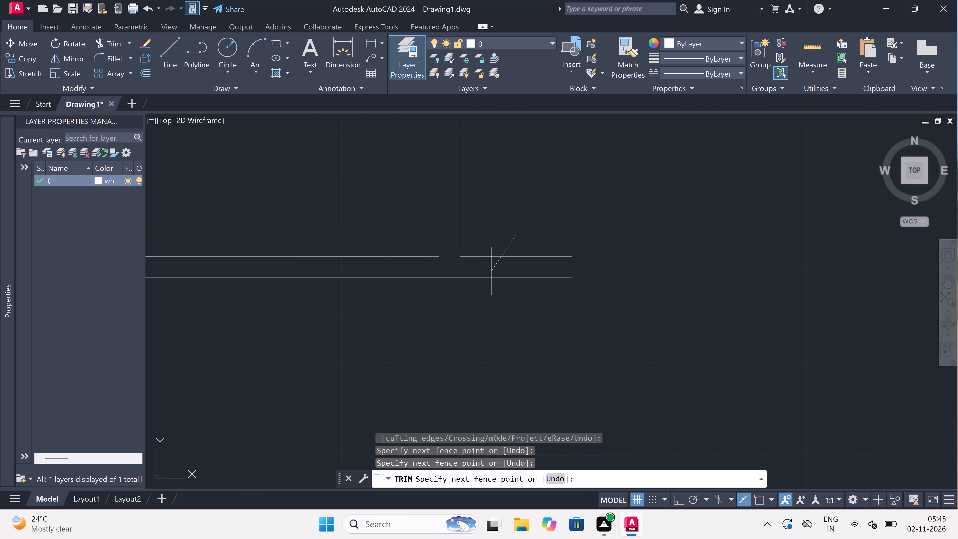
click(481, 301)
scroll(533, 276, down, 8)
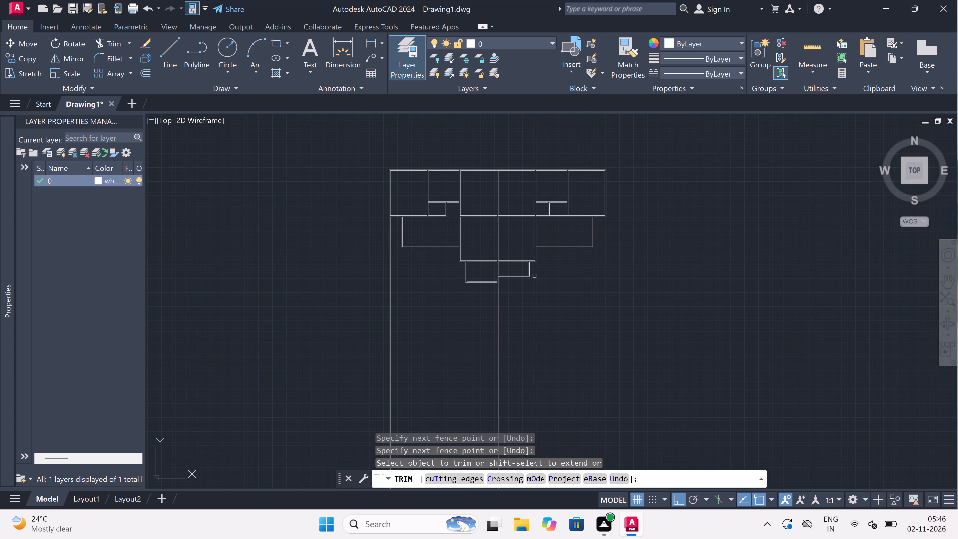
key(Escape)
Draw the outer wall line from the left wing's lower-left corner down and across to the left small room's lower-left corner.
scroll(546, 265, up, 3)
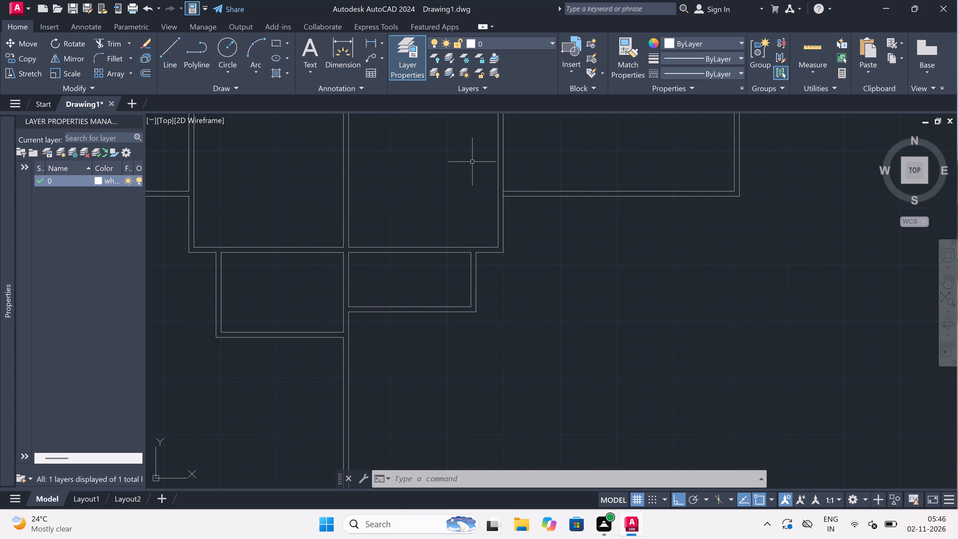
scroll(472, 161, down, 4)
scroll(426, 186, down, 3)
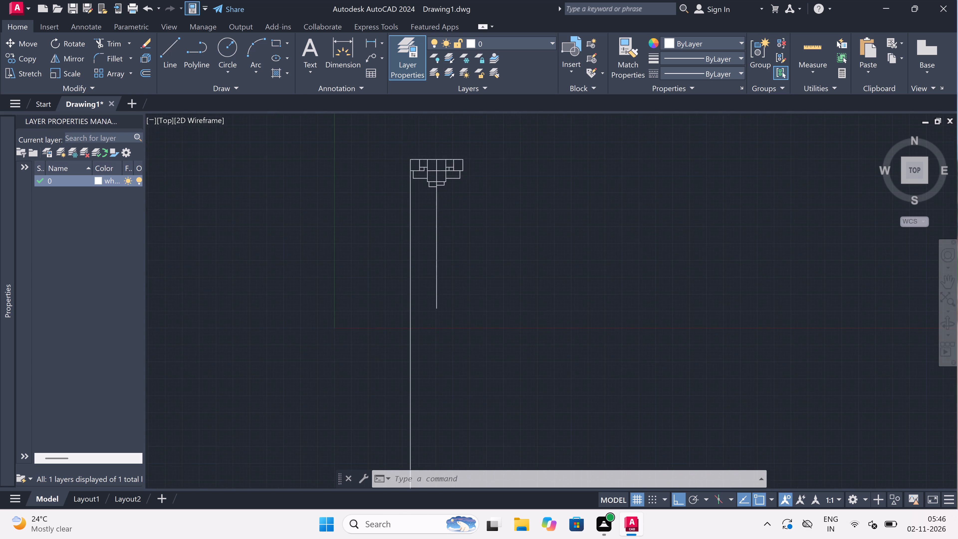
scroll(416, 179, up, 7)
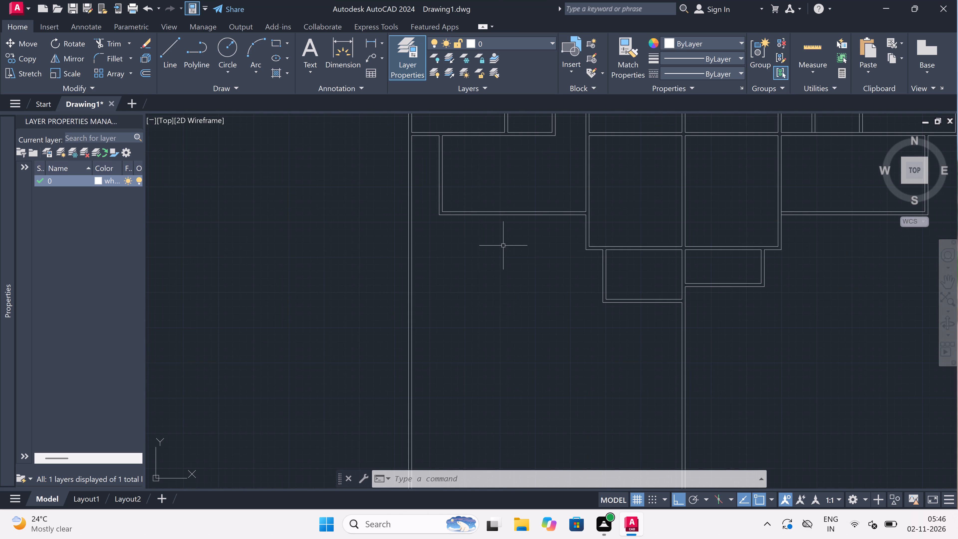
key(l)
key(space)
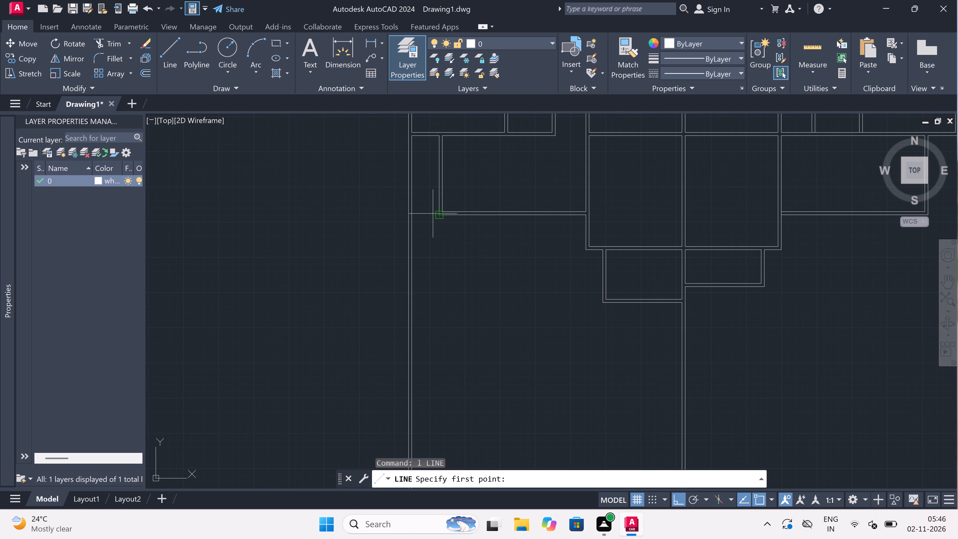
click(438, 216)
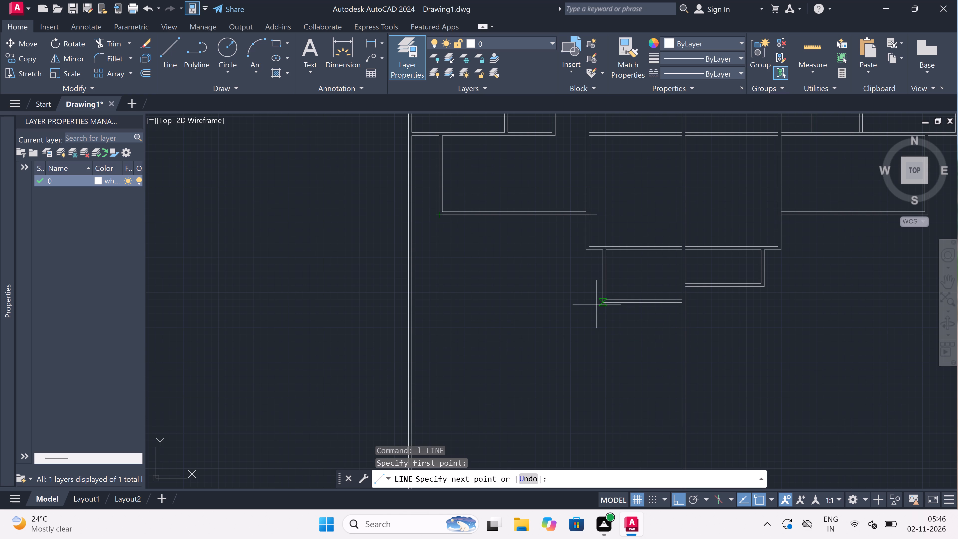
click(435, 302)
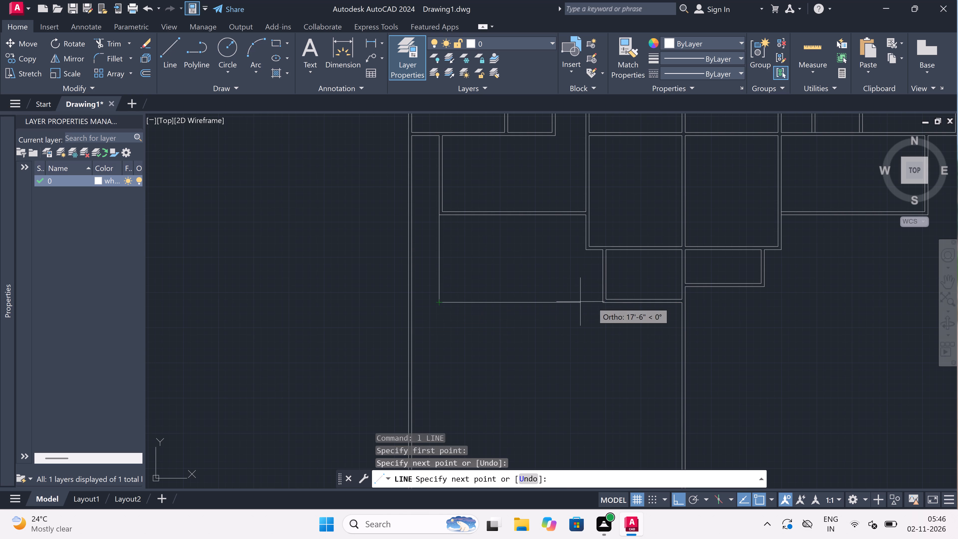
click(600, 302)
Continue the line 4.5" upward and back to the new vertical line to form the horizontal wall's inner face.
scroll(600, 302, up, 4)
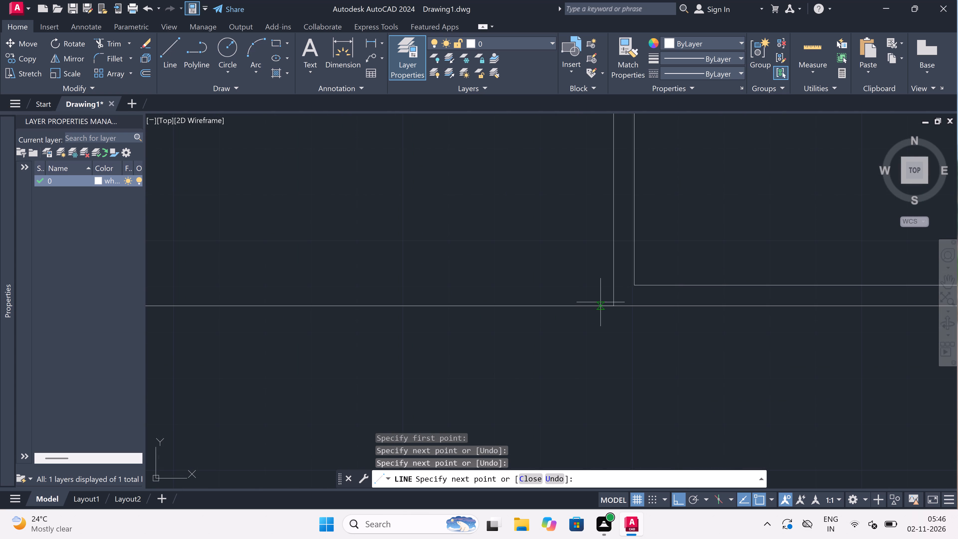
text(4.5")
key(space)
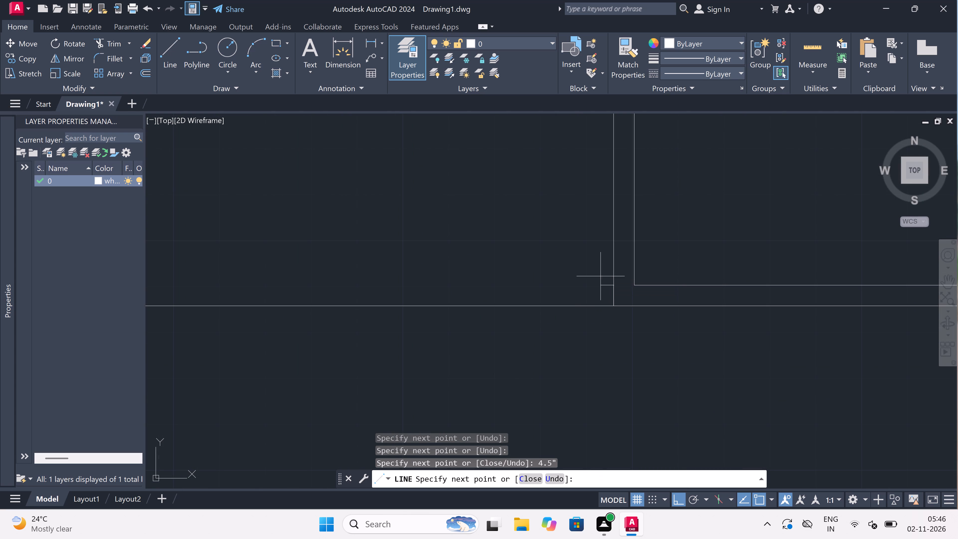
scroll(596, 271, down, 4)
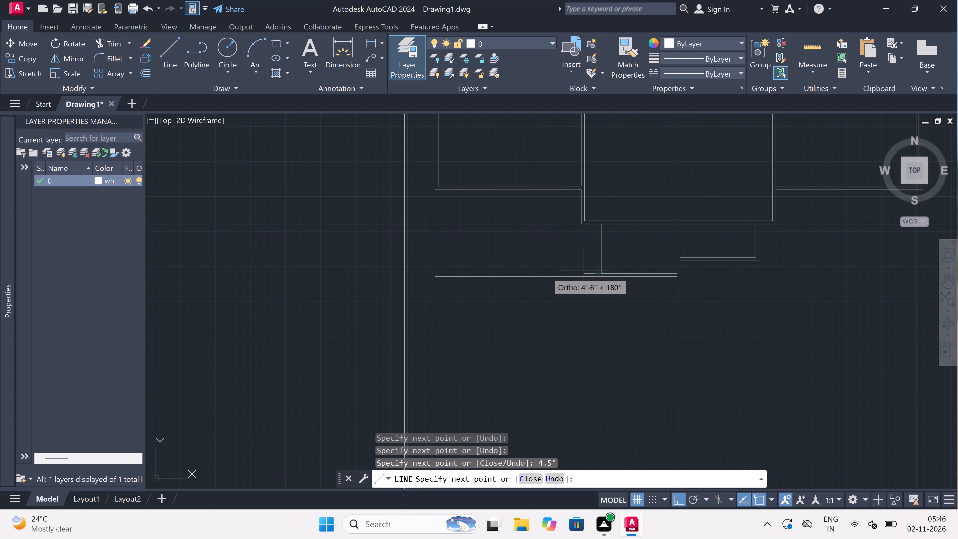
scroll(433, 274, up, 4)
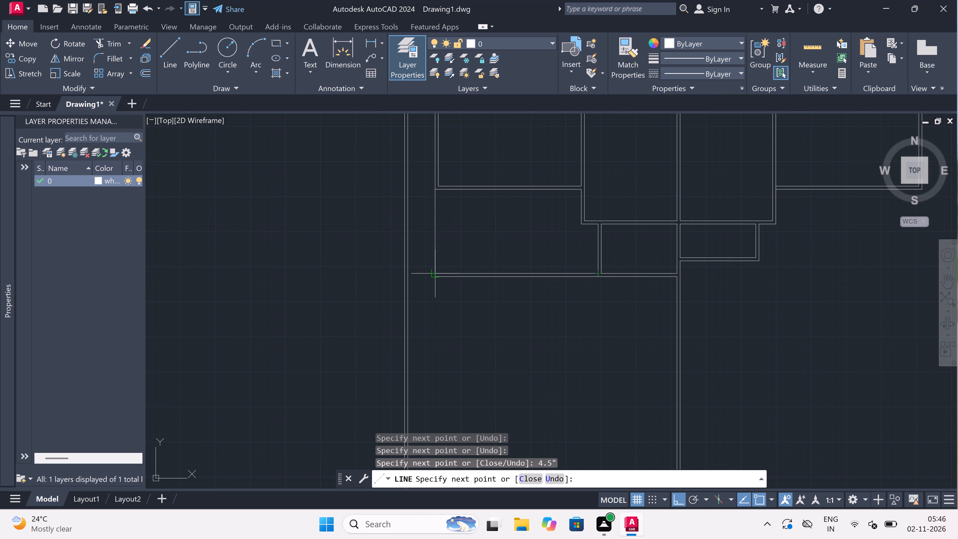
click(442, 270)
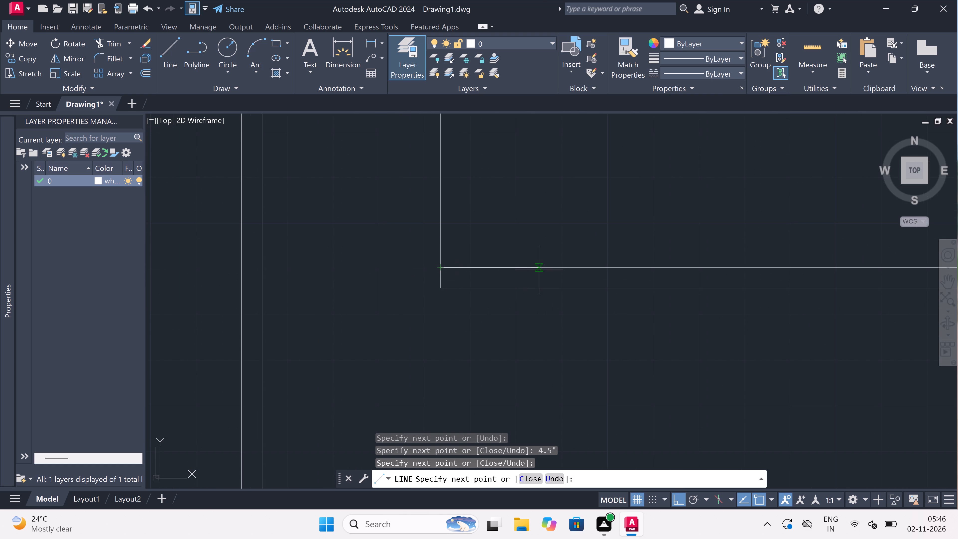
Continue the line 4.5" inward and up to the wall above to form the left room's vertical wall inner face.
text(4.5")
key(space)
scroll(539, 269, down, 5)
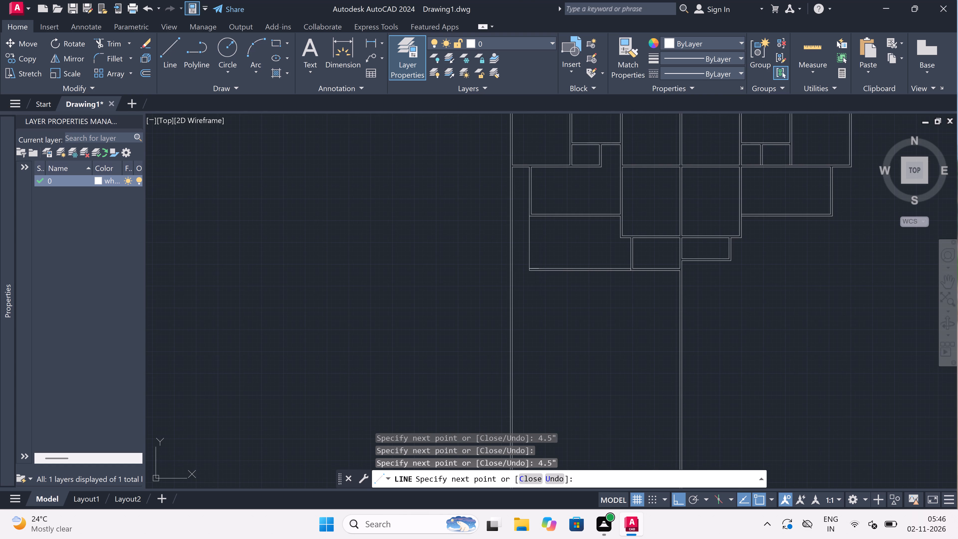
scroll(519, 199, up, 2)
scroll(553, 245, up, 2)
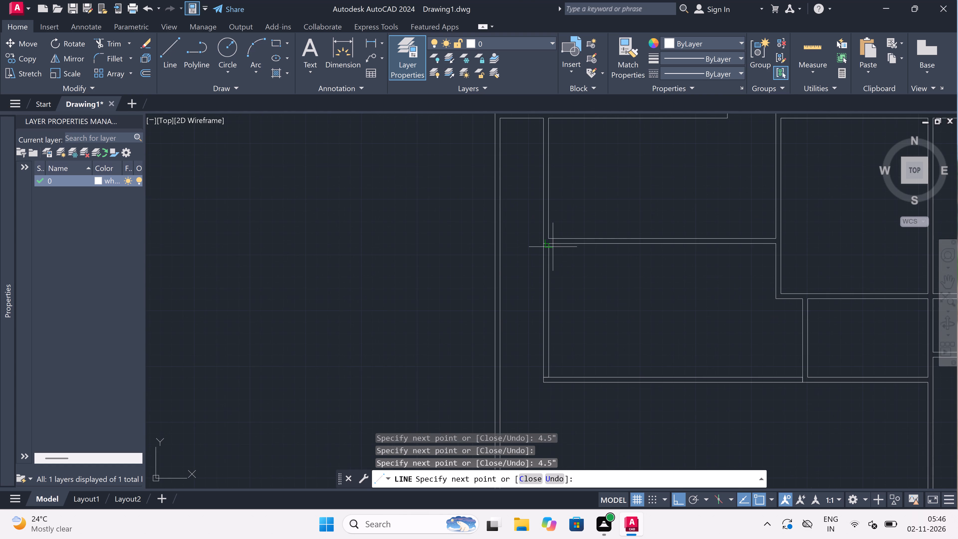
scroll(553, 245, up, 1)
click(533, 235)
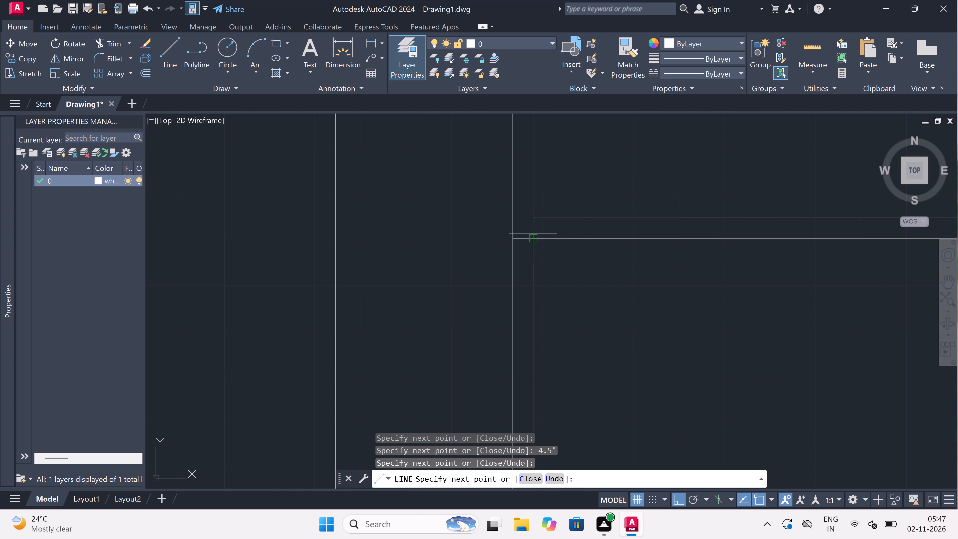
key(Escape)
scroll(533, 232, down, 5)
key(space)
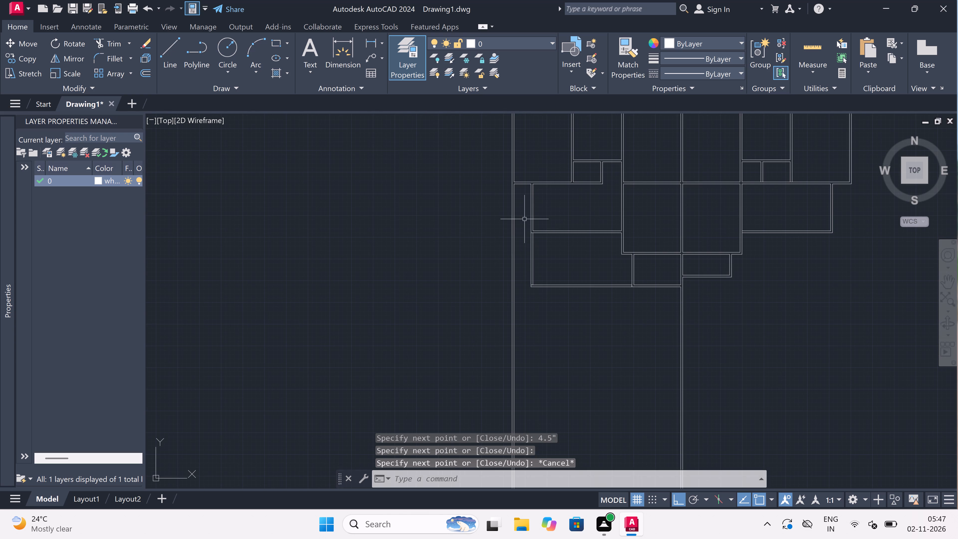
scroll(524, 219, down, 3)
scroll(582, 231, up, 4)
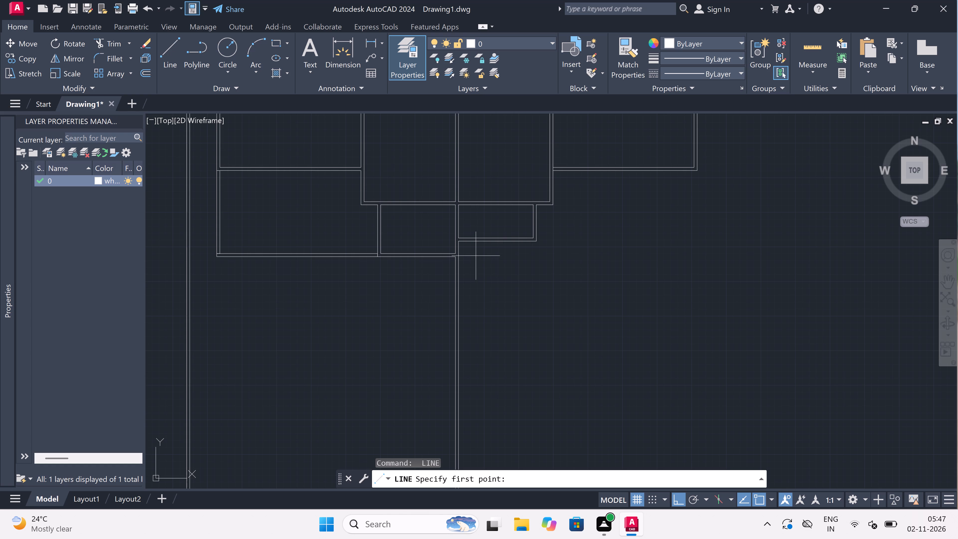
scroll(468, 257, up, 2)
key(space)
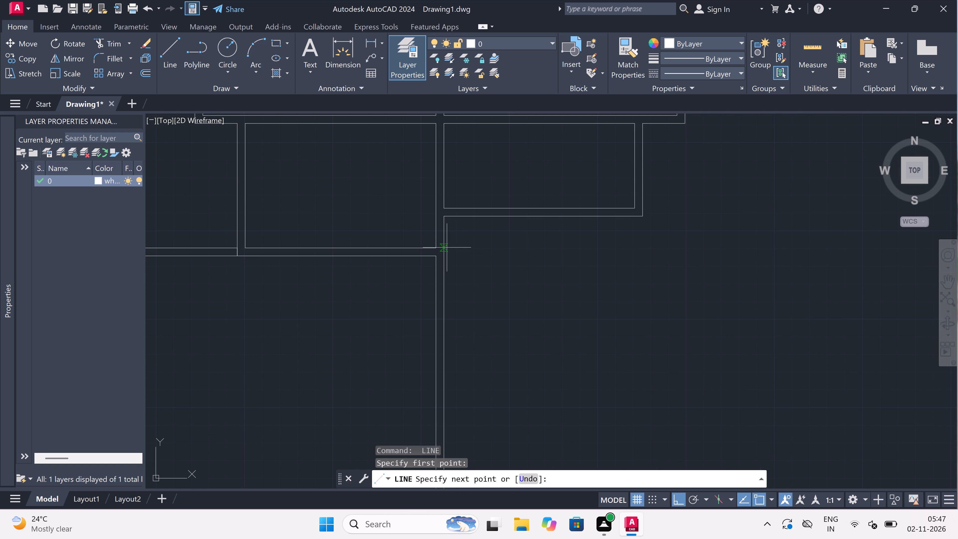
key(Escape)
Draw the right room's inner wall line from the central wall's bottom junction across, then up to the right wing's lower-right inner corner.
key(space)
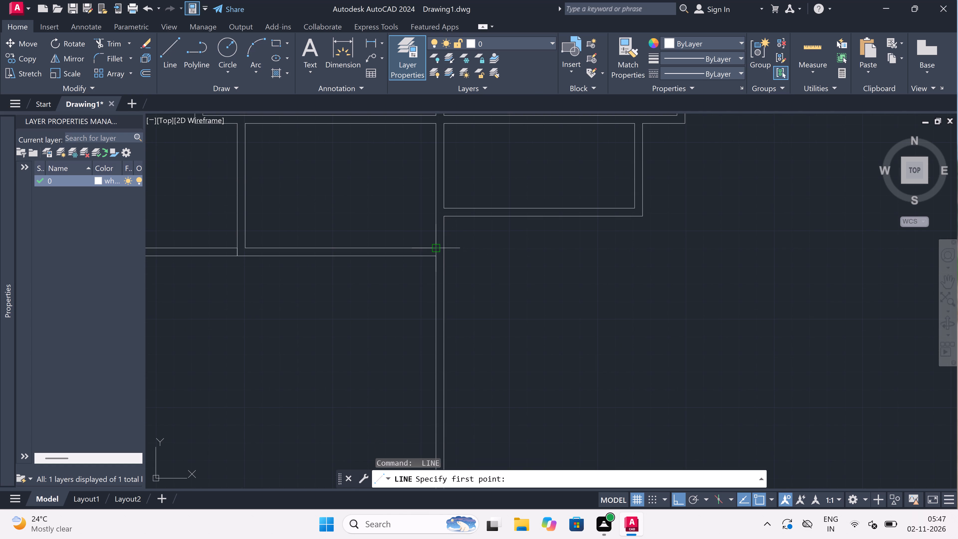
drag(437, 248, 486, 258)
scroll(570, 265, down, 3)
scroll(635, 263, up, 3)
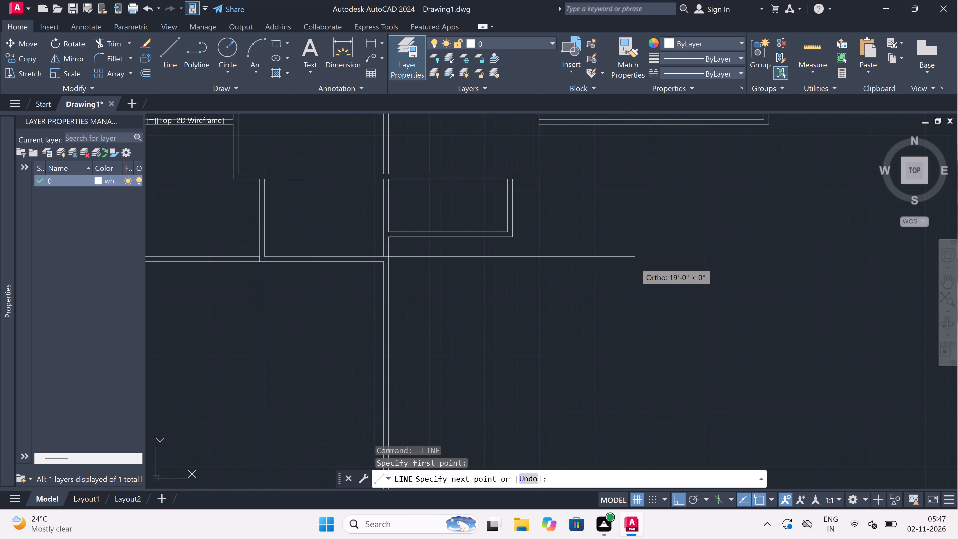
scroll(648, 257, down, 3)
scroll(683, 206, up, 2)
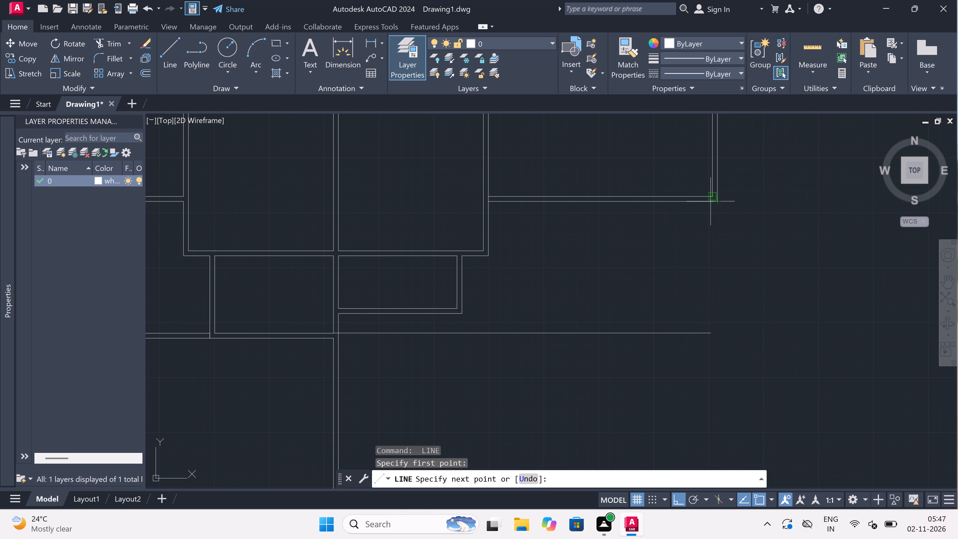
drag(710, 330, 710, 329)
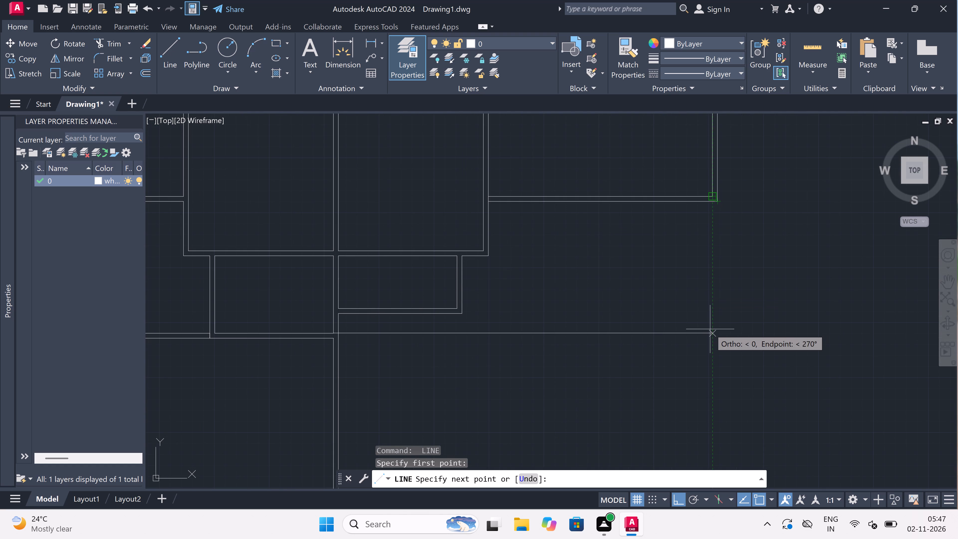
drag(710, 329, 712, 322)
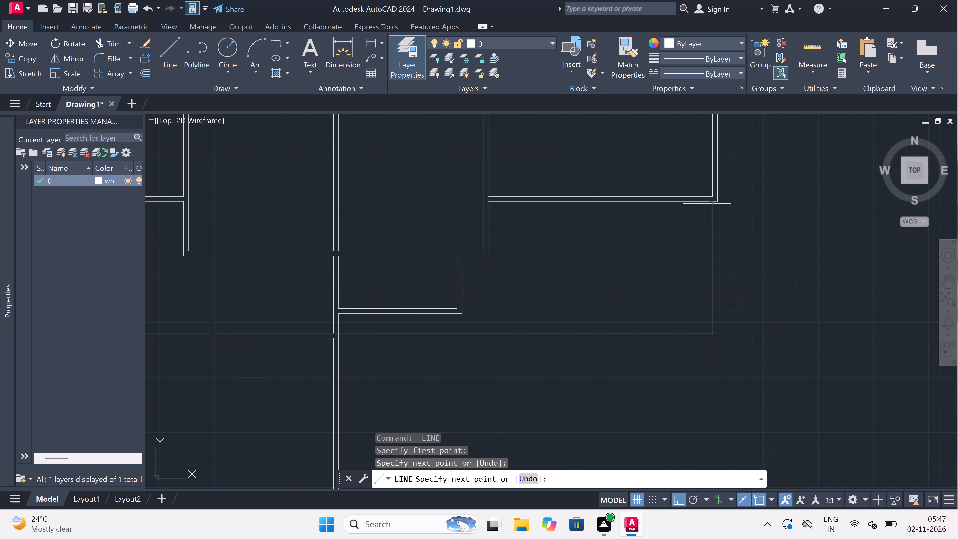
click(711, 203)
key(Escape)
Draw the right room's outer wall line down from the right wing's outer corner, 4.5" past the inner line, and across to the central wall.
key(space)
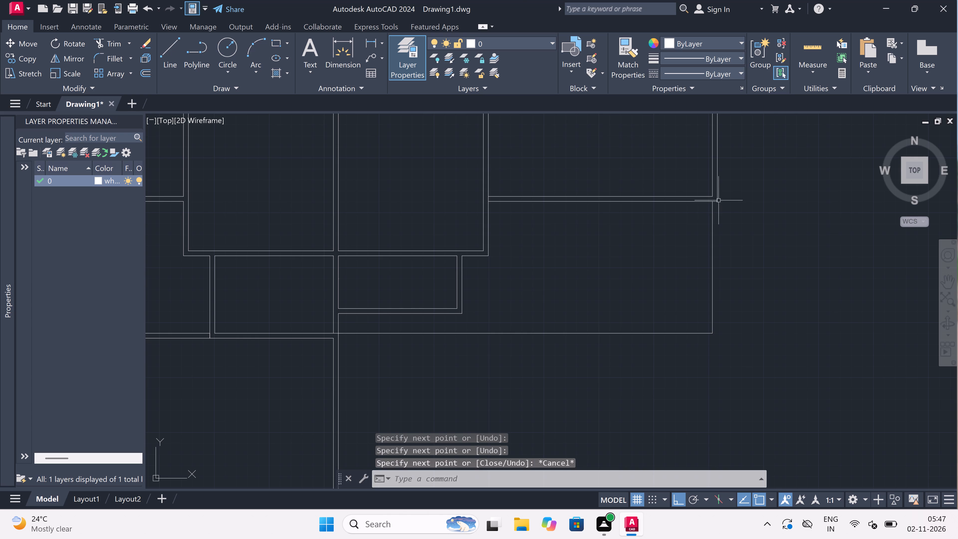
drag(718, 200, 719, 203)
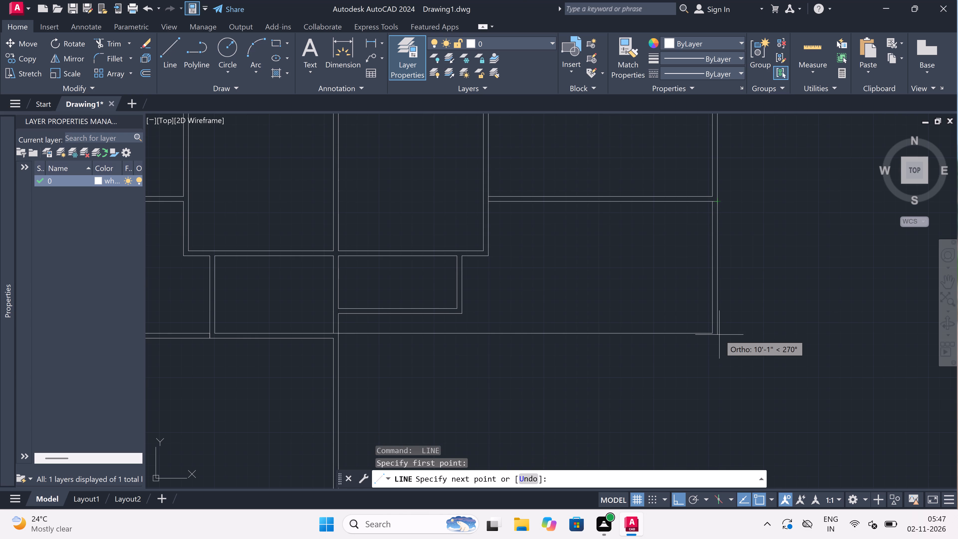
scroll(719, 335, up, 3)
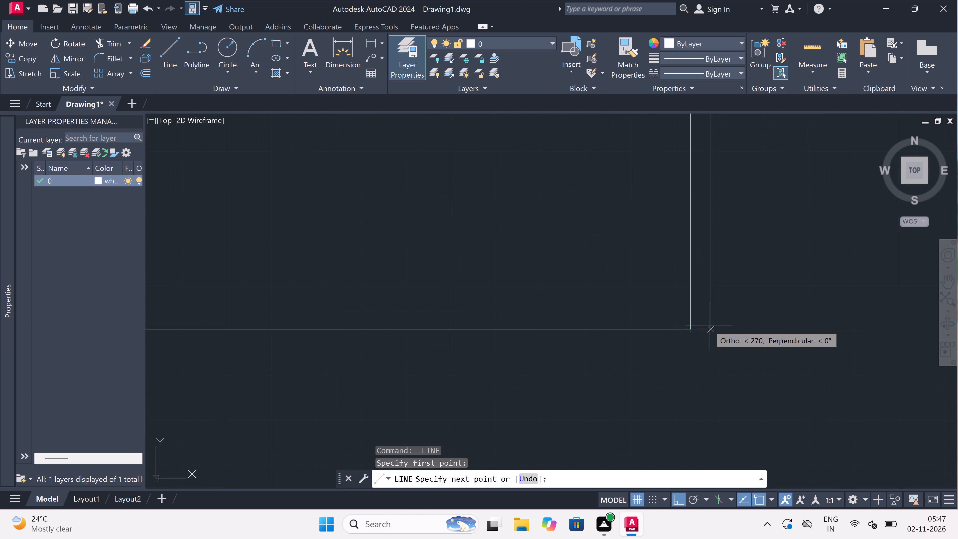
click(712, 328)
scroll(712, 327, down, 3)
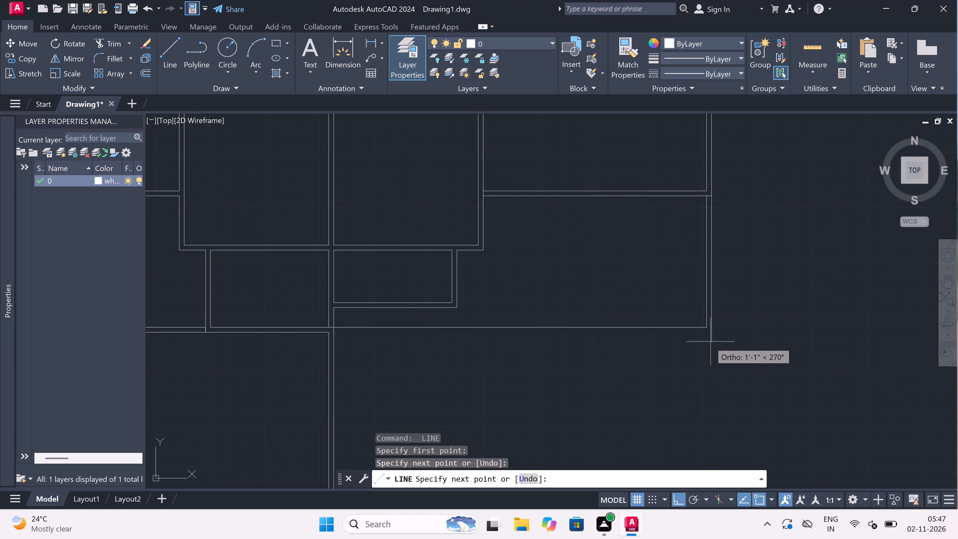
scroll(710, 343, up, 1)
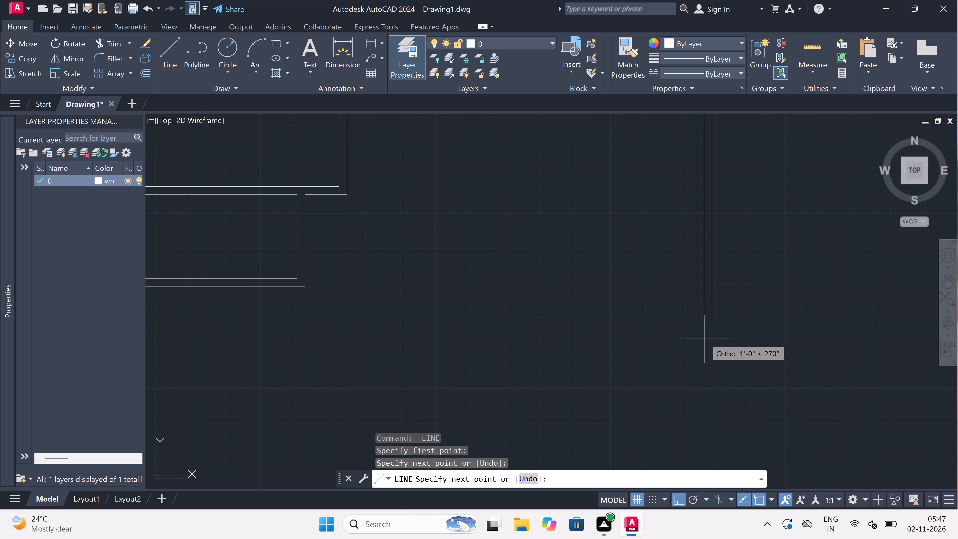
key(4)
key(period)
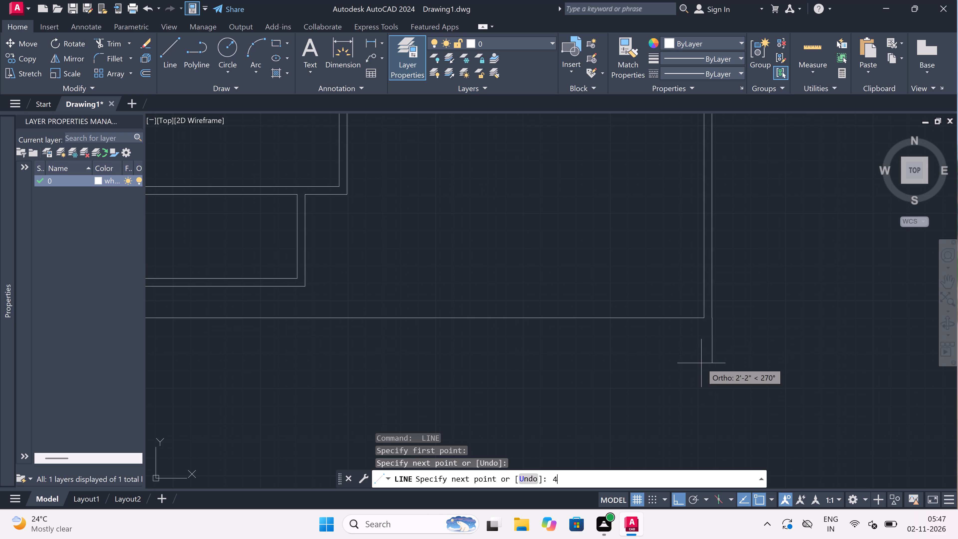
key(5)
text(")
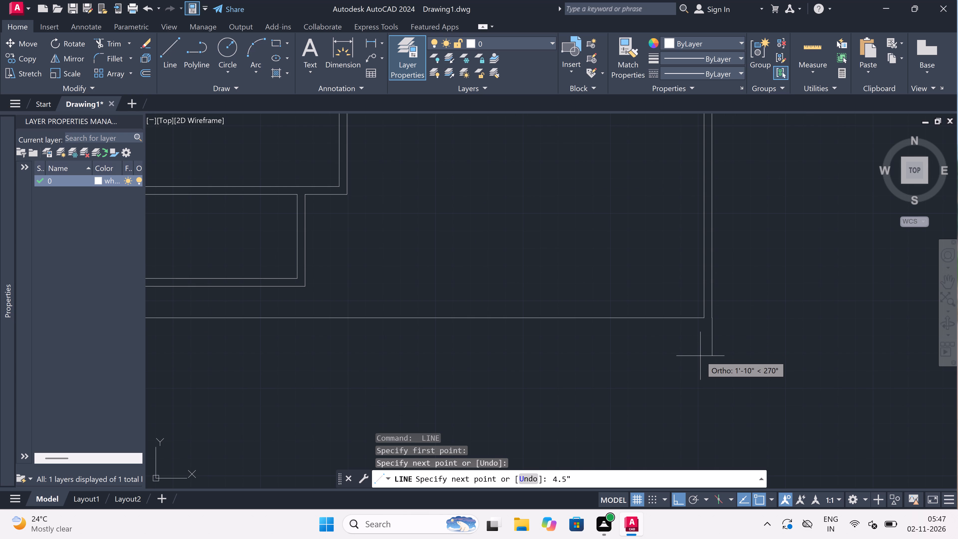
key(space)
scroll(700, 356, down, 3)
scroll(552, 349, up, 4)
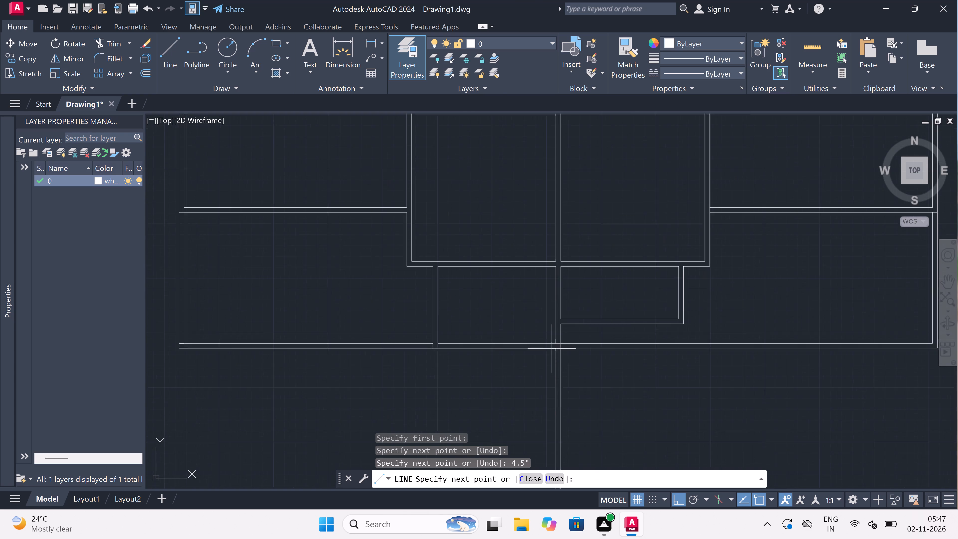
scroll(566, 351, up, 3)
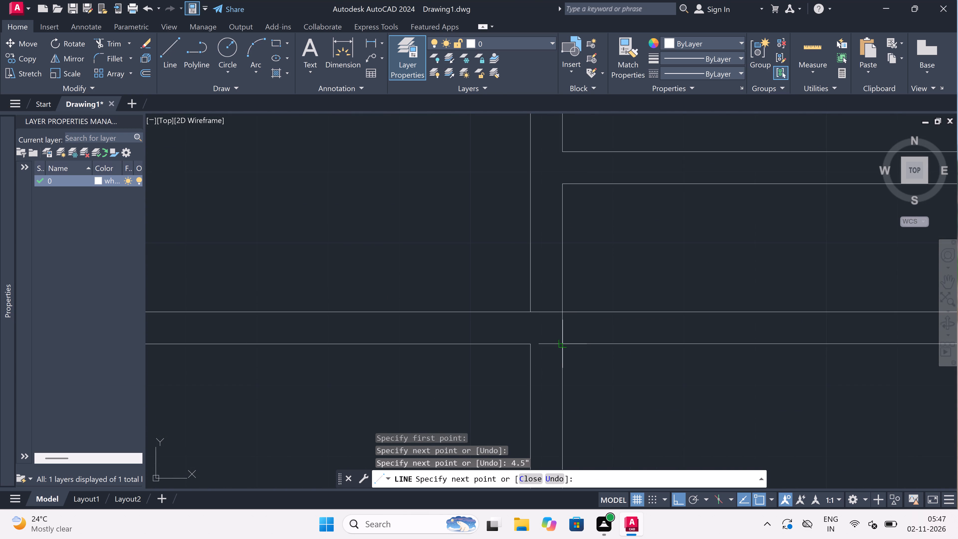
click(562, 340)
key(Escape)
Trim the line segments crossing the junction of the bottom wall and the central vertical wall so it opens on all sides.
key(t)
key(r)
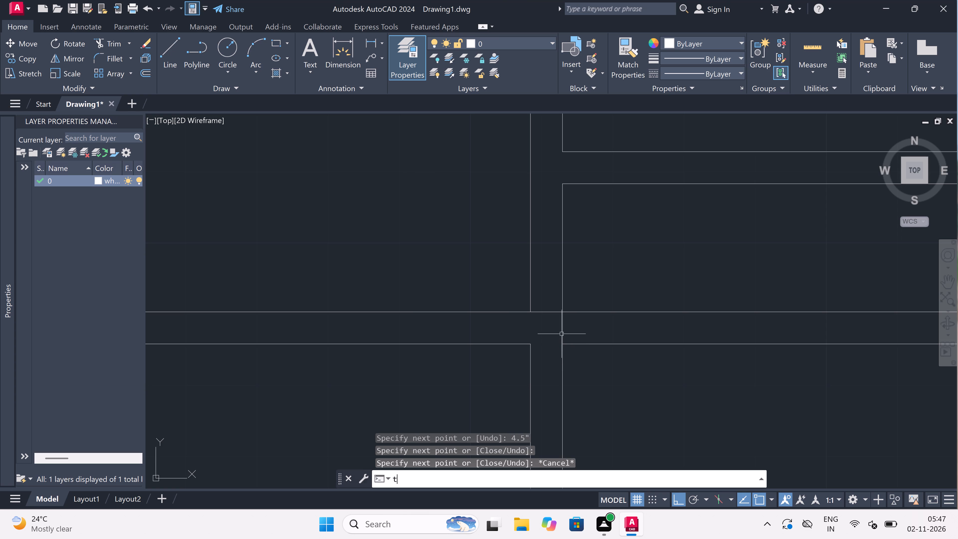
key(space)
click(554, 309)
click(553, 316)
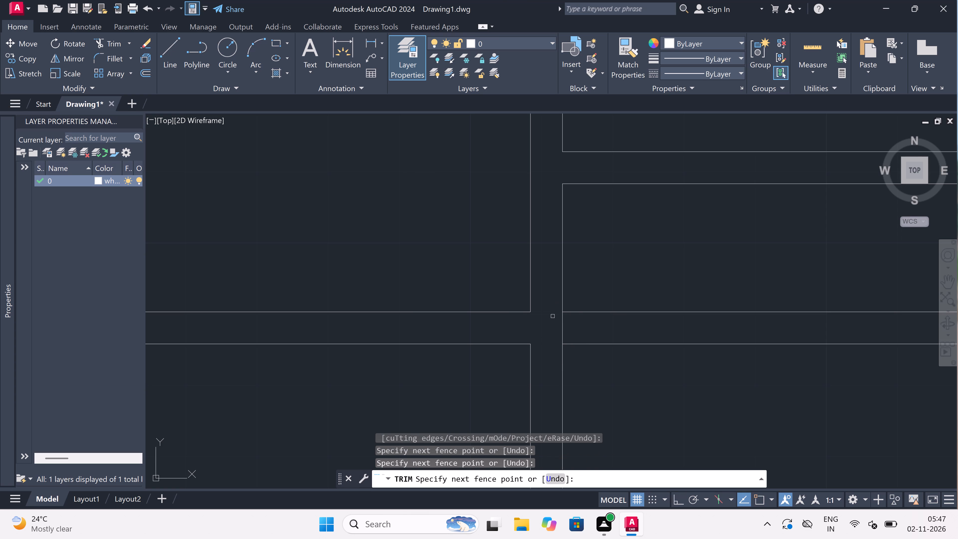
click(553, 323)
click(580, 328)
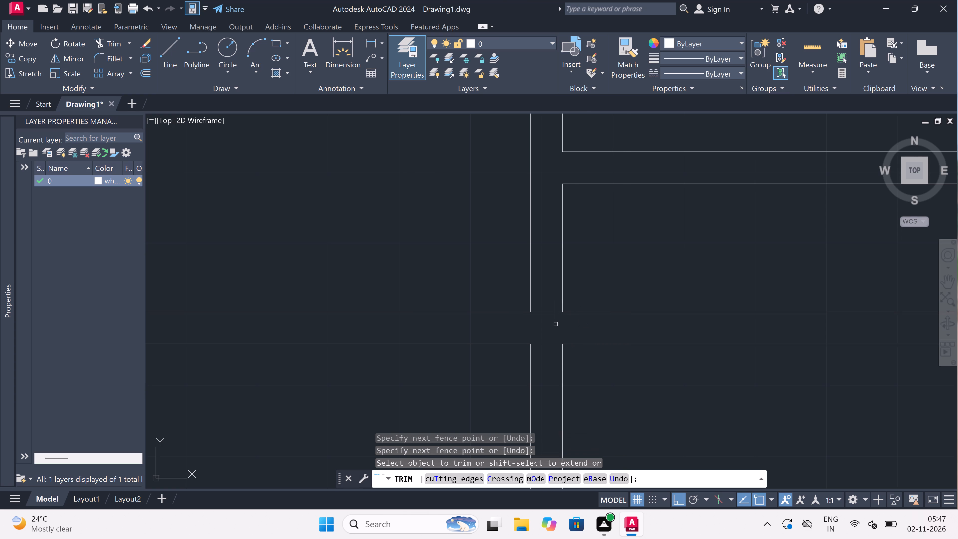
key(Escape)
Examine the overall plan and the bottom wall's junctions around the two small central rooms.
scroll(556, 323, down, 8)
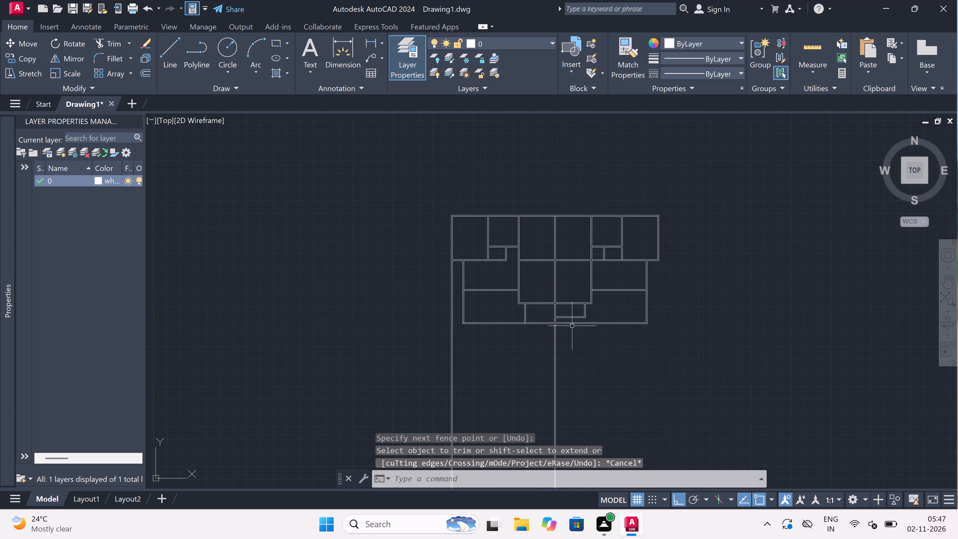
scroll(585, 325, up, 2)
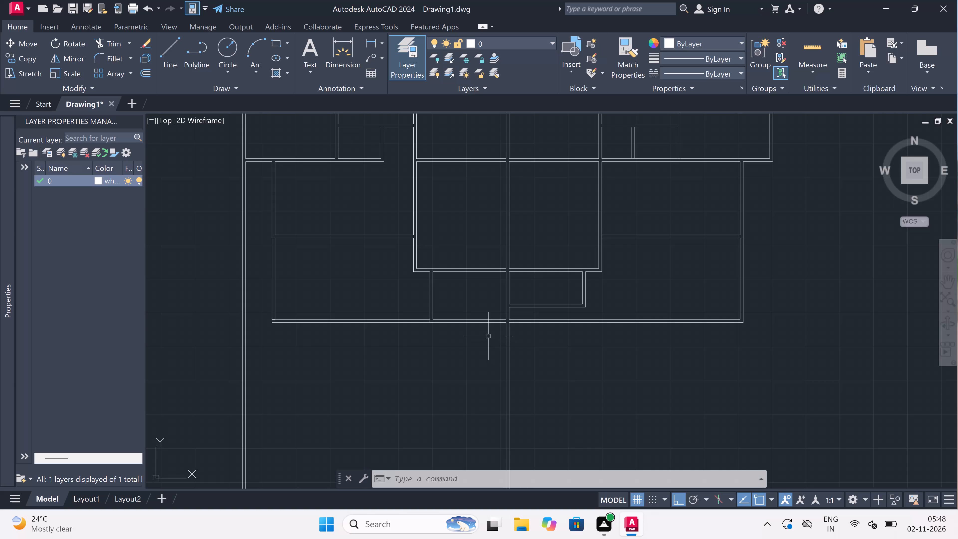
scroll(454, 308, up, 2)
scroll(454, 308, down, 3)
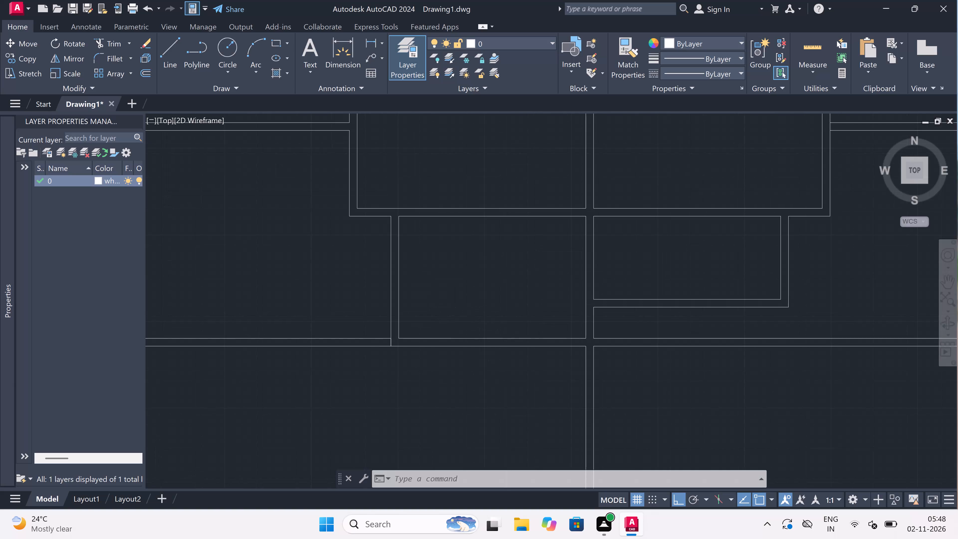
scroll(454, 308, up, 2)
scroll(454, 308, down, 2)
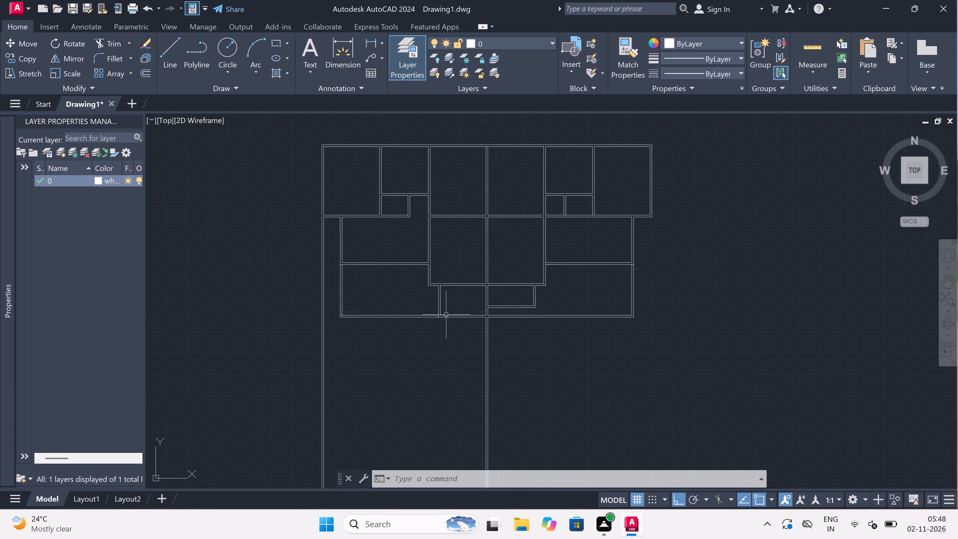
scroll(411, 330, up, 1)
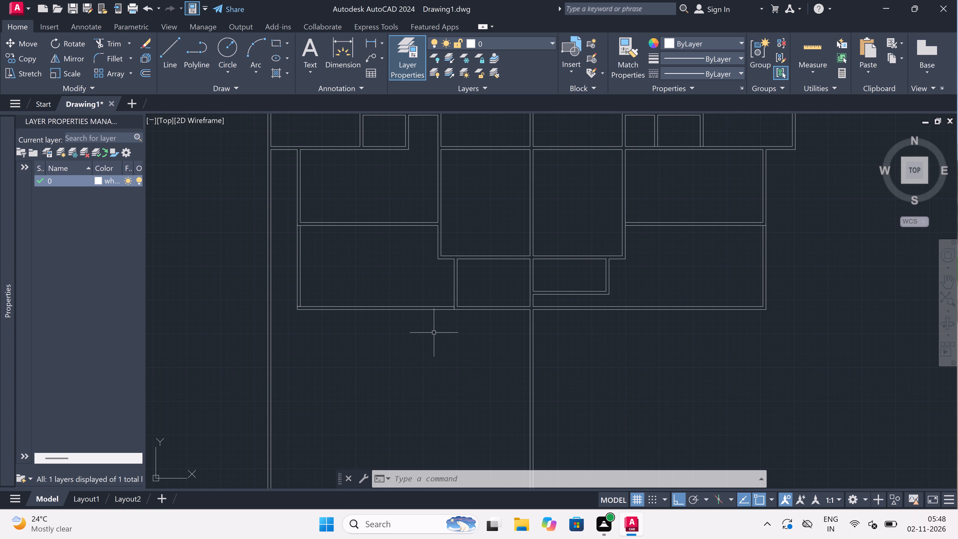
Offset the three outer line segments of the plan's bottom wall 11'3" downward, on both sides of the central wall.
text(o)
key(space)
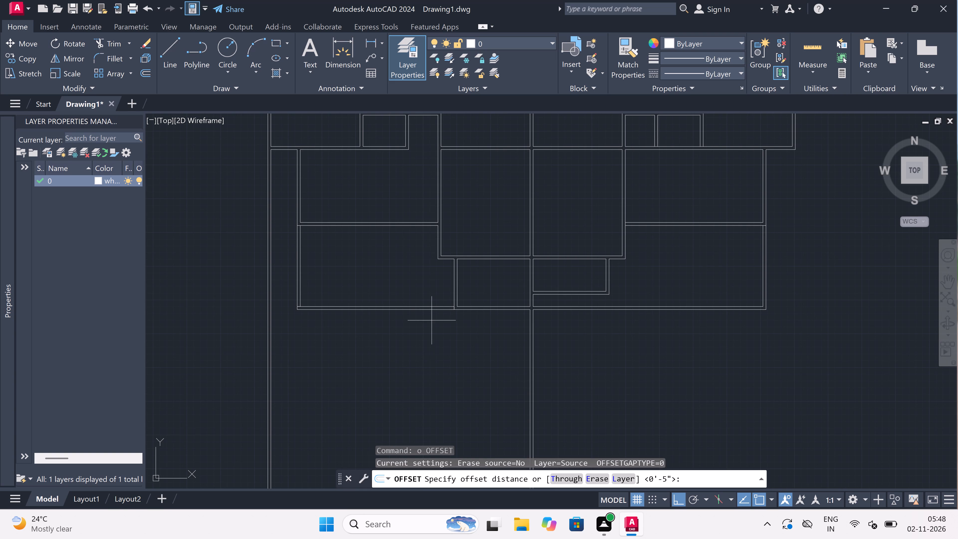
drag(430, 311, 430, 321)
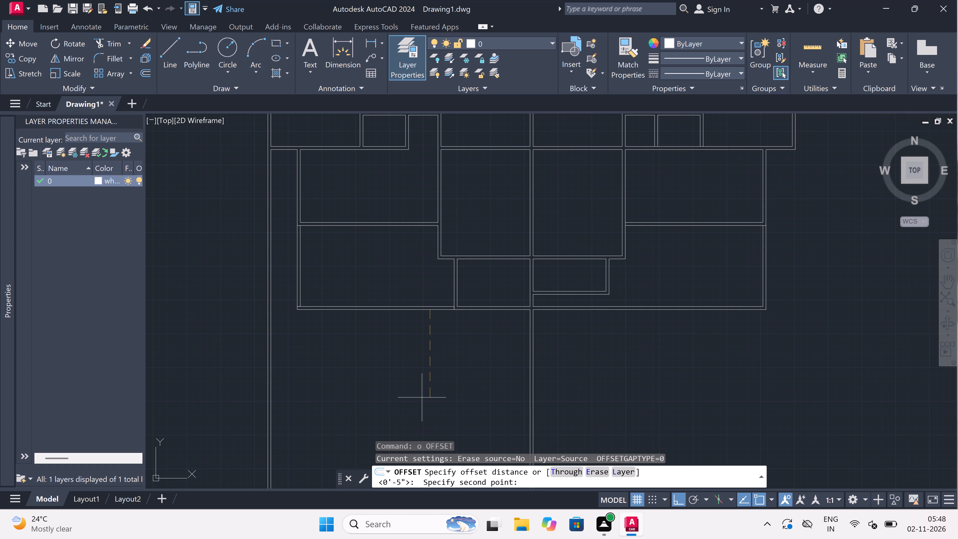
text(11)
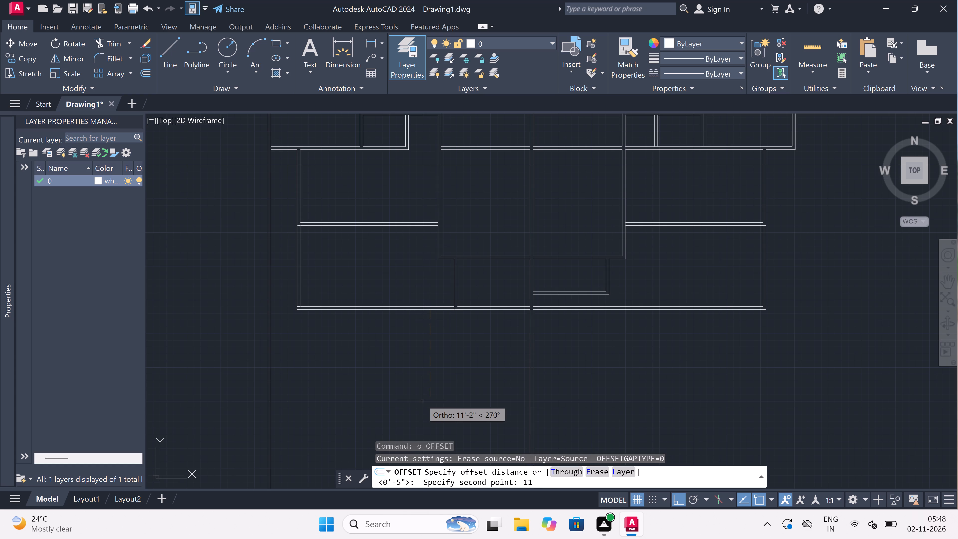
key(apostrophe)
key(3)
text(")
key(space)
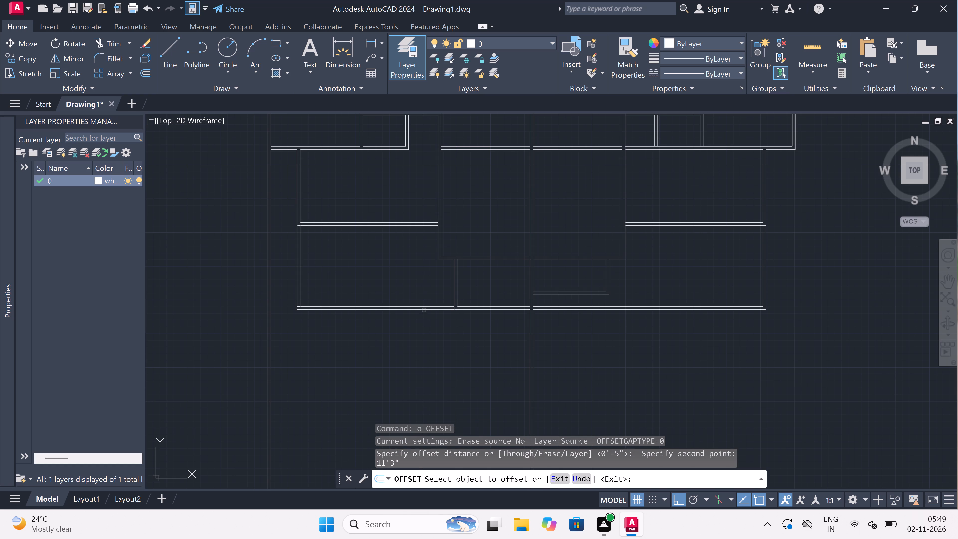
drag(424, 310, 426, 334)
drag(431, 364, 434, 362)
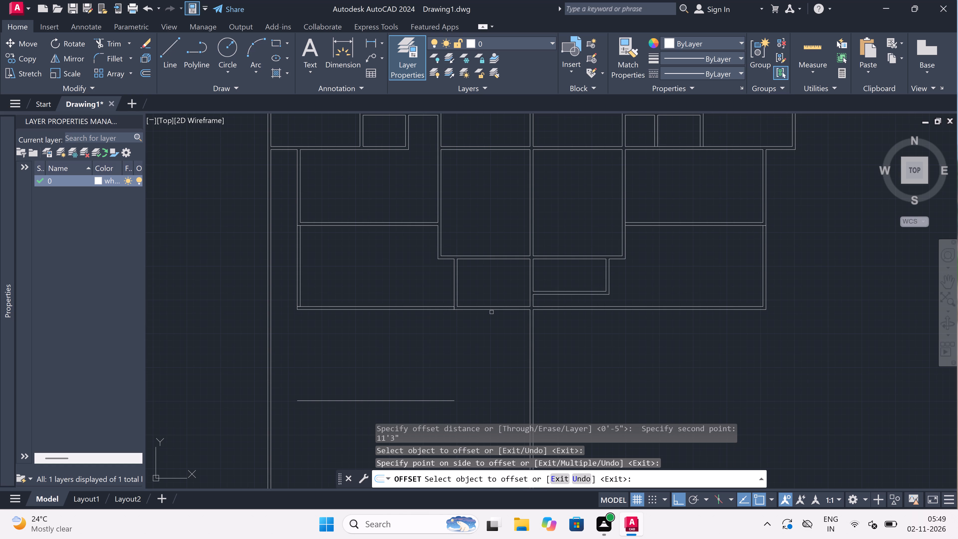
drag(491, 311, 490, 319)
drag(487, 364, 495, 360)
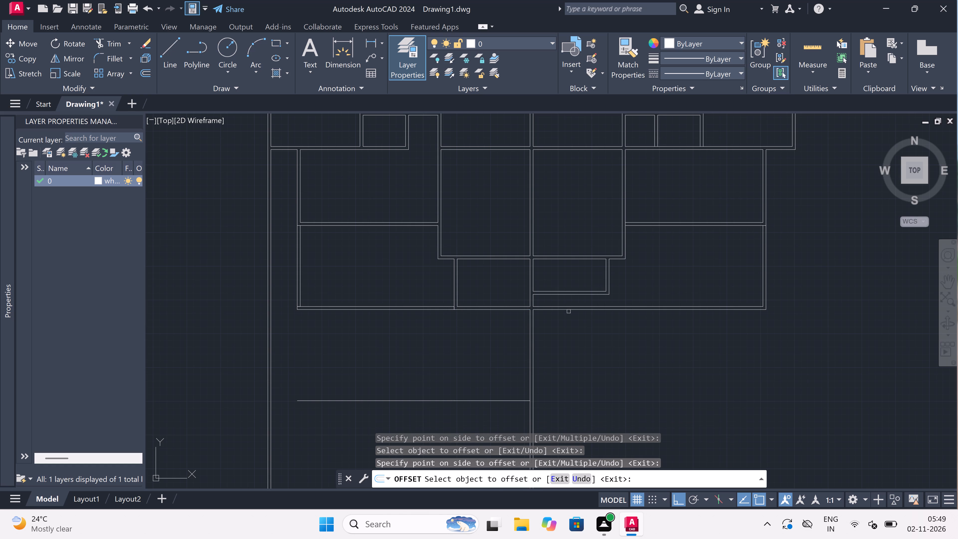
drag(569, 311, 571, 329)
click(576, 357)
key(Escape)
Offset the three new horizontal line segments below the plan 4.5" downward to form a wall across both sides of the central wall.
key(space)
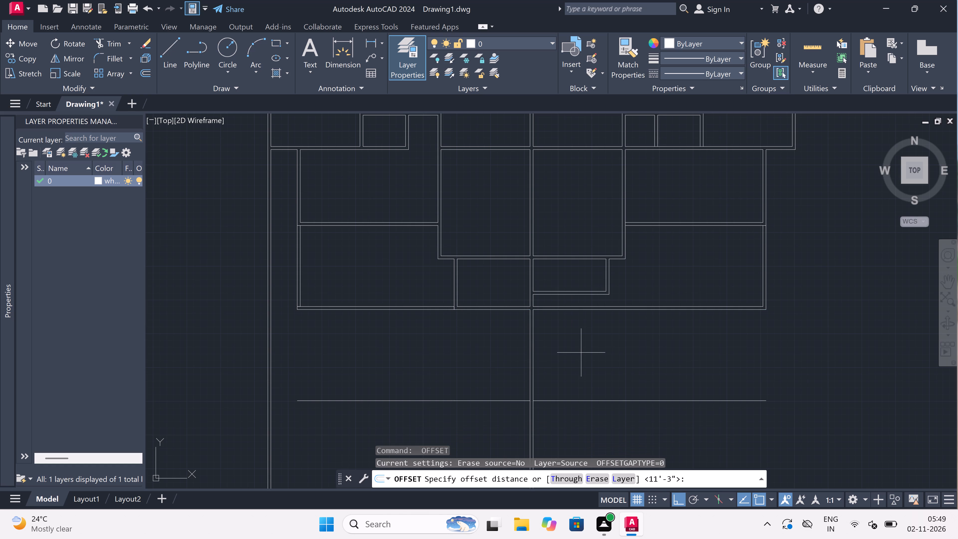
scroll(449, 287, down, 2)
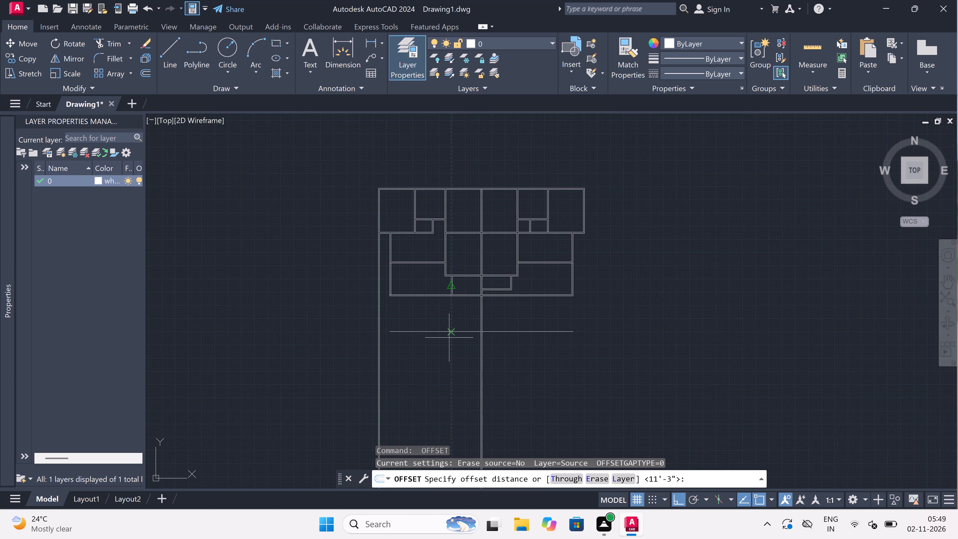
scroll(449, 337, up, 2)
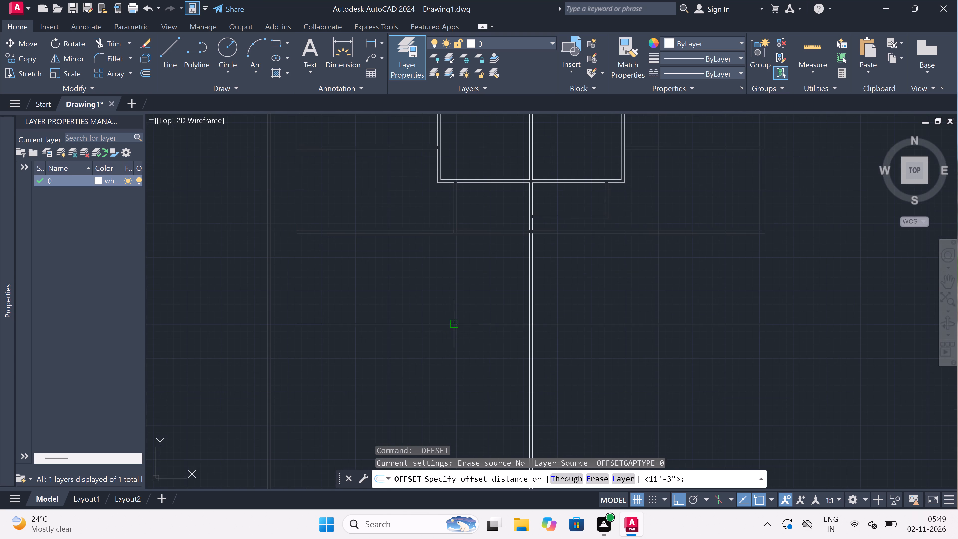
click(455, 325)
scroll(456, 347, up, 1)
text(4.5)
text(")
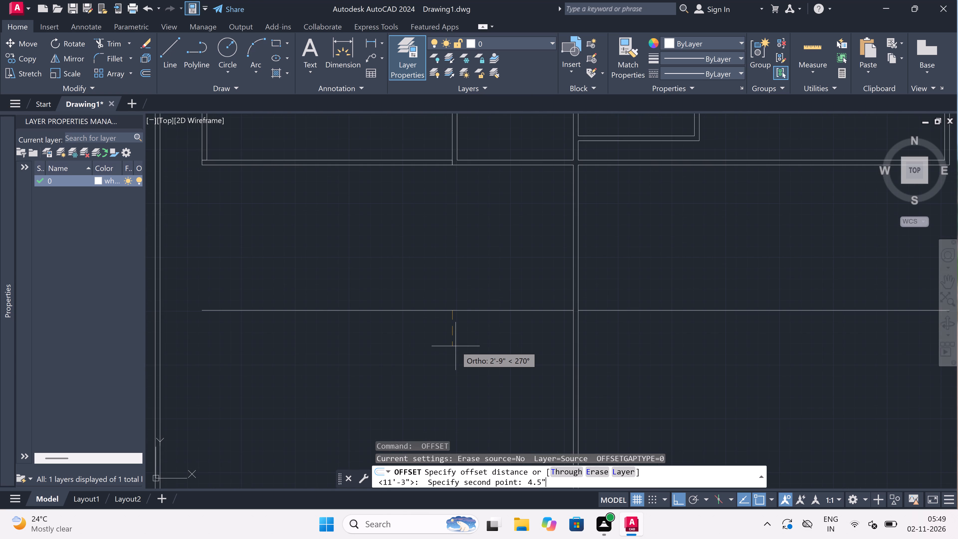
key(space)
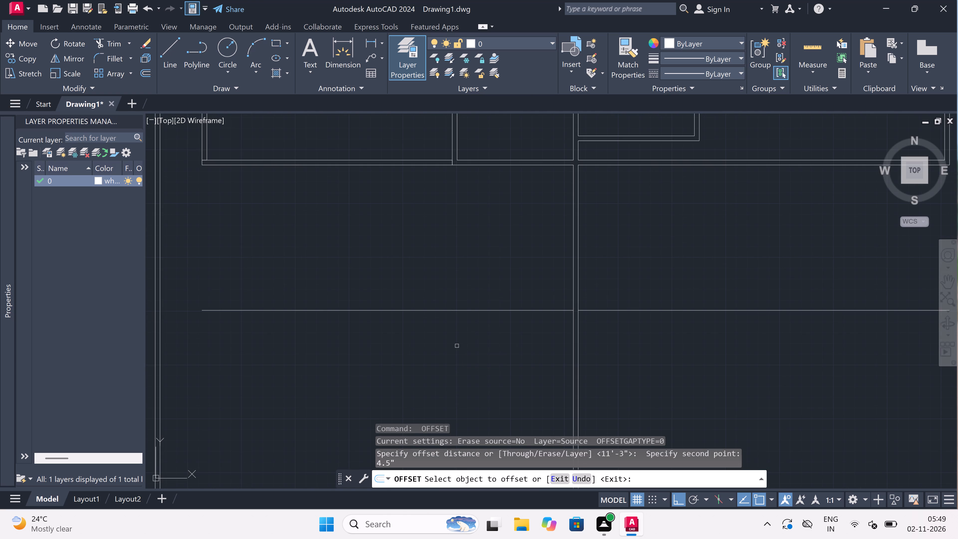
scroll(447, 308, down, 1)
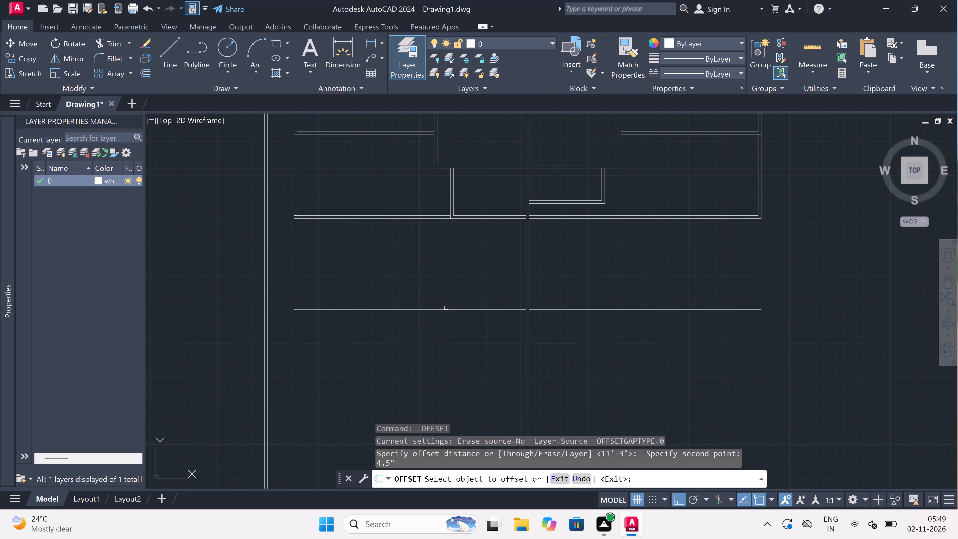
click(446, 310)
drag(439, 338, 442, 337)
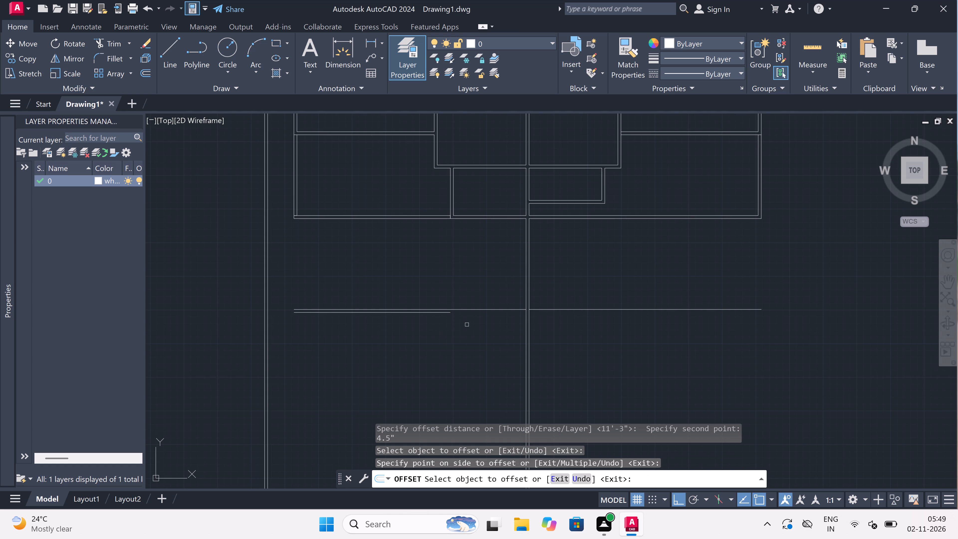
drag(477, 309, 474, 318)
drag(468, 331, 474, 331)
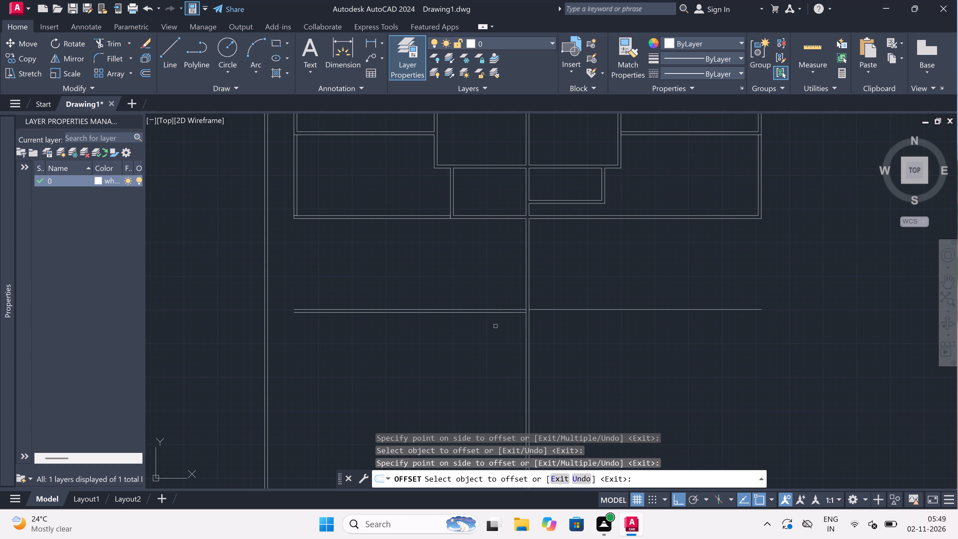
drag(587, 307, 587, 323)
click(581, 347)
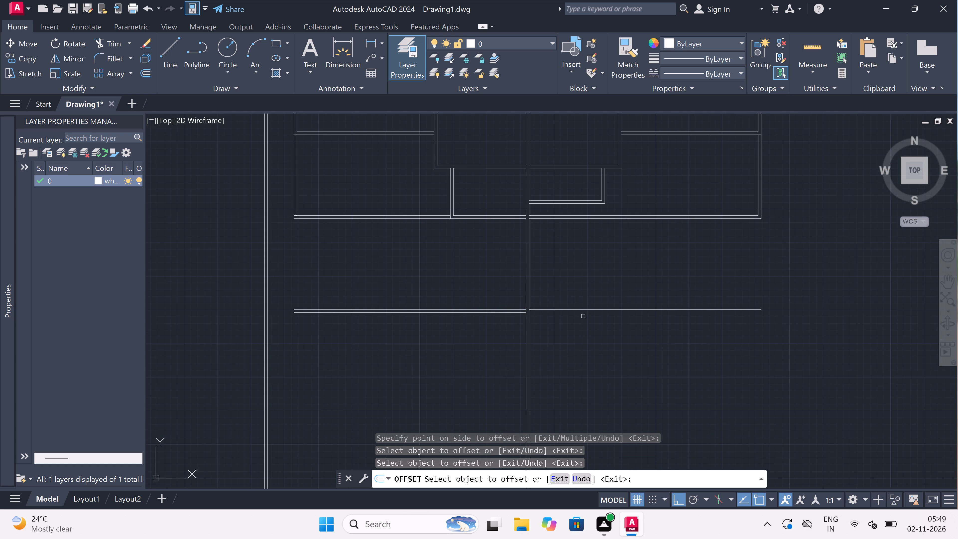
drag(584, 310, 583, 316)
click(578, 335)
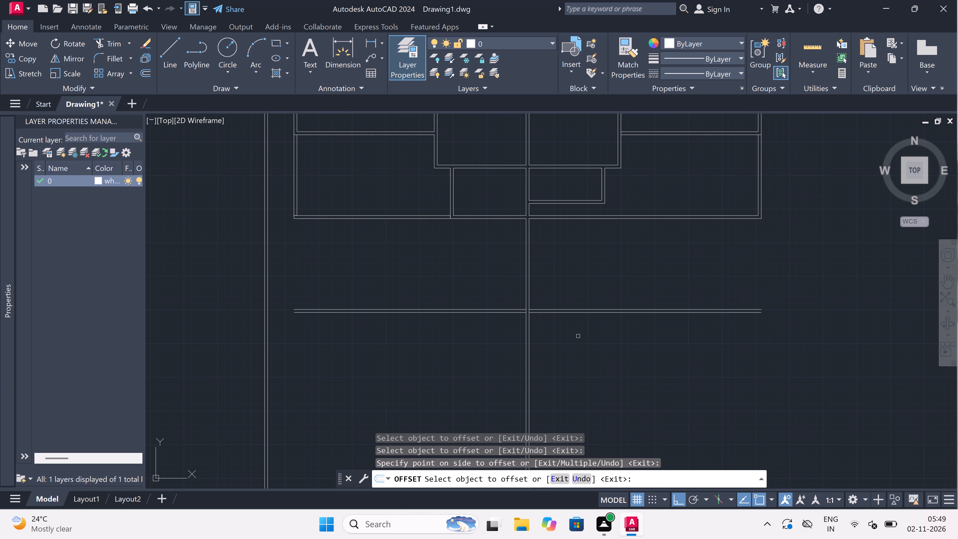
key(Escape)
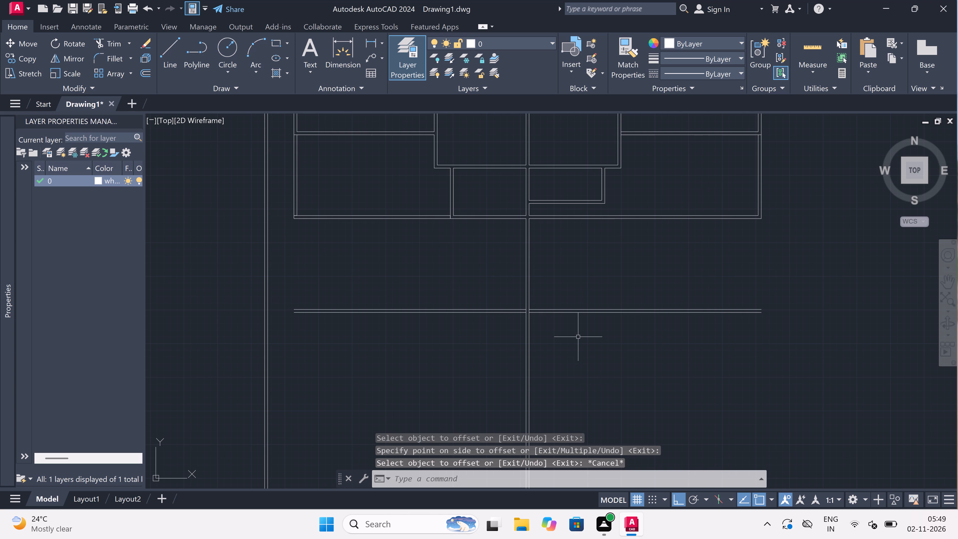
Offset the new wall's lower line 10' downward for the far-left segment and the segment right of the central wall.
scroll(459, 317, down, 2)
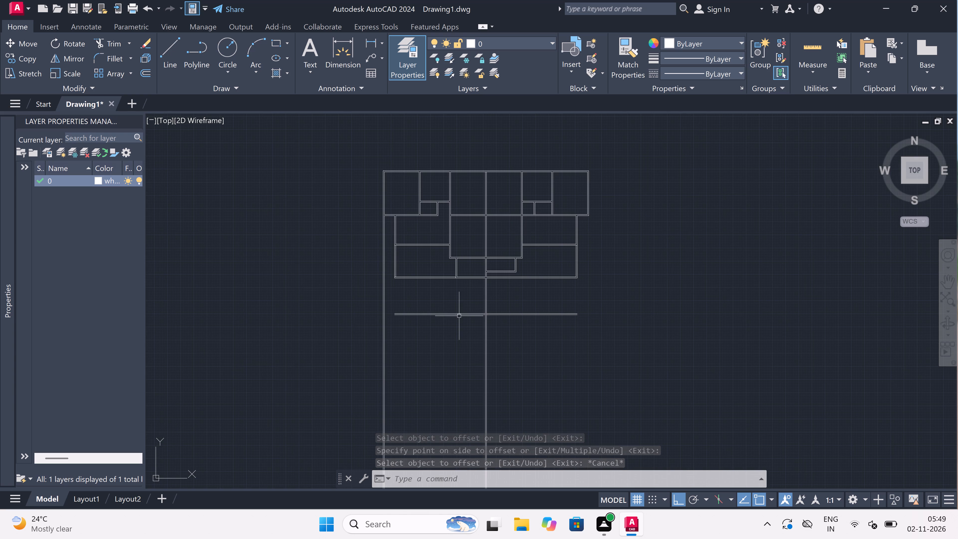
scroll(460, 315, up, 3)
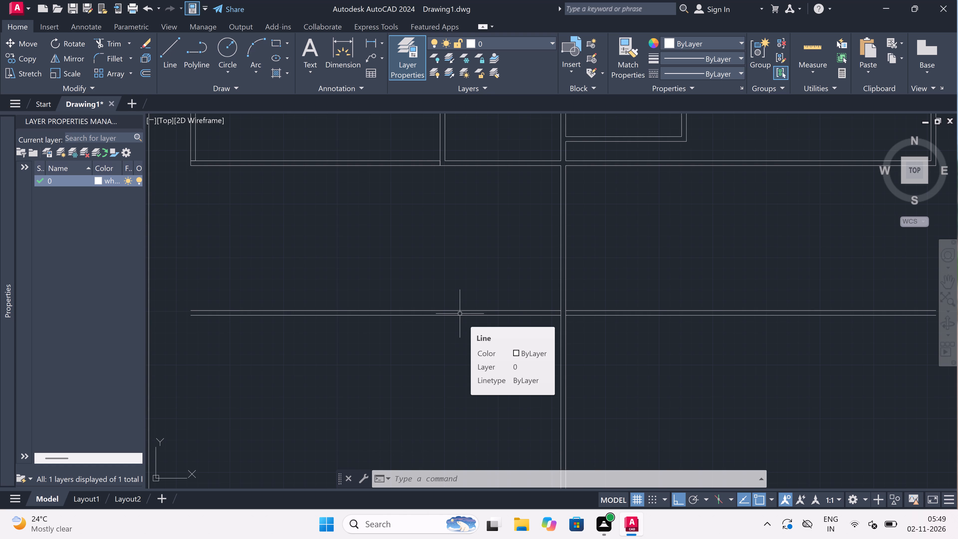
text(o)
key(space)
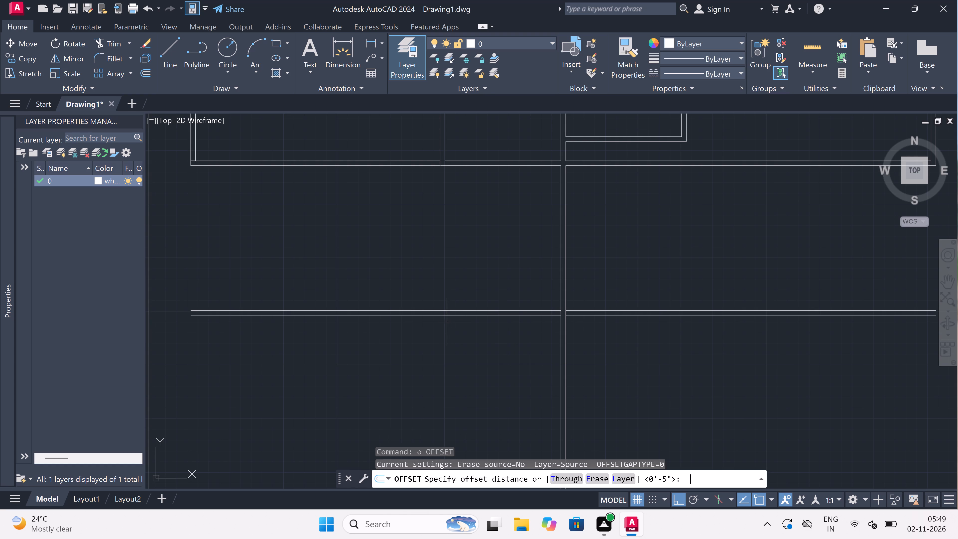
click(446, 316)
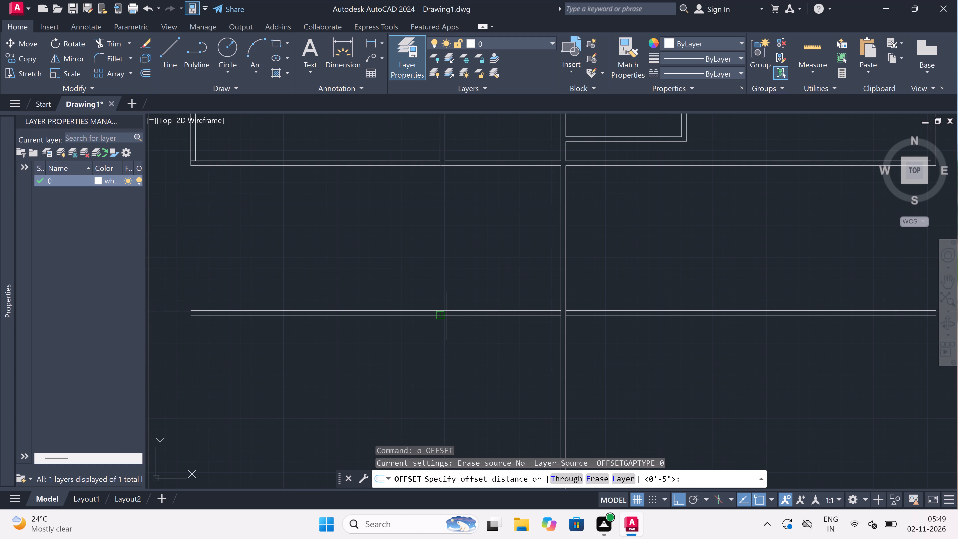
text(10)
key(apostrophe)
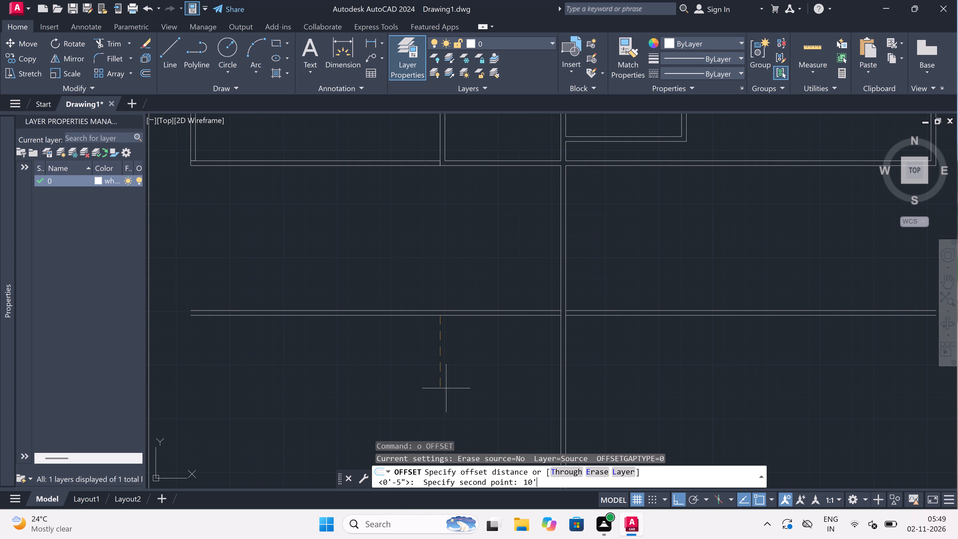
key(space)
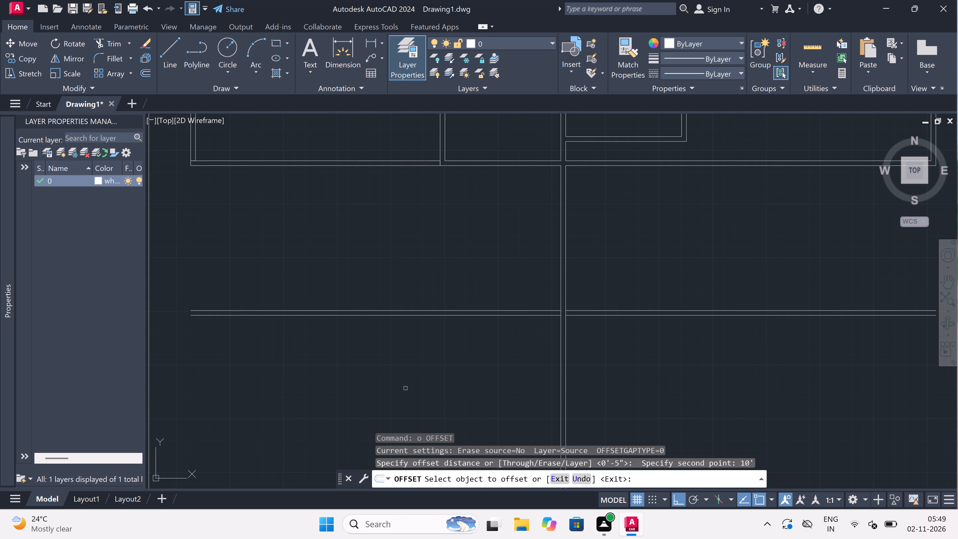
scroll(423, 305, down, 2)
drag(422, 310, 413, 341)
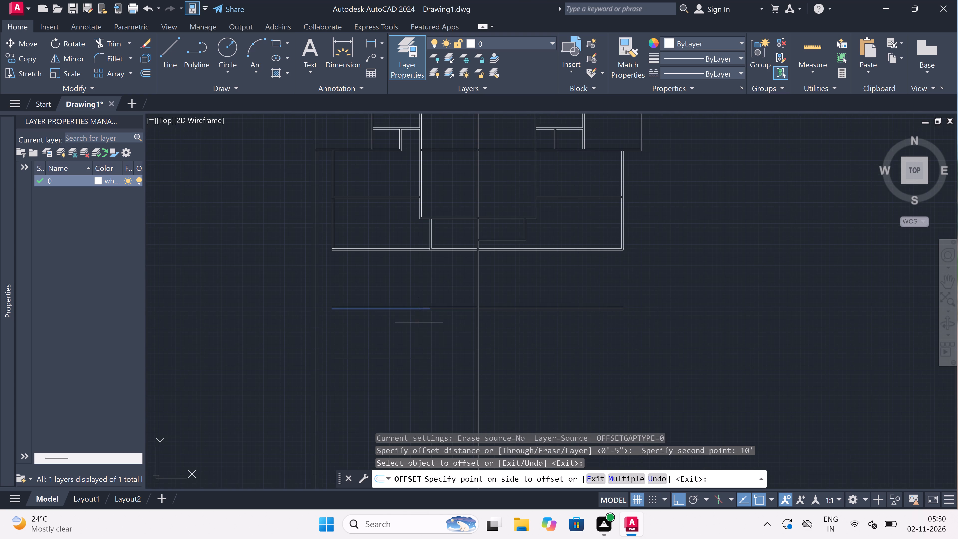
drag(399, 393, 405, 391)
drag(520, 310, 509, 337)
click(494, 378)
scroll(406, 357, up, 2)
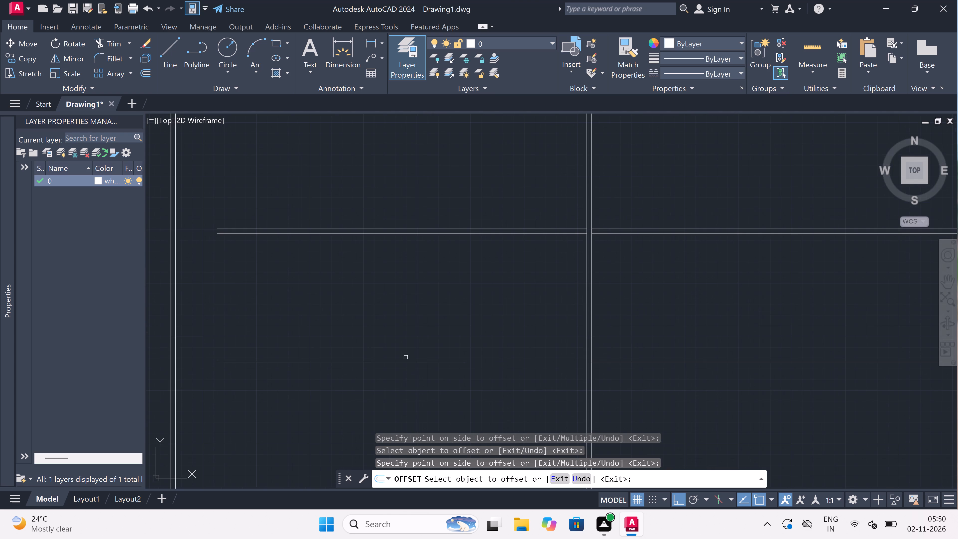
key(Escape)
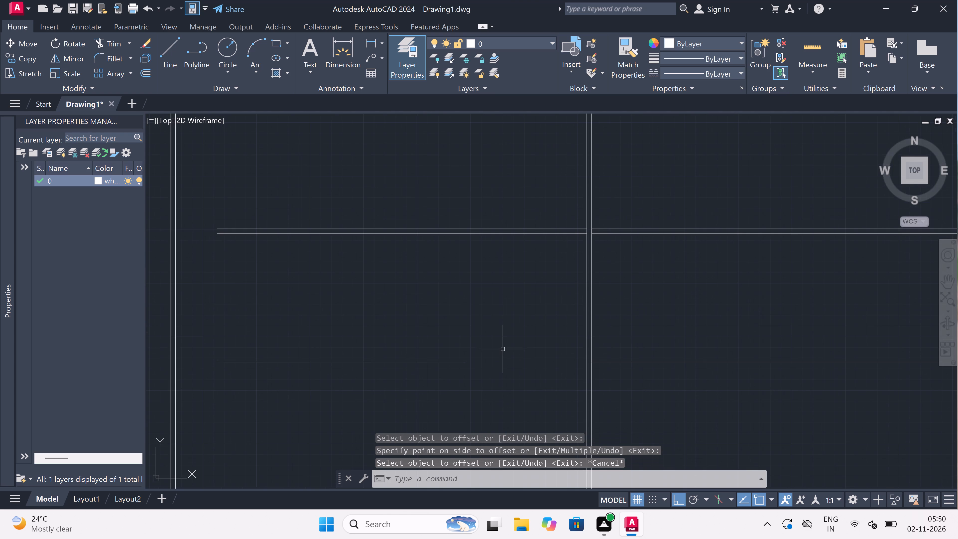
click(498, 332)
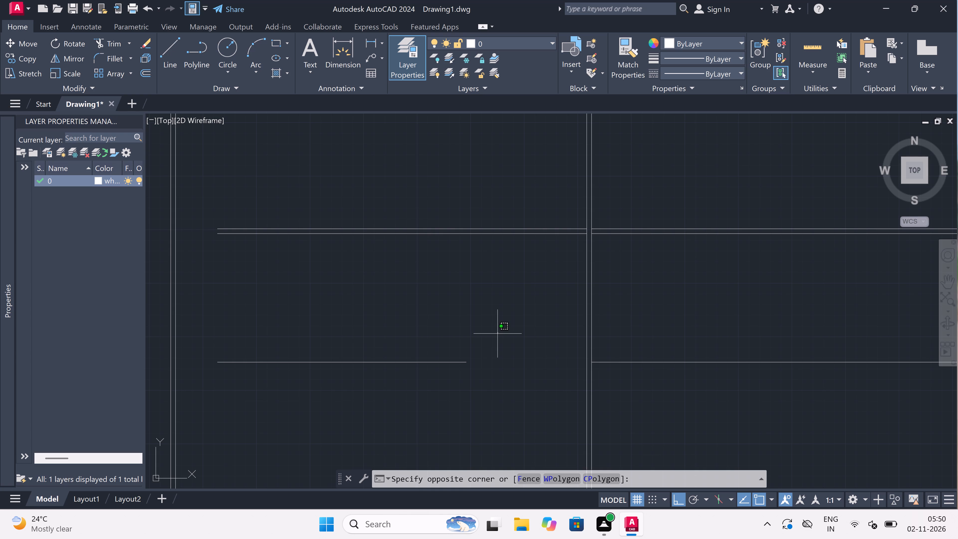
key(Escape)
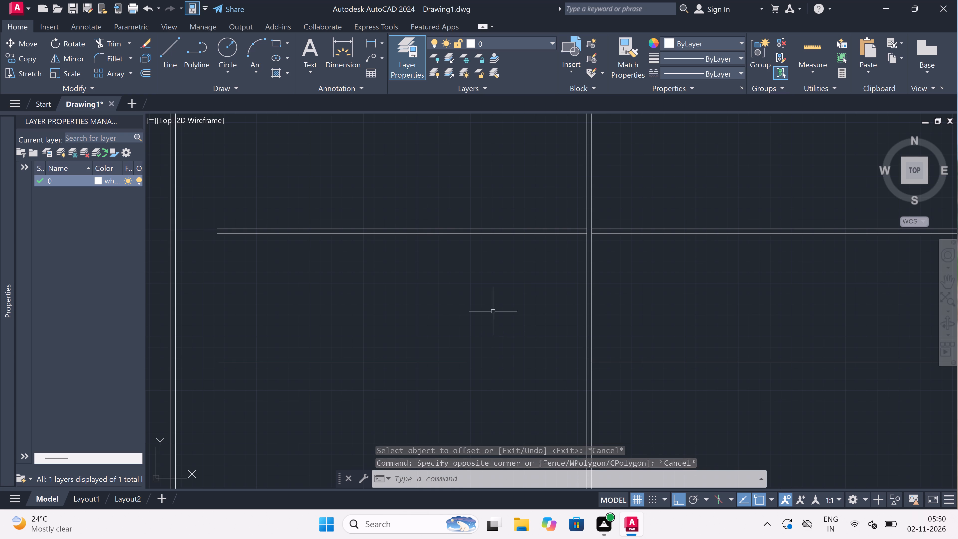
Start an offset for the single horizontal lines below the new double-line wall.
scroll(483, 292, down, 3)
scroll(465, 280, up, 2)
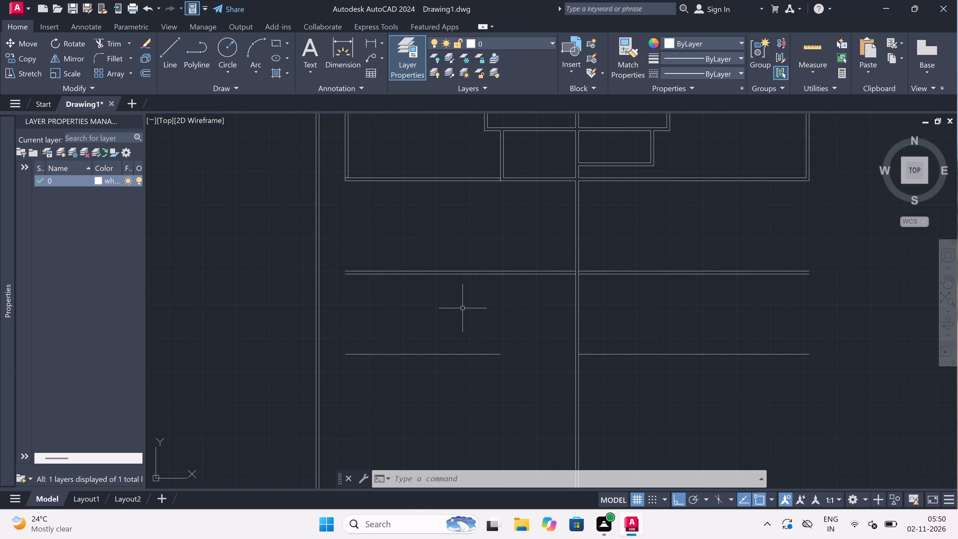
scroll(476, 312, down, 2)
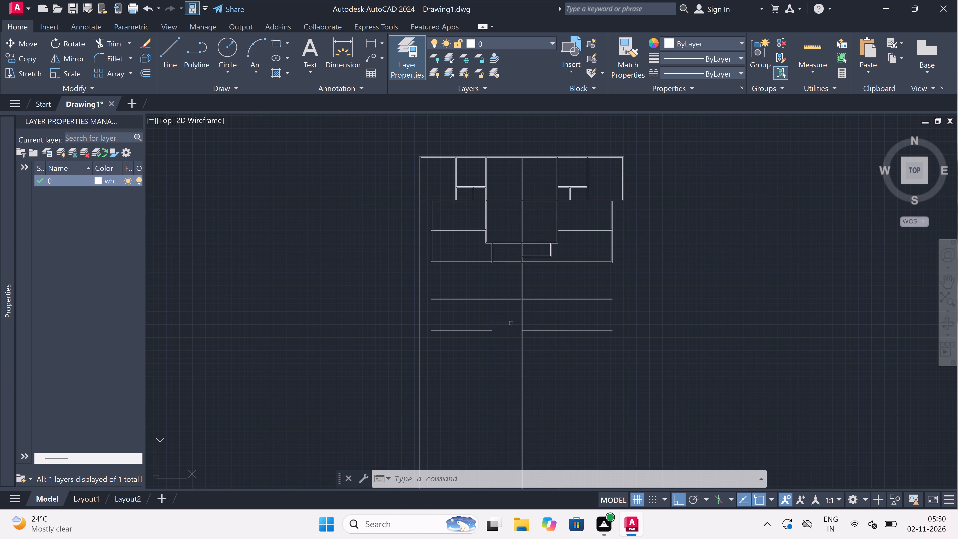
scroll(499, 317, up, 3)
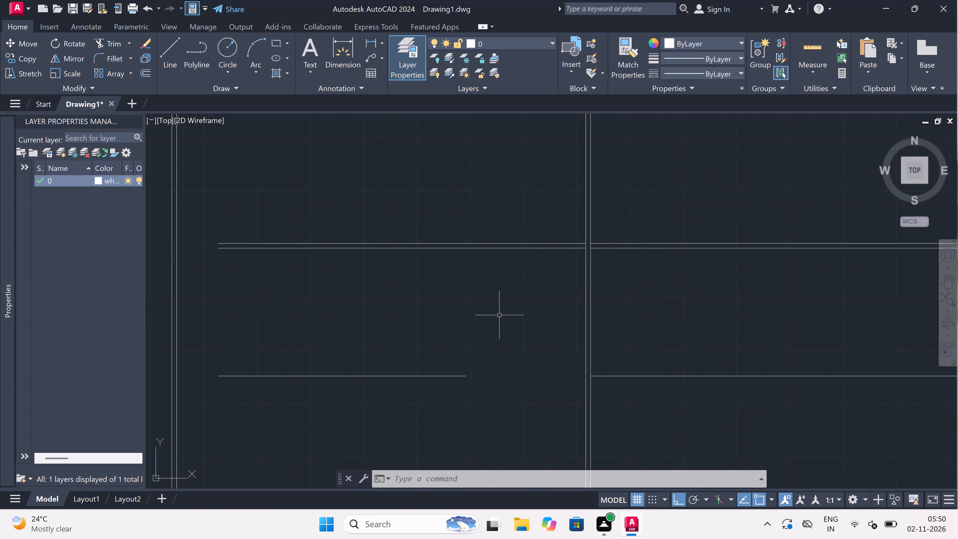
text(o)
key(space)
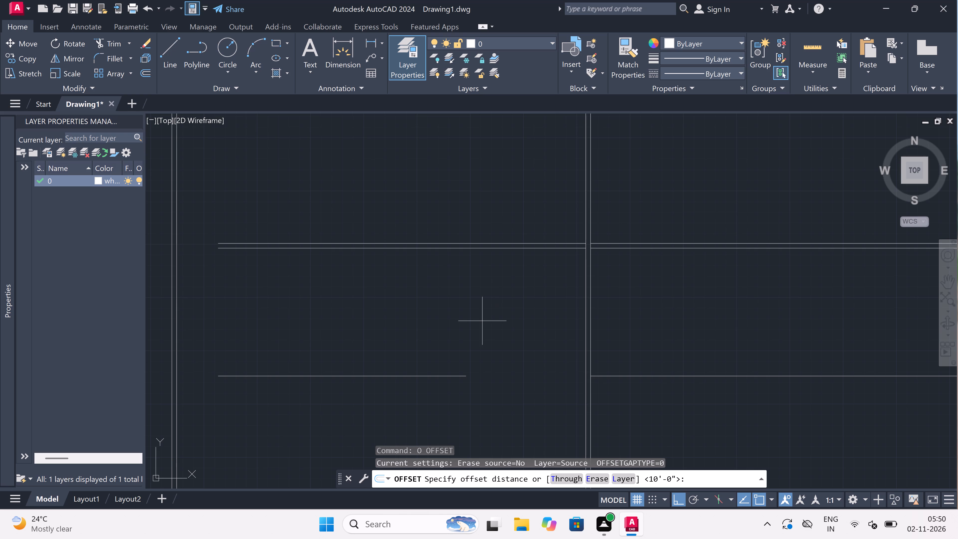
scroll(463, 344, down, 4)
scroll(452, 356, up, 2)
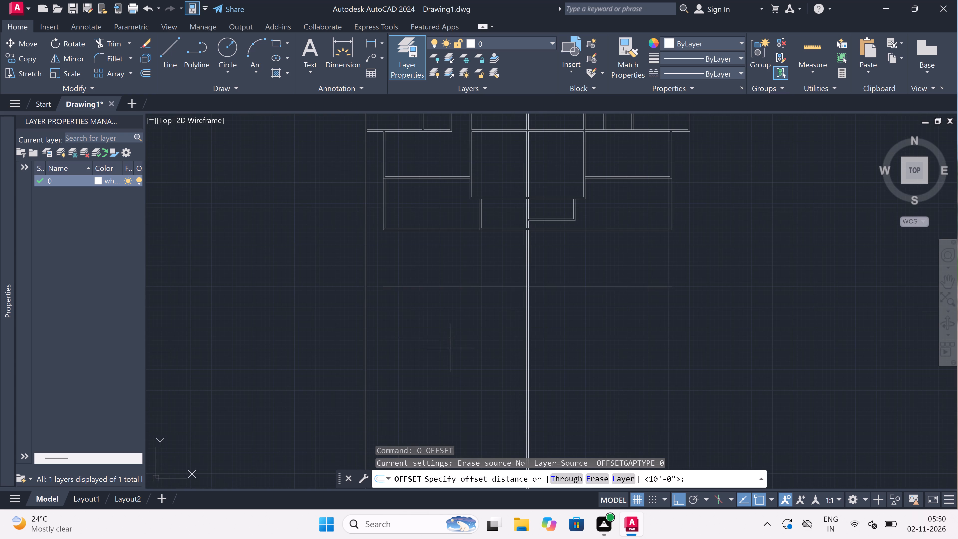
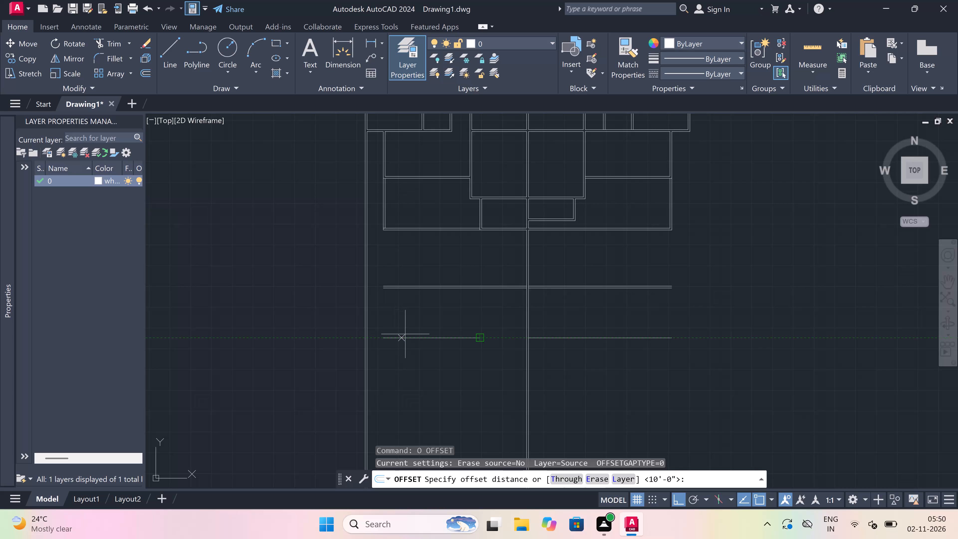
Offset the two single horizontal lines below the double-line wall 4.5" downward, one on each side of the central wall.
click(419, 335)
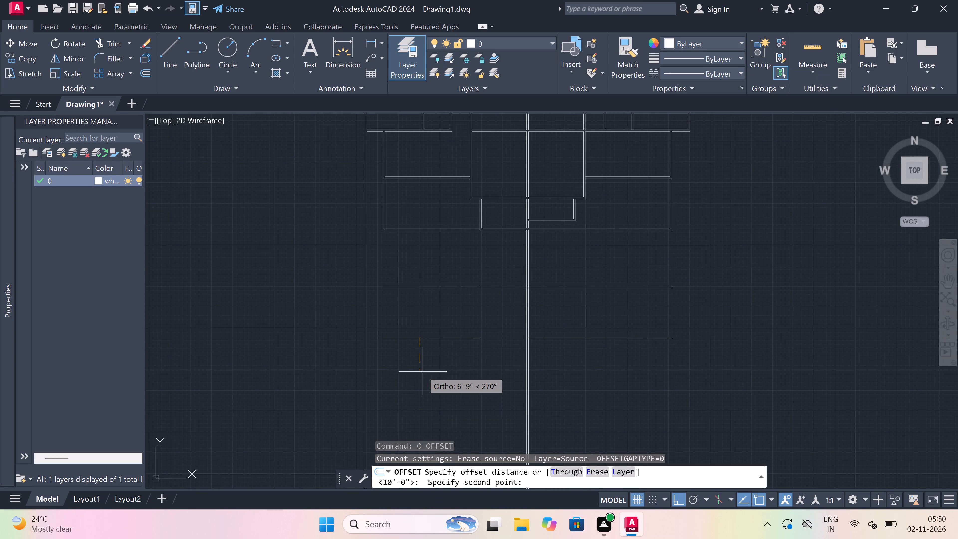
key(4)
text(.5)
text(")
key(space)
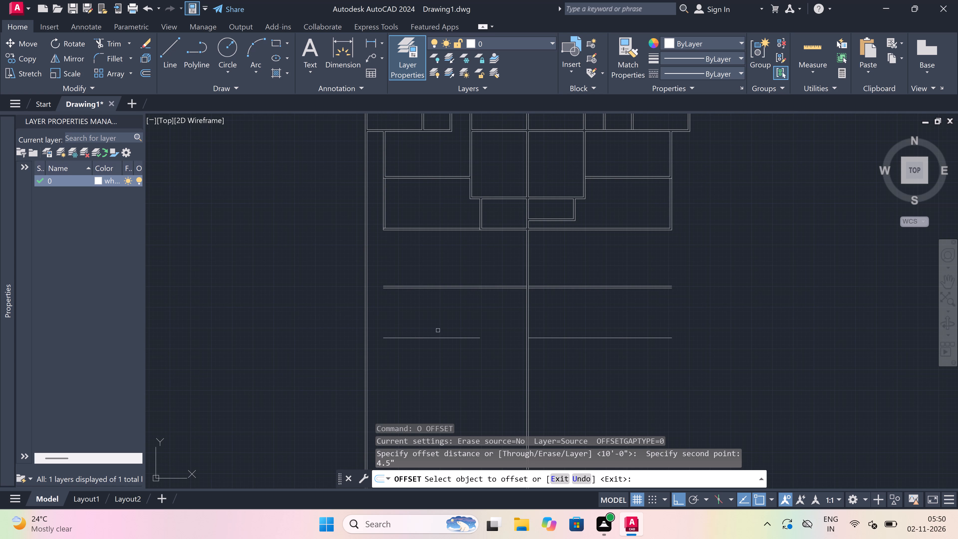
drag(436, 337, 435, 353)
drag(430, 363, 437, 359)
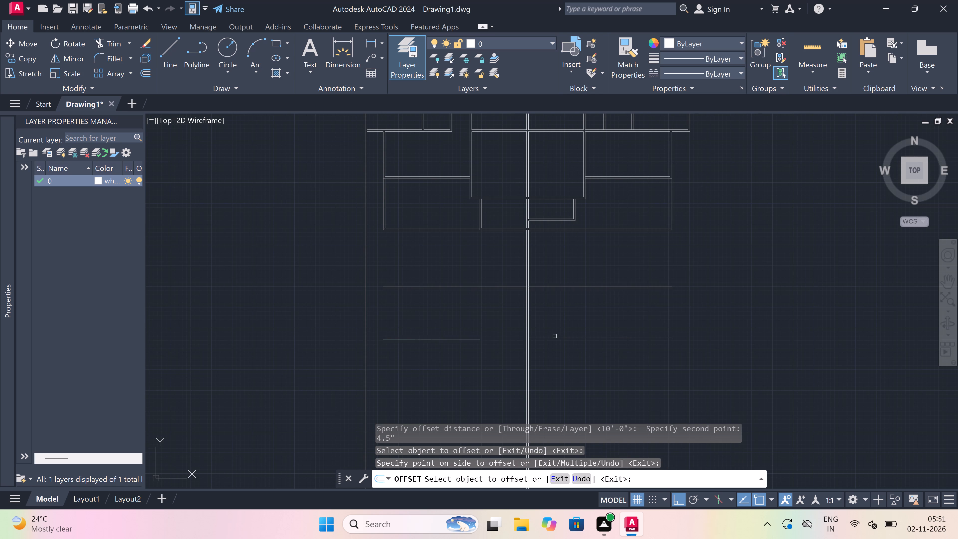
drag(555, 337, 551, 356)
click(545, 377)
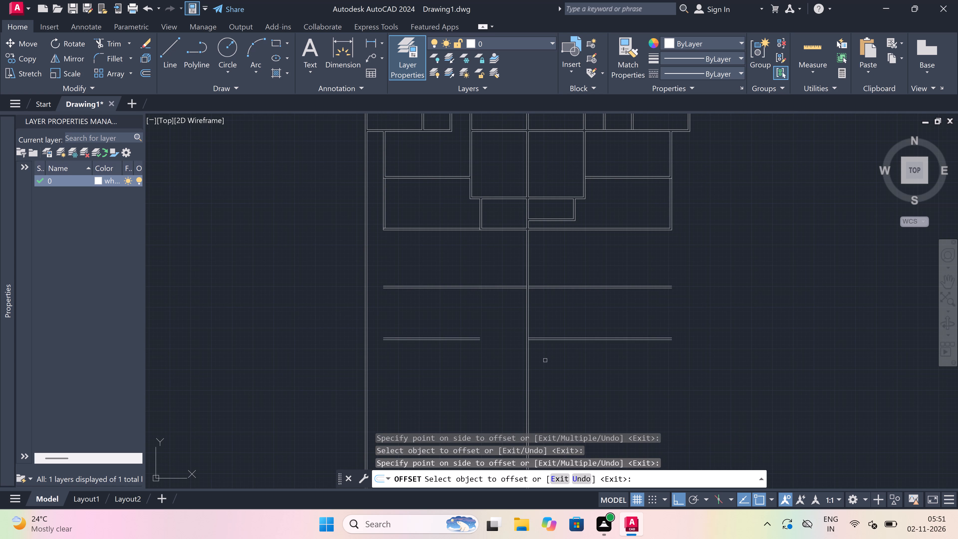
key(Escape)
Extend both lines of the lowest wall's left segment to the central wall.
text(ex)
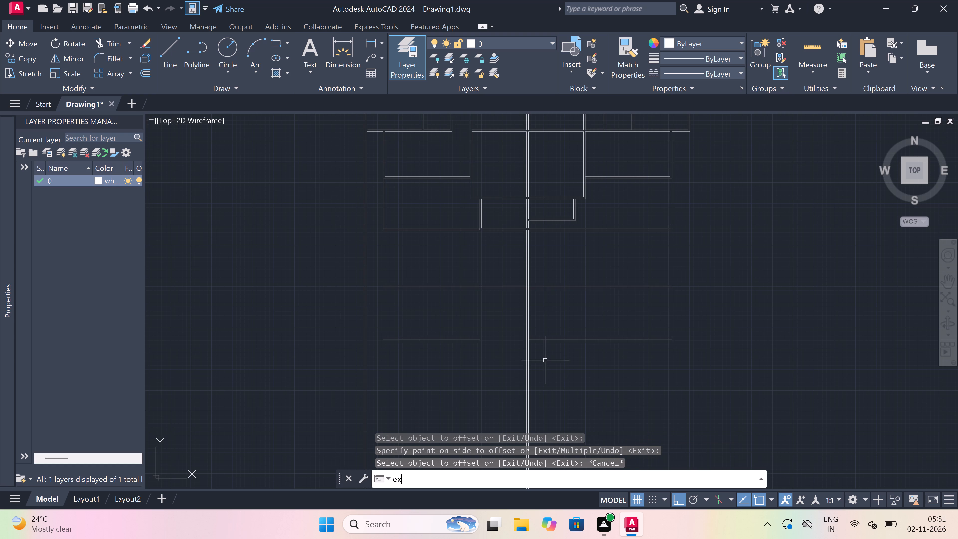
key(space)
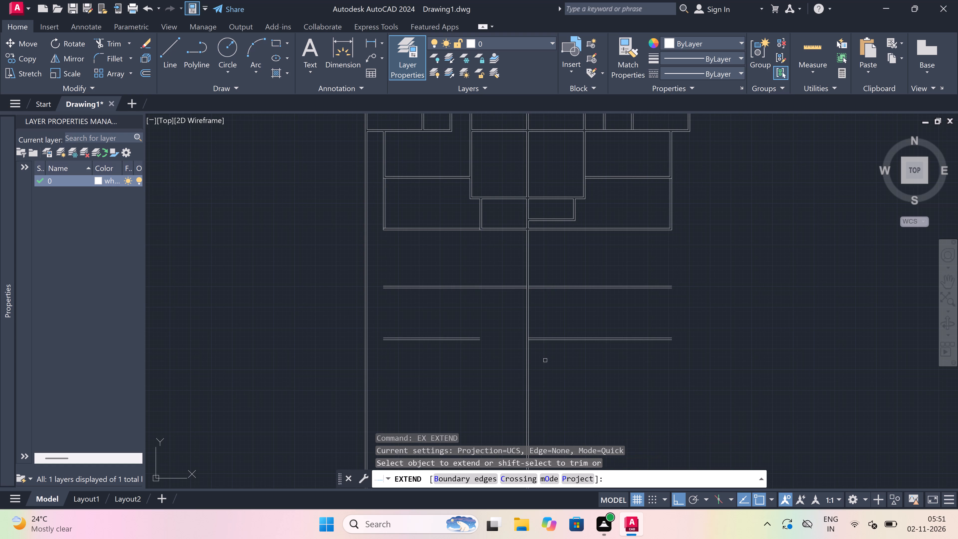
click(479, 347)
click(468, 322)
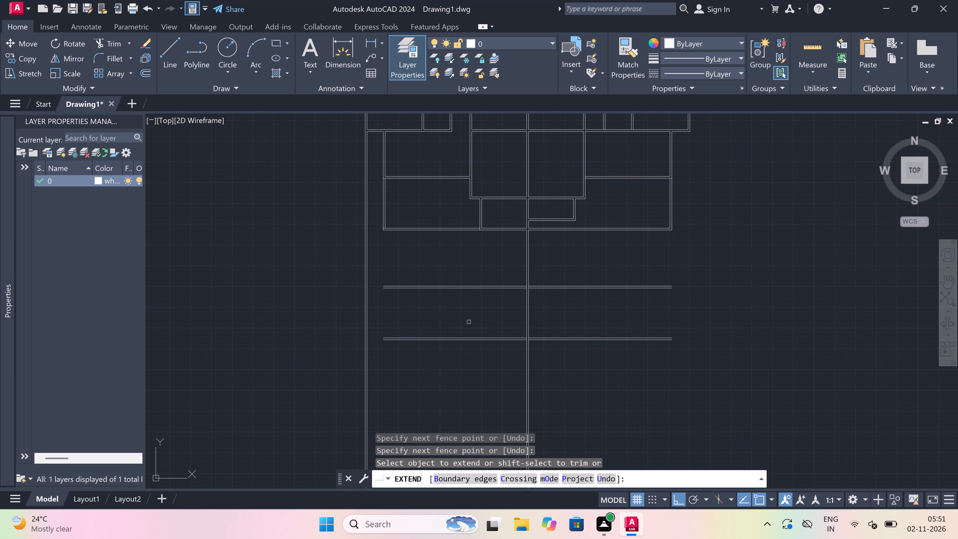
scroll(478, 323, up, 1)
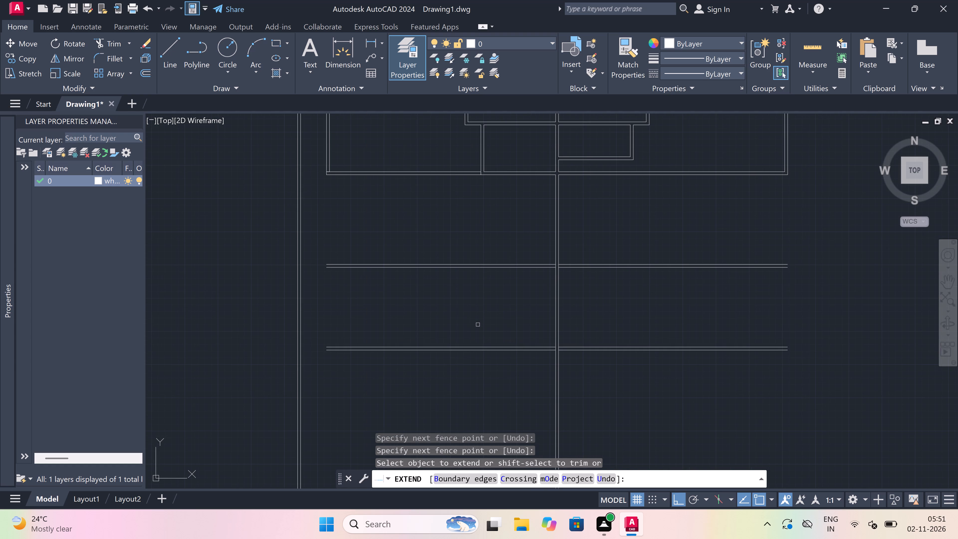
key(Escape)
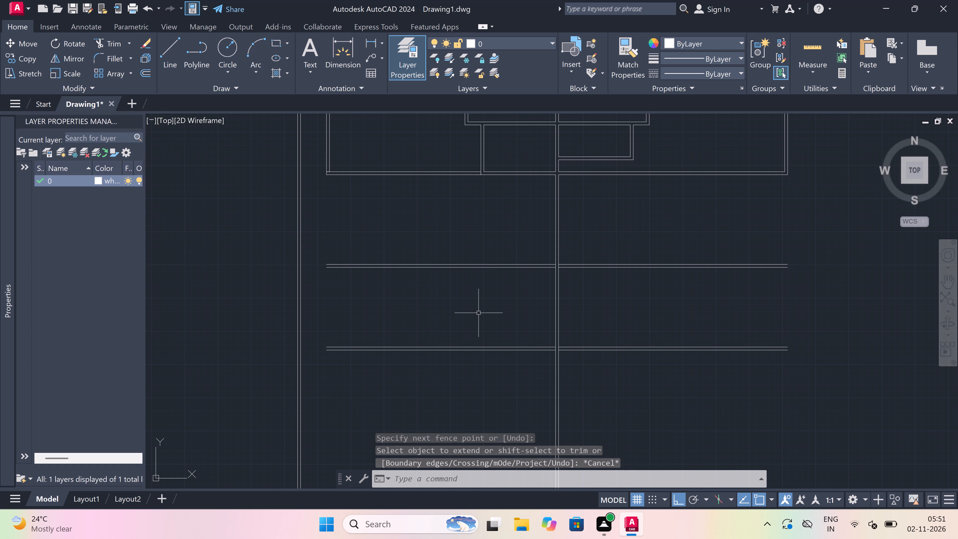
Draw a horizontal line from the small room's lower corner at the central wall across to the partition's inner face on the left.
scroll(479, 313, down, 1)
scroll(454, 299, up, 1)
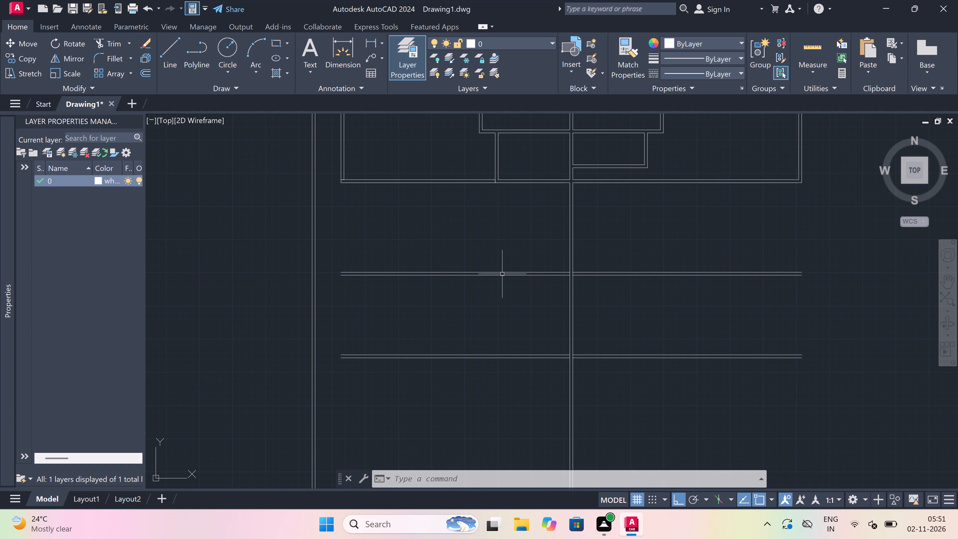
scroll(502, 274, down, 1)
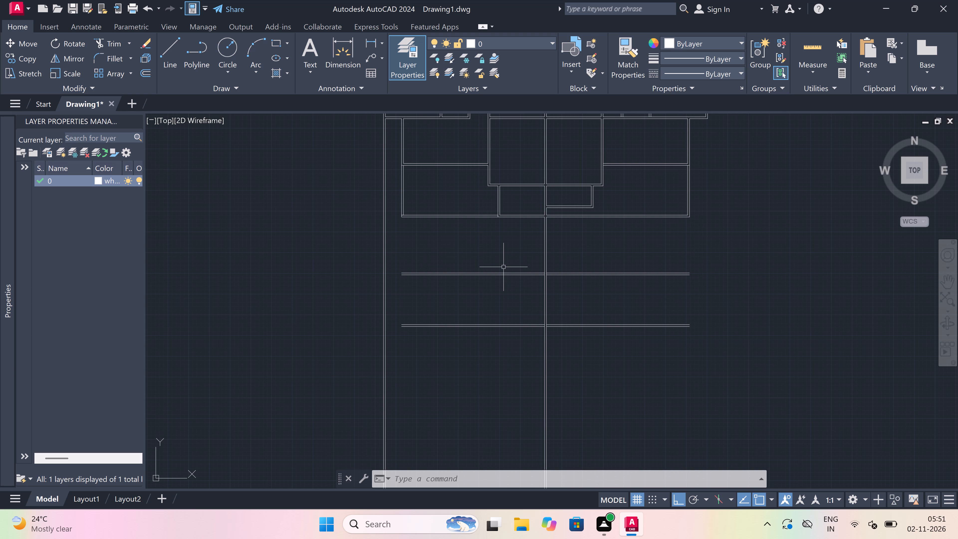
scroll(493, 179, up, 2)
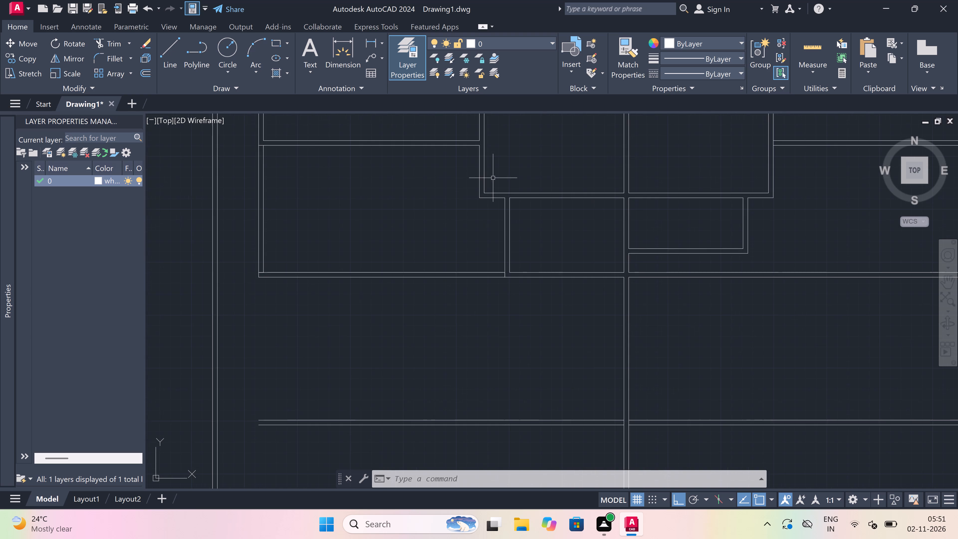
scroll(639, 261, up, 2)
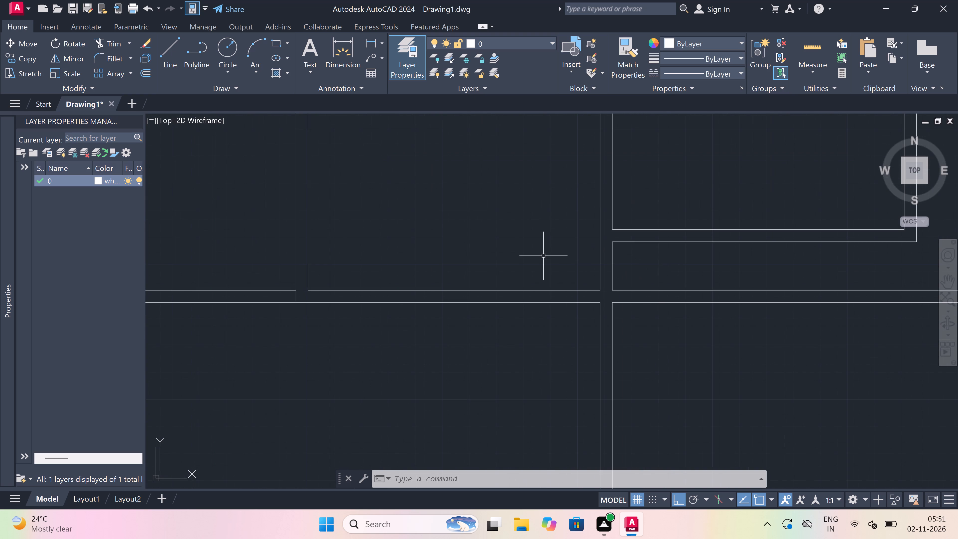
text(l)
key(space)
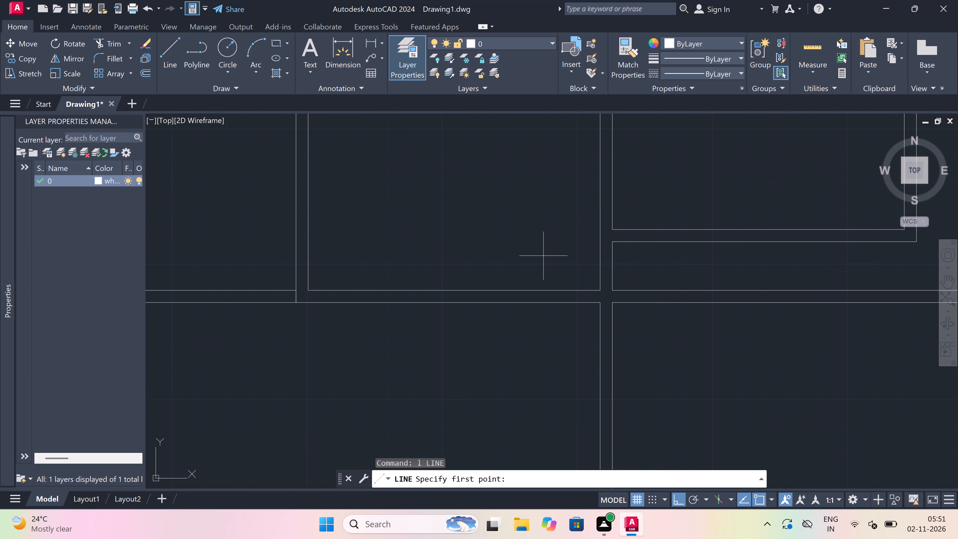
scroll(545, 256, up, 1)
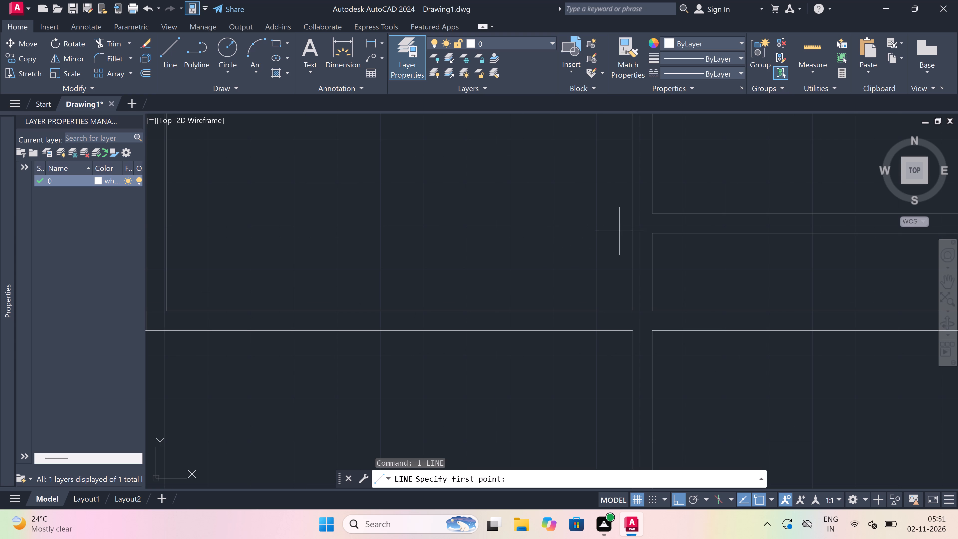
scroll(651, 229, down, 1)
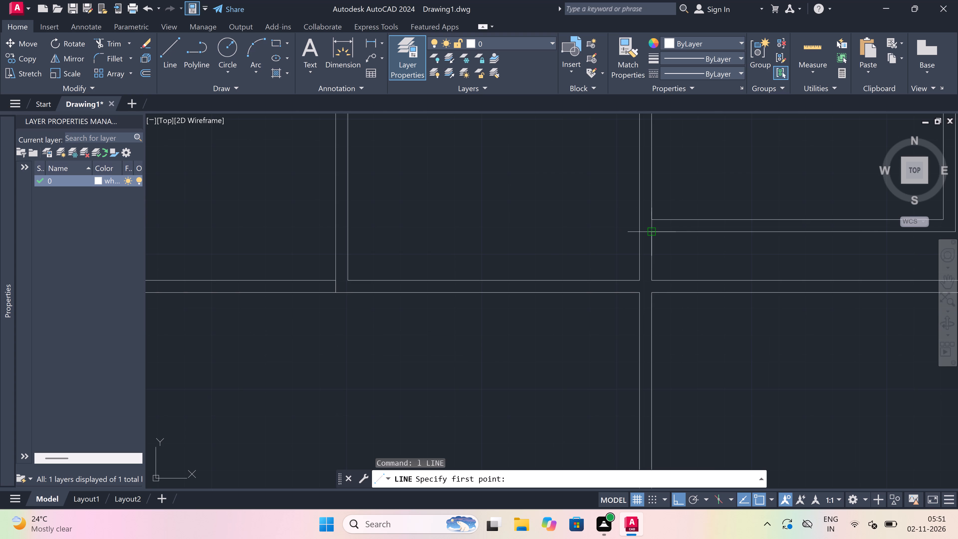
scroll(651, 229, down, 2)
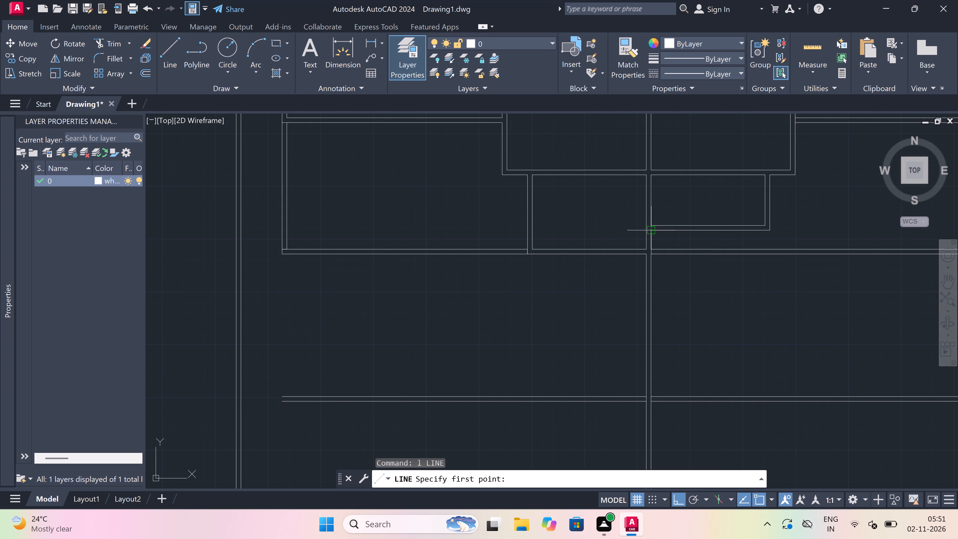
click(651, 229)
scroll(555, 227, up, 3)
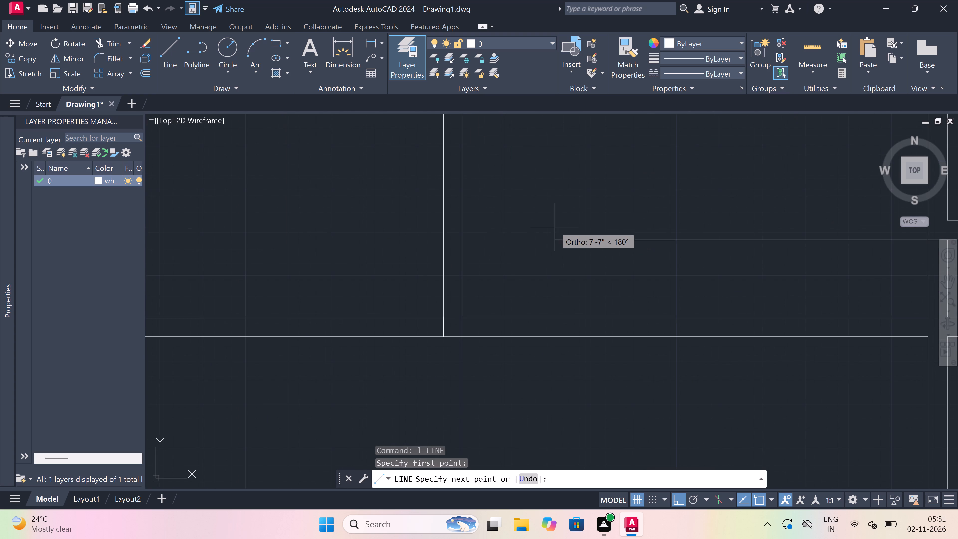
click(463, 241)
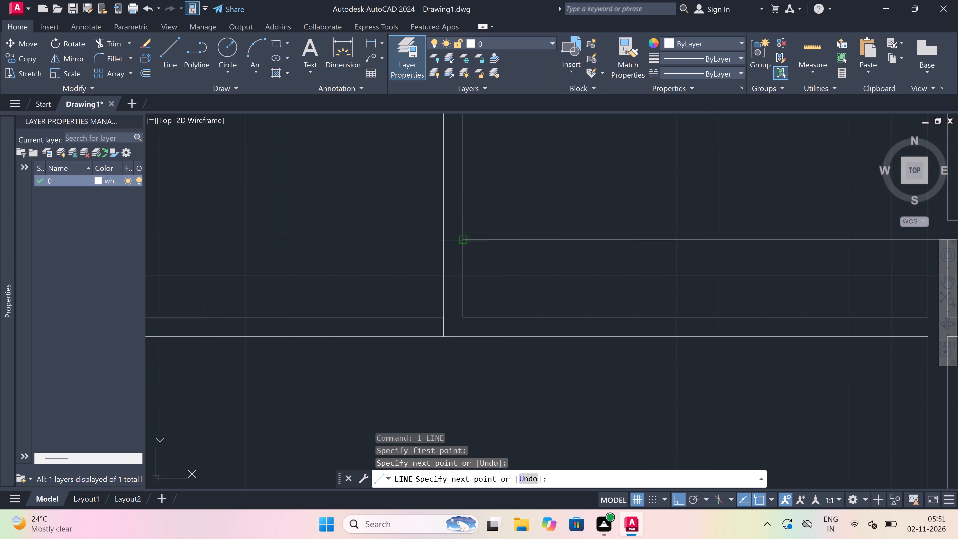
key(Escape)
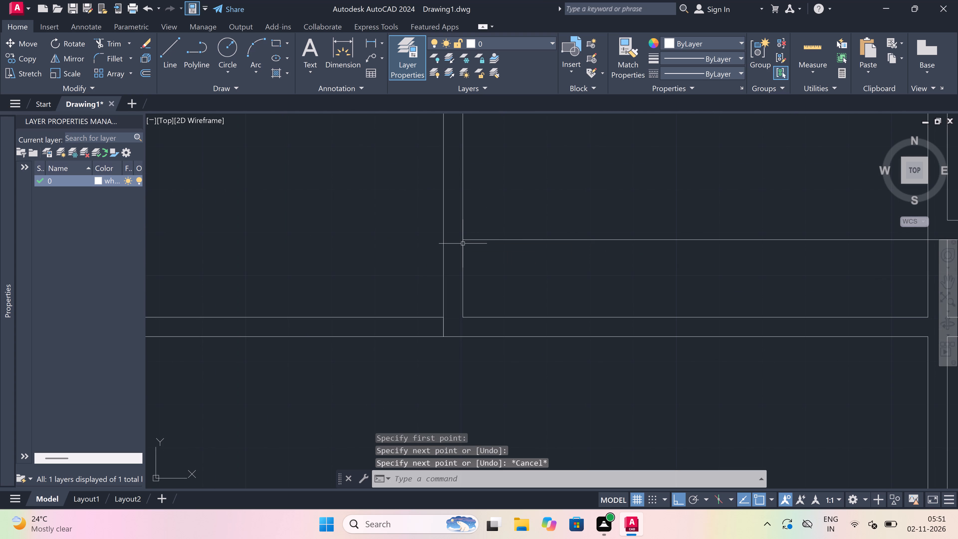
Draw a line from the bottom wall's inner-line midpoint up to the new horizontal line, 4.5" right, and down to the wall's outer line.
key(space)
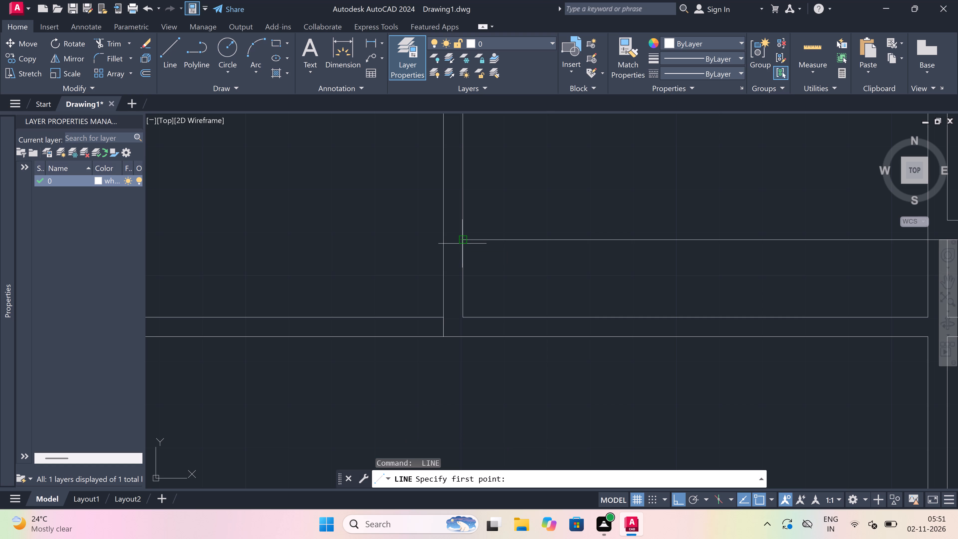
scroll(462, 242, down, 2)
scroll(477, 238, up, 2)
scroll(545, 261, down, 2)
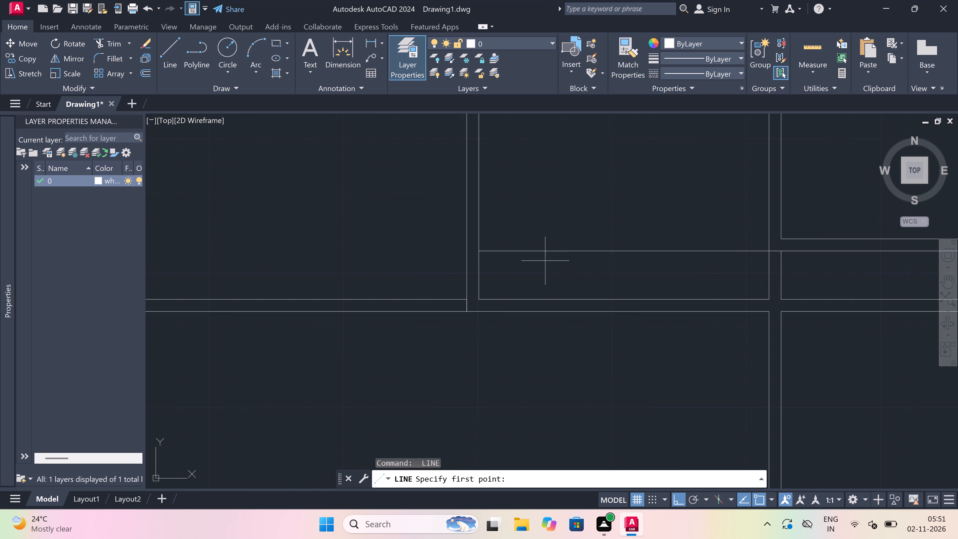
scroll(592, 278, up, 1)
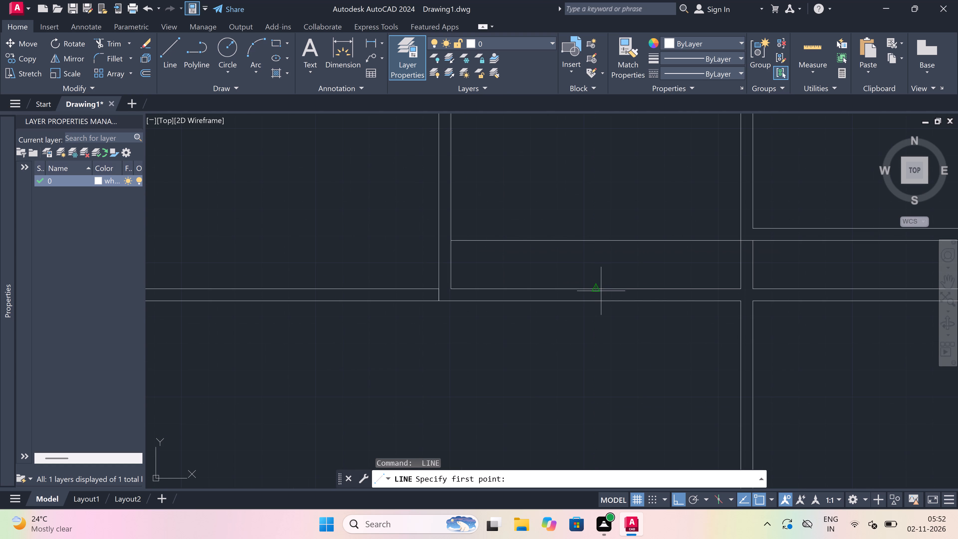
click(599, 286)
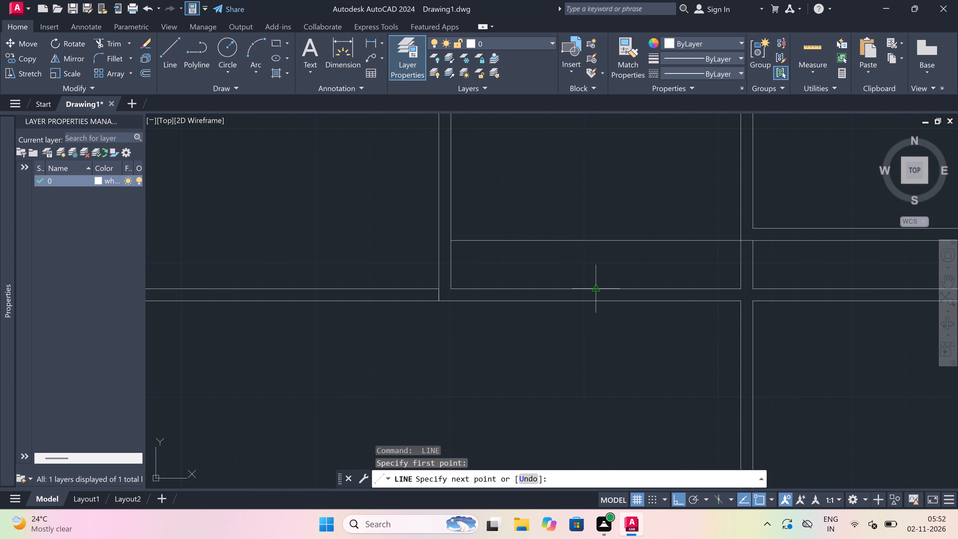
click(593, 242)
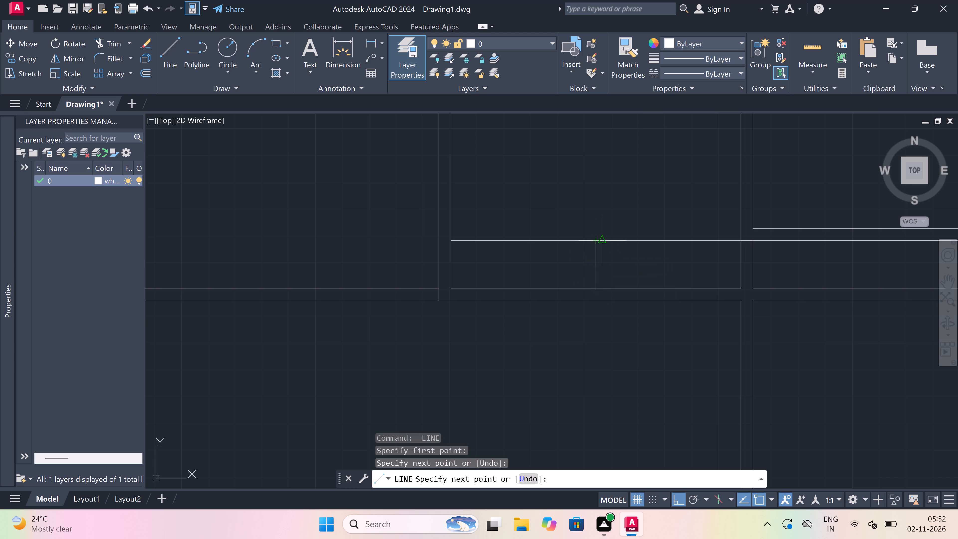
text(4.5)
text(")
key(space)
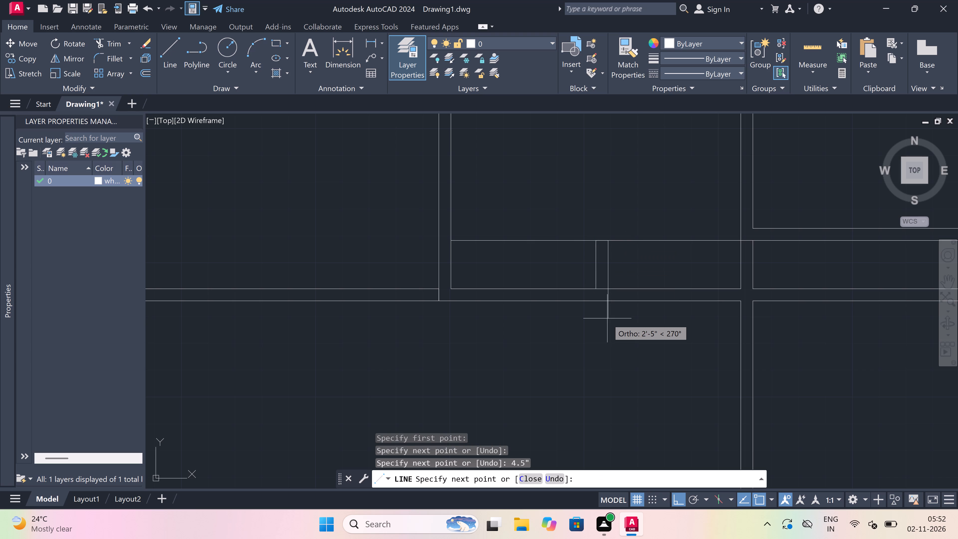
click(607, 298)
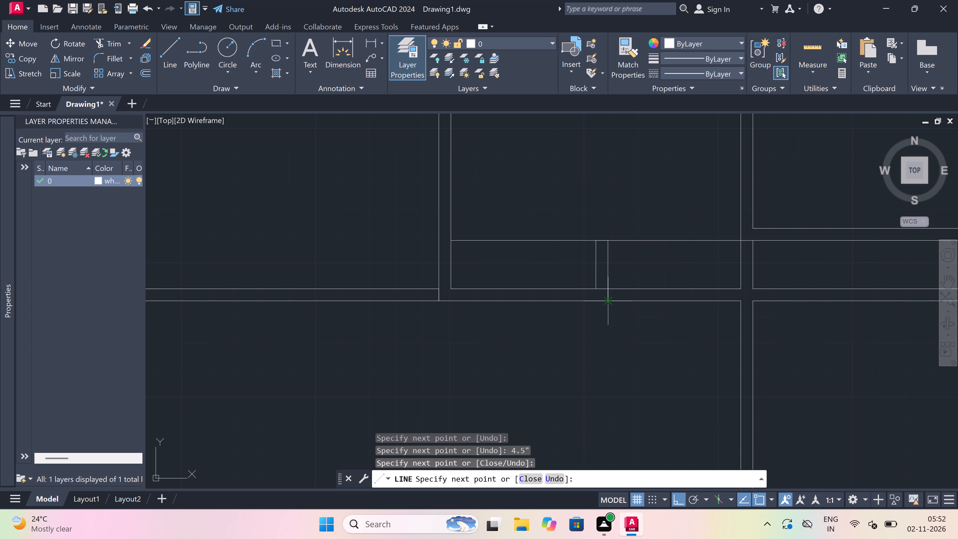
key(Escape)
Extend the central wall's left line upward across the gap at the bottom wall.
text(ex)
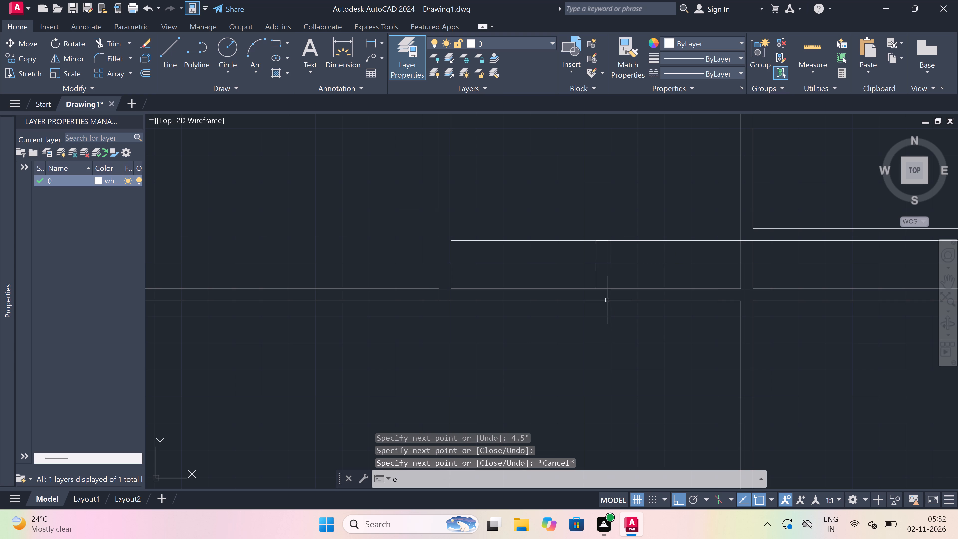
key(space)
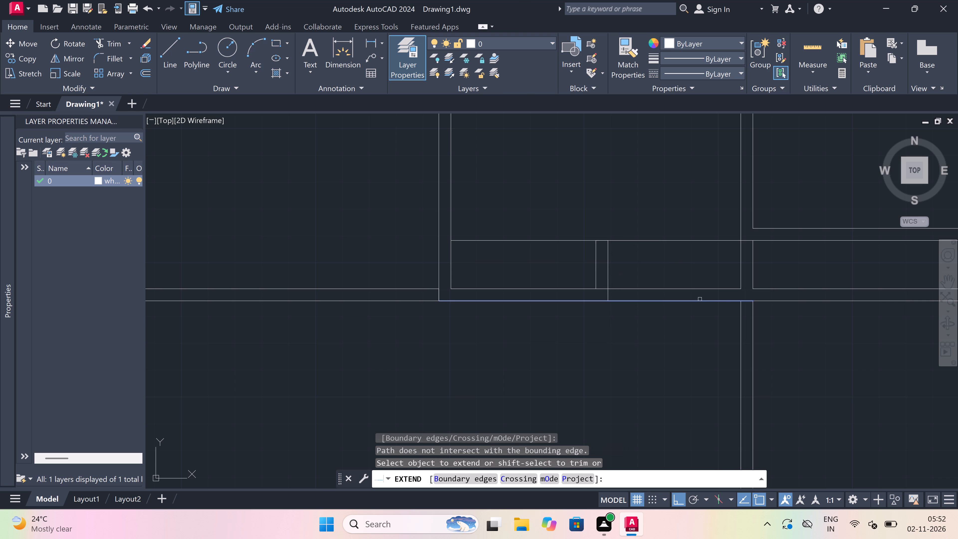
click(740, 313)
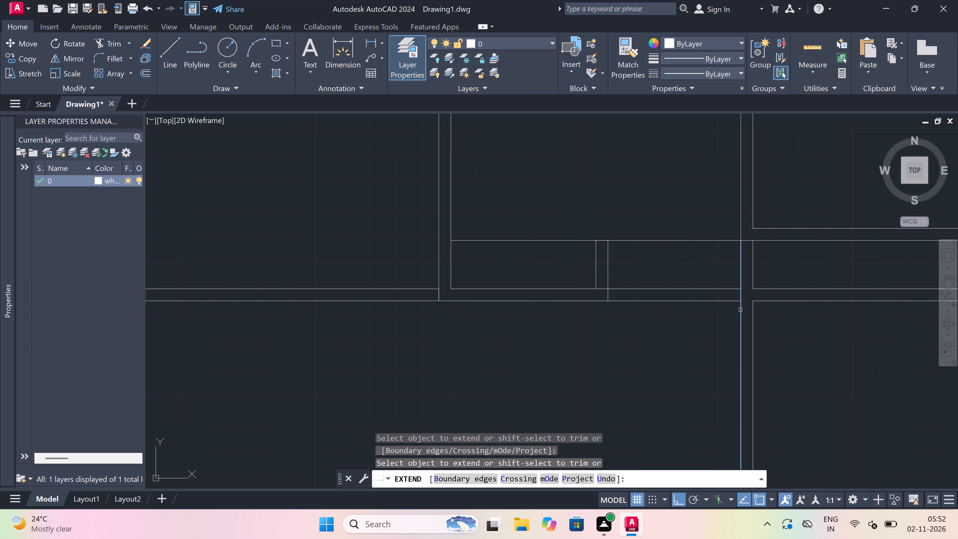
key(Escape)
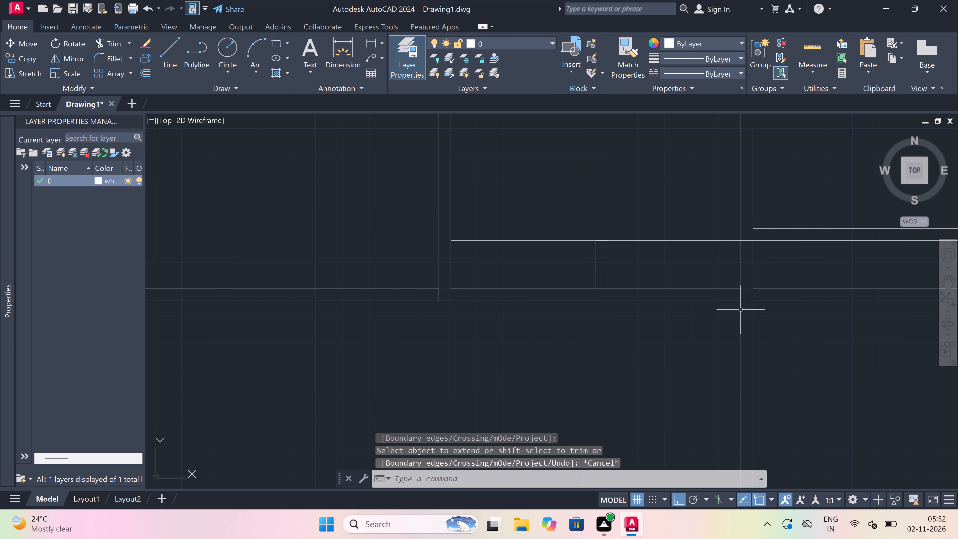
Trim both bottom-wall lines between the new 4.5" partition and the central wall, plus the inner line's stub inside the partition.
text(tr)
key(space)
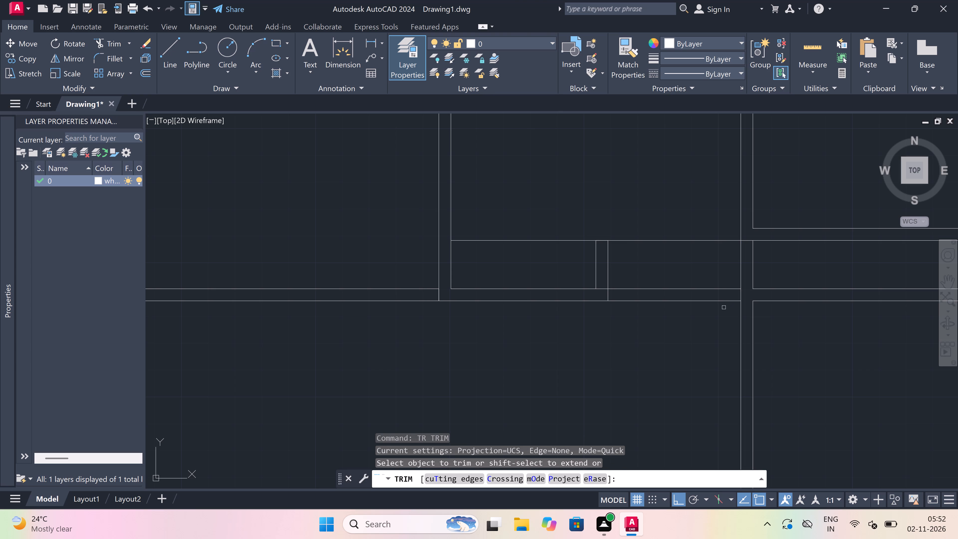
click(704, 292)
click(699, 280)
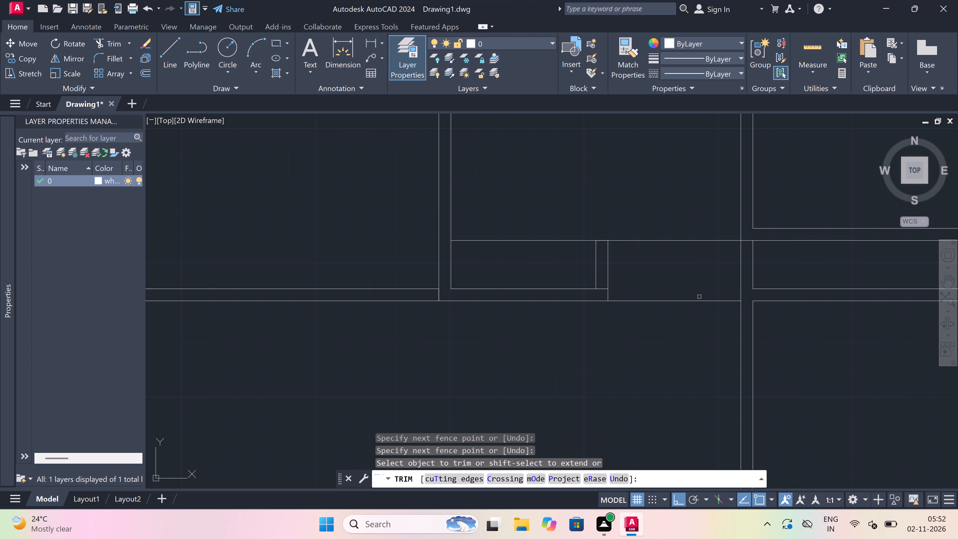
click(699, 297)
click(687, 334)
scroll(596, 285, up, 2)
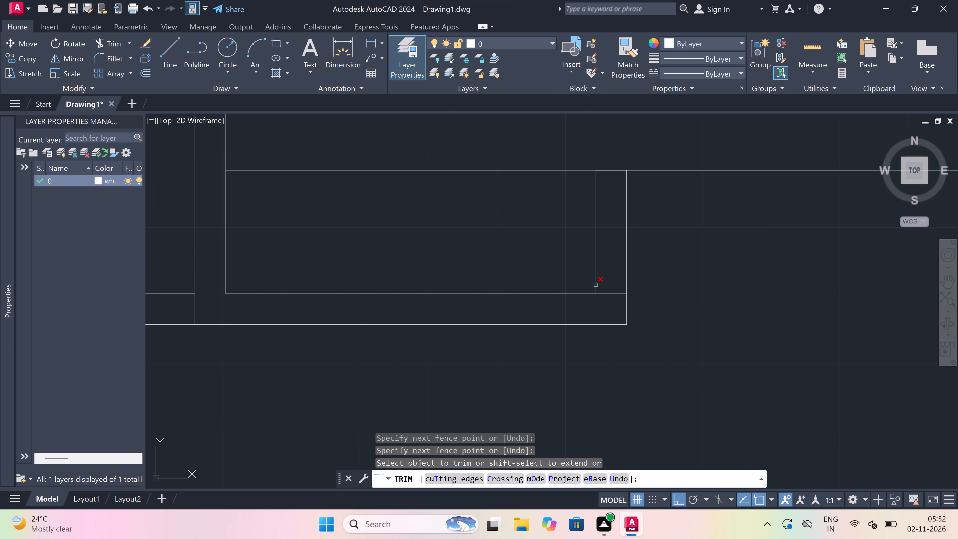
click(615, 305)
click(607, 277)
scroll(607, 277, down, 5)
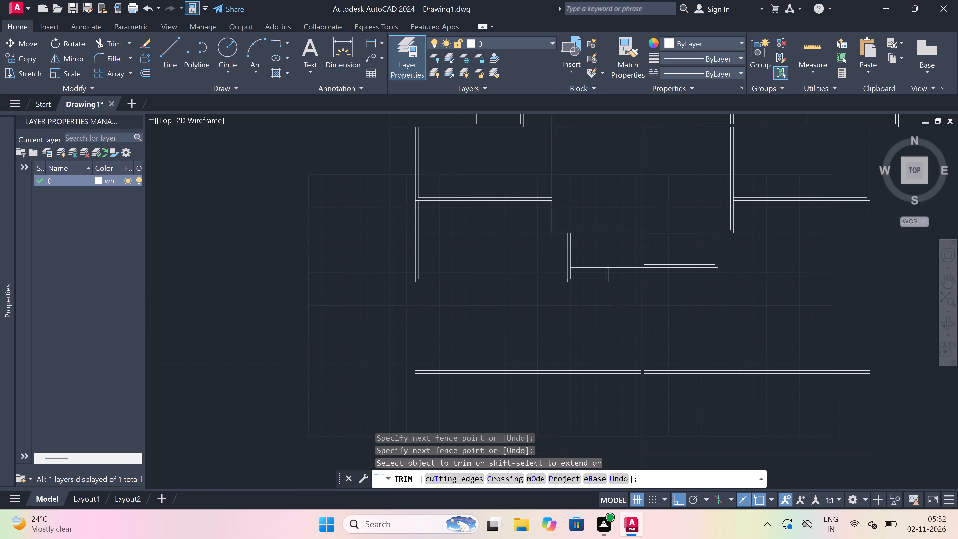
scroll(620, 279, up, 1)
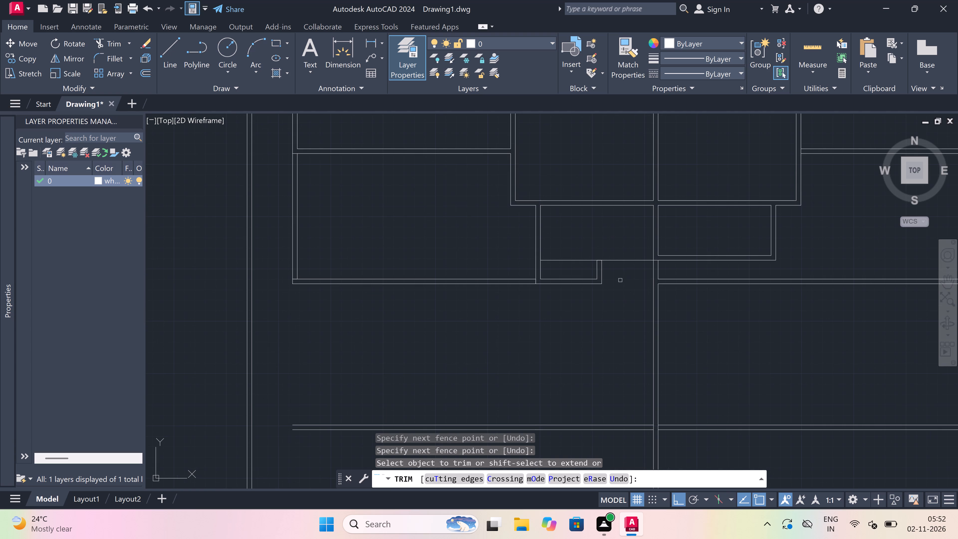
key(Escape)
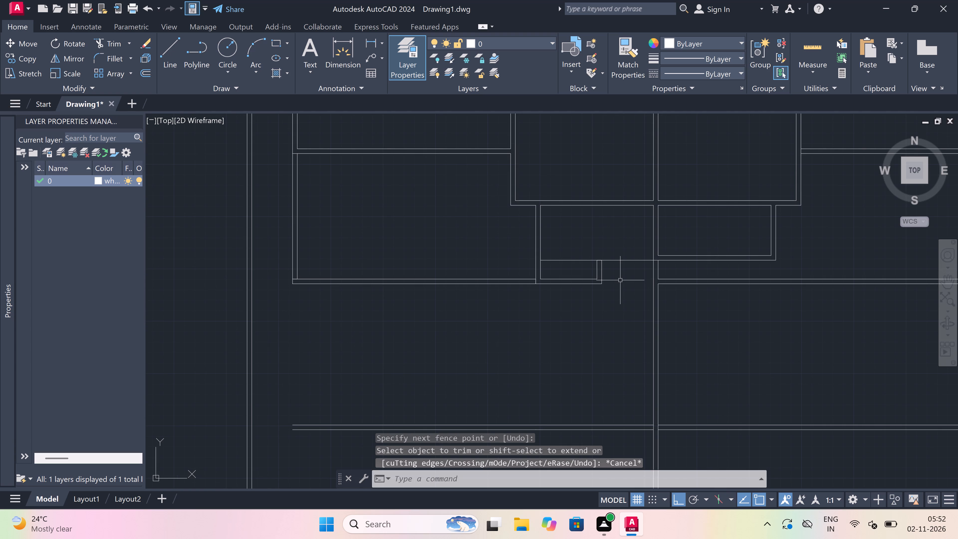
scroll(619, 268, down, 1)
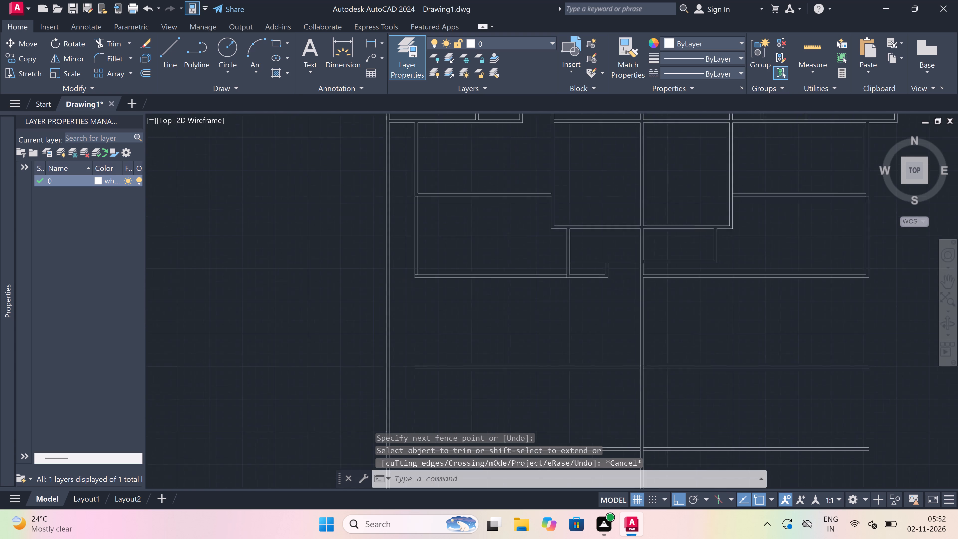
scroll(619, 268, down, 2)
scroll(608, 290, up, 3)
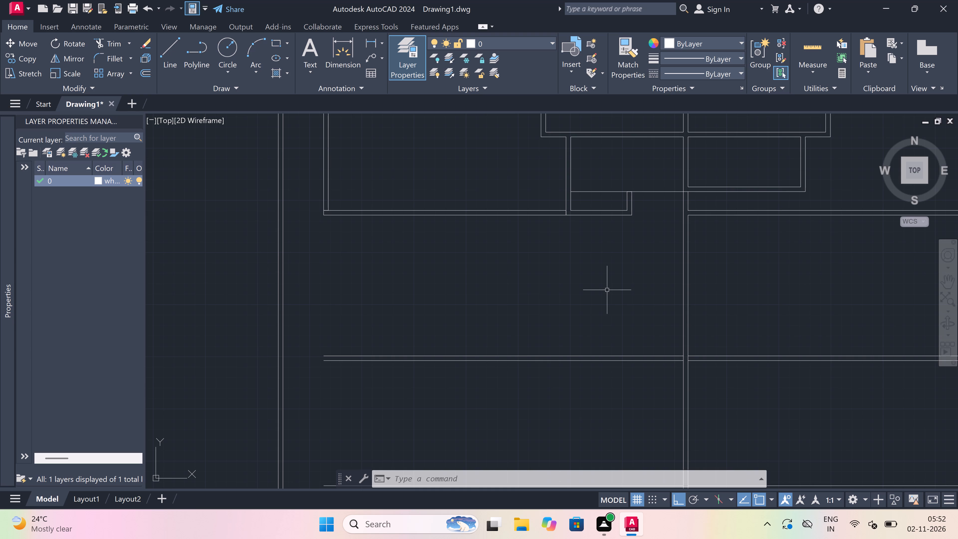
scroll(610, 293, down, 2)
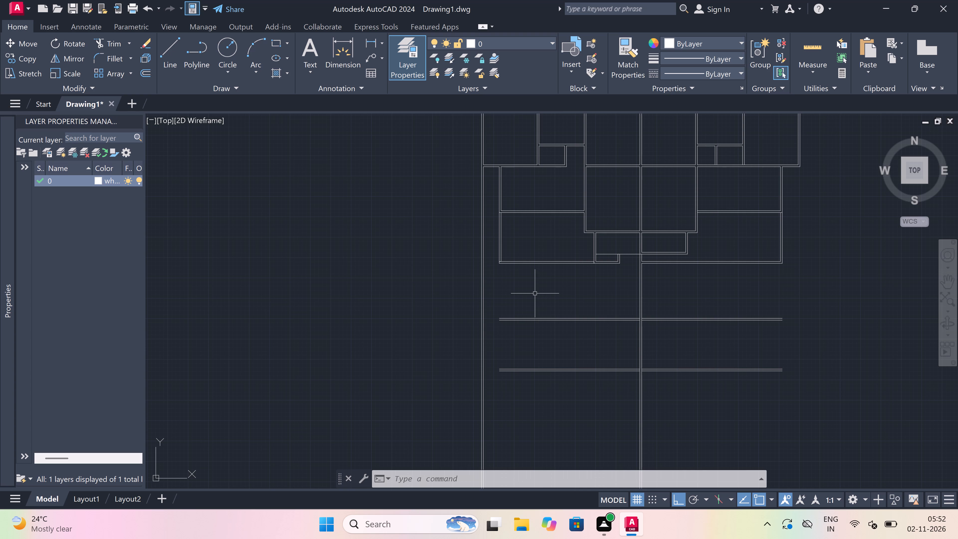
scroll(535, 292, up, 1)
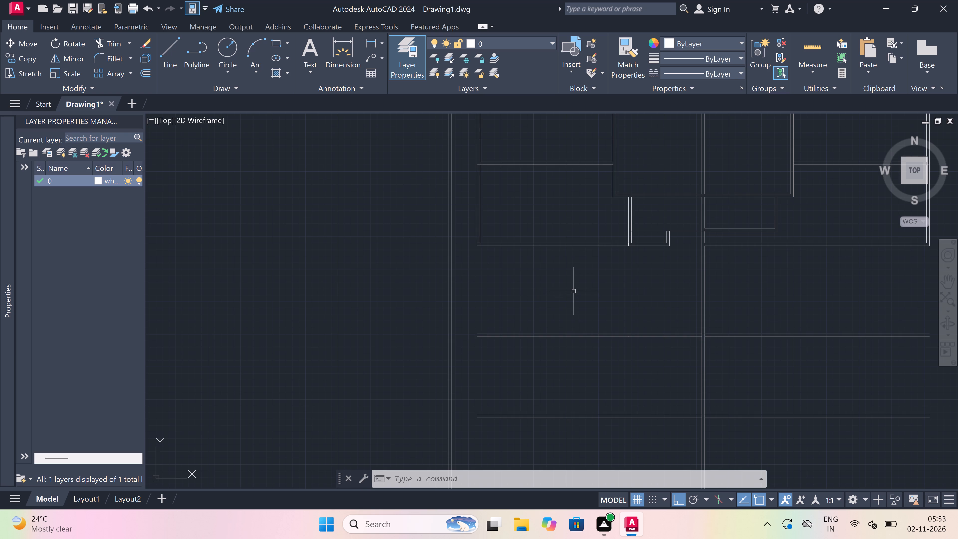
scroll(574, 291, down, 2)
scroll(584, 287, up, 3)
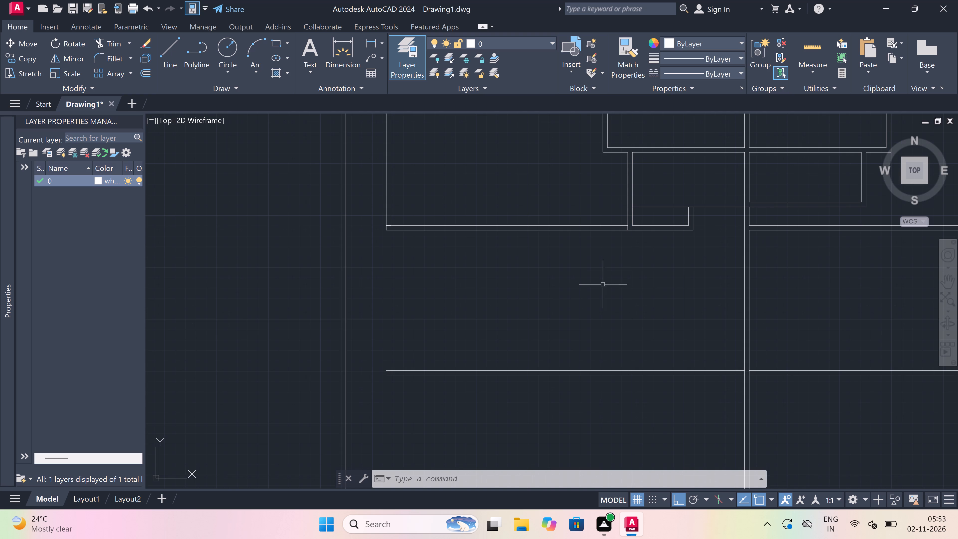
Draw a stub partition from the next wall's upper line, aligned with the partition end above: about 2'-10" down, 4.5" left, up to the wall's lower line.
text(l)
key(space)
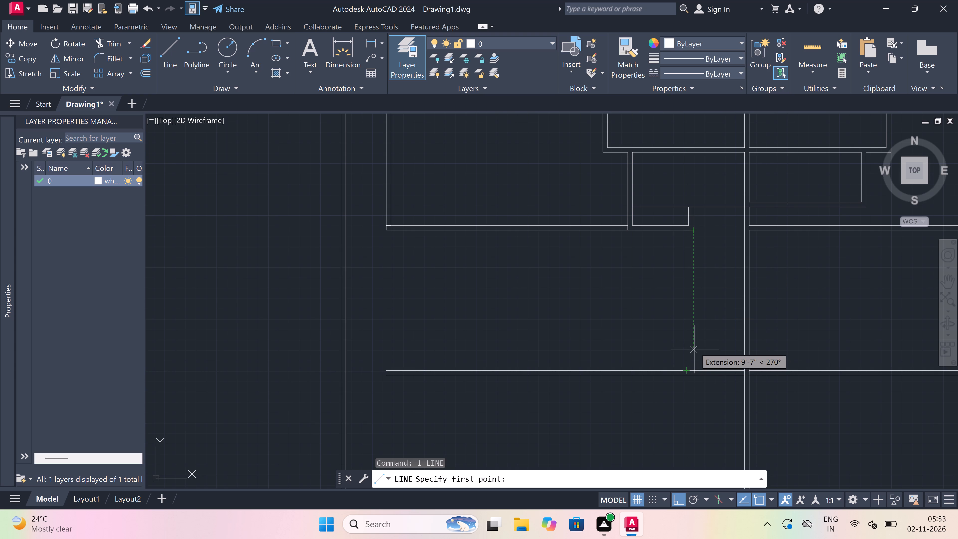
click(696, 367)
scroll(699, 395, up, 4)
scroll(699, 395, down, 4)
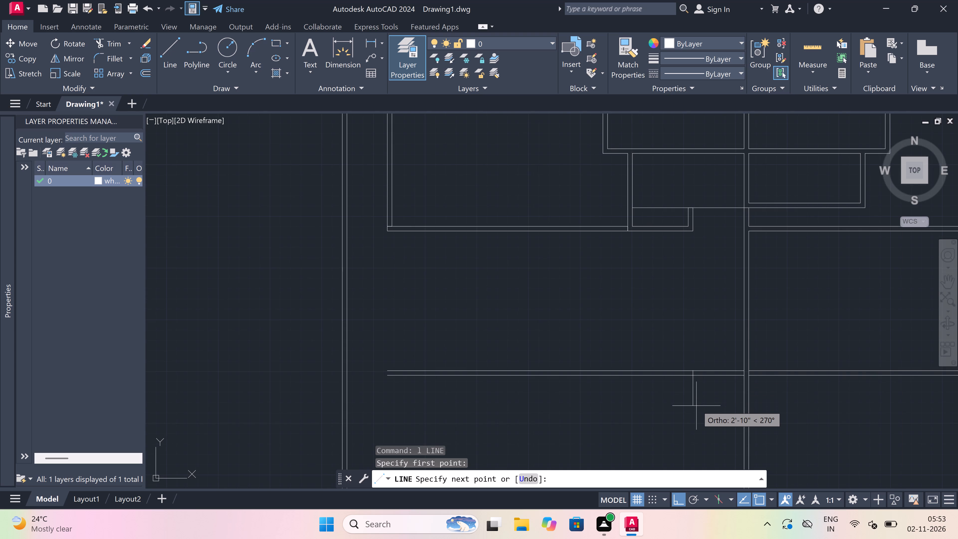
click(696, 406)
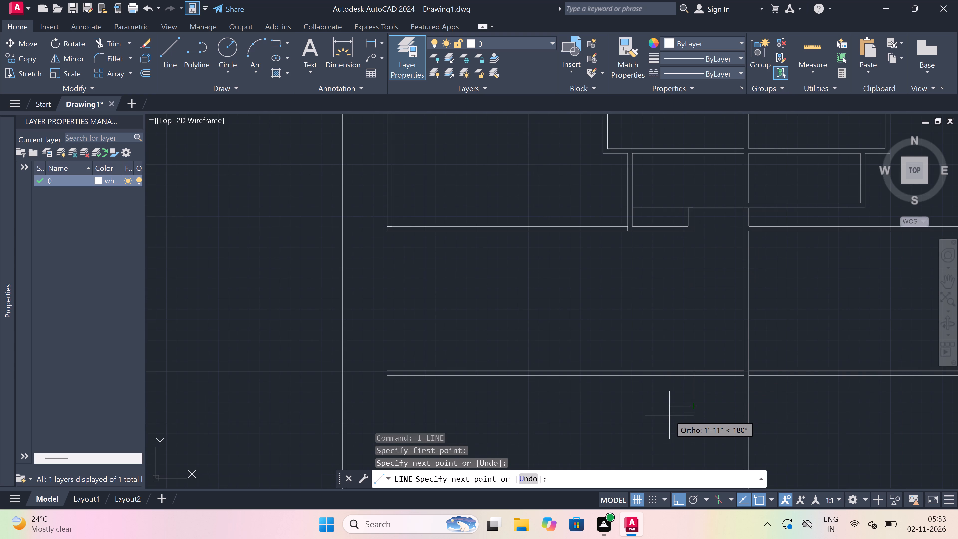
text(4.5)
text(")
key(space)
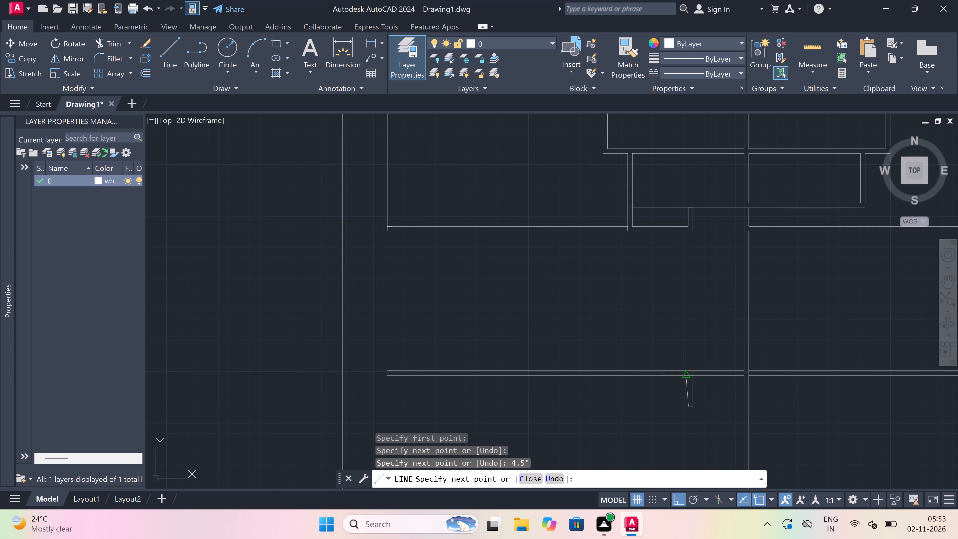
scroll(683, 371, up, 2)
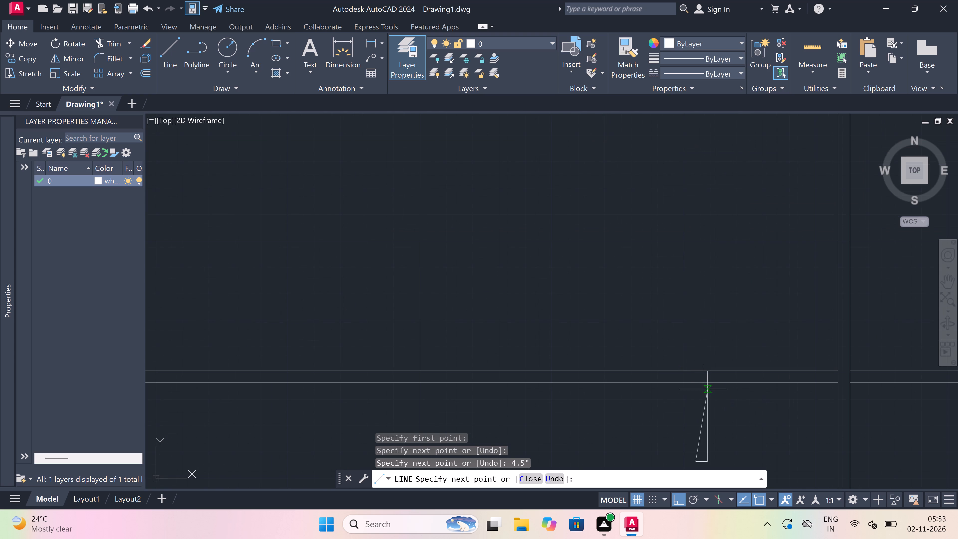
click(694, 381)
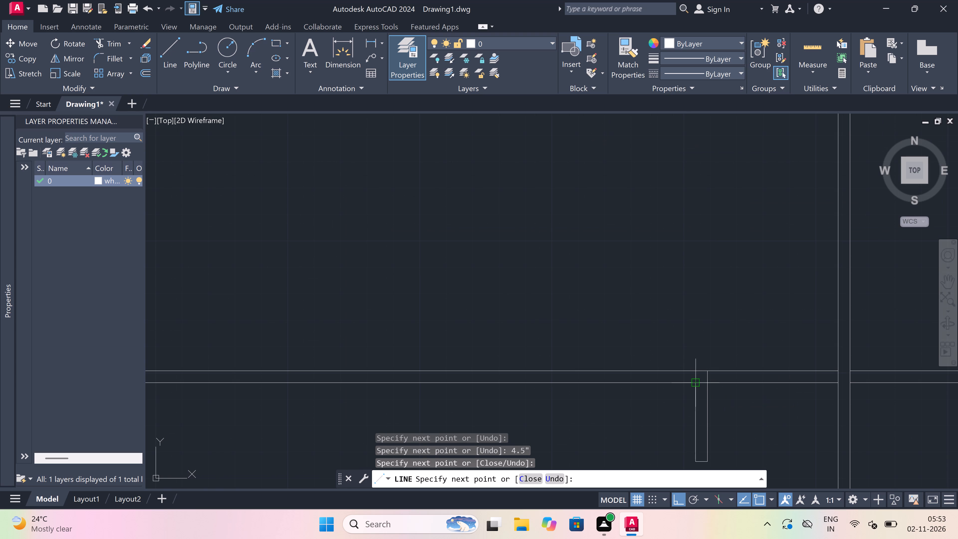
key(Escape)
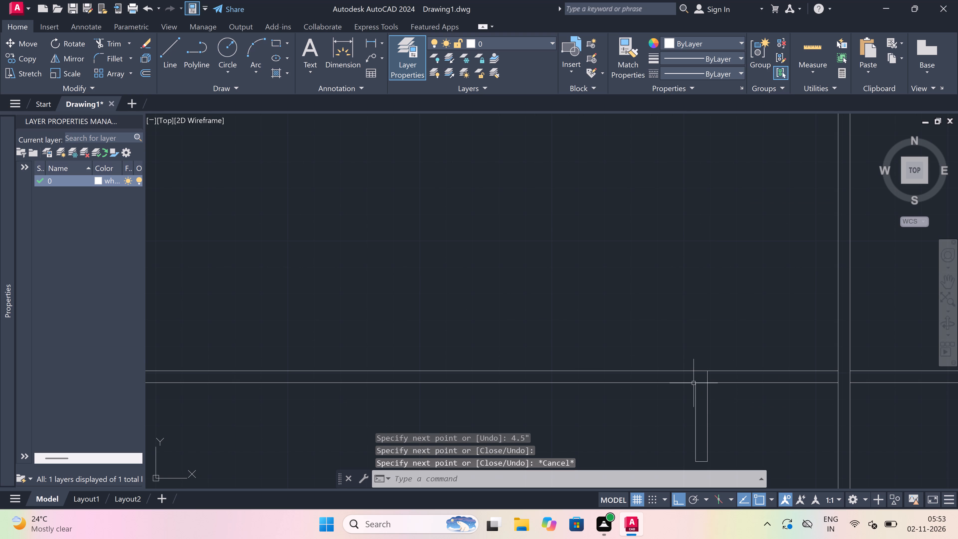
Trim the wall's lower line inside the new stub partition and both wall lines between the stub and the central wall.
scroll(644, 315, down, 3)
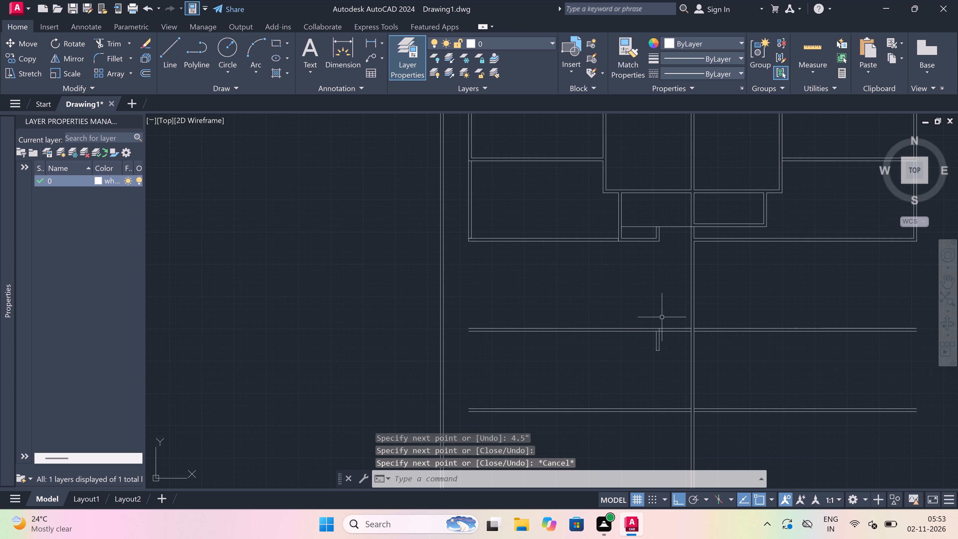
scroll(663, 316, up, 1)
scroll(663, 316, down, 1)
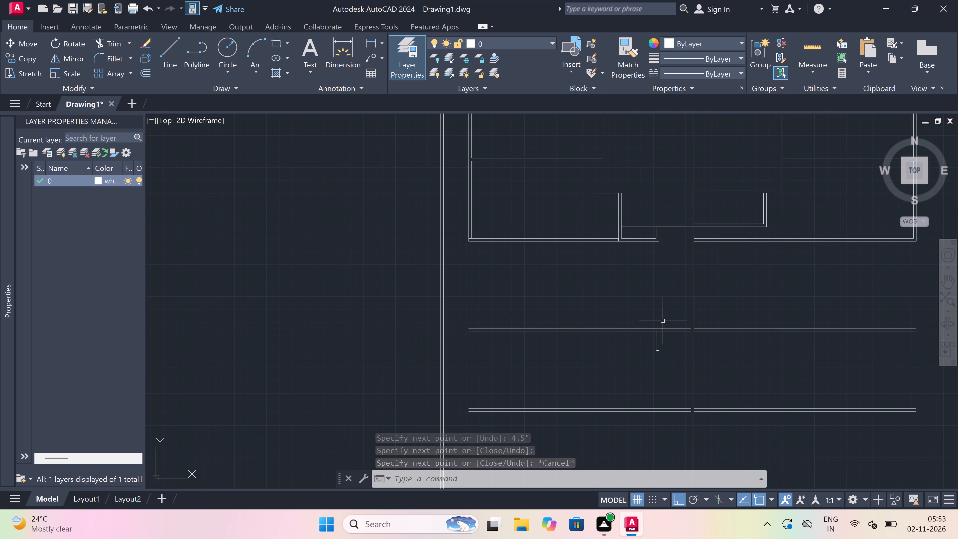
scroll(659, 335, up, 1)
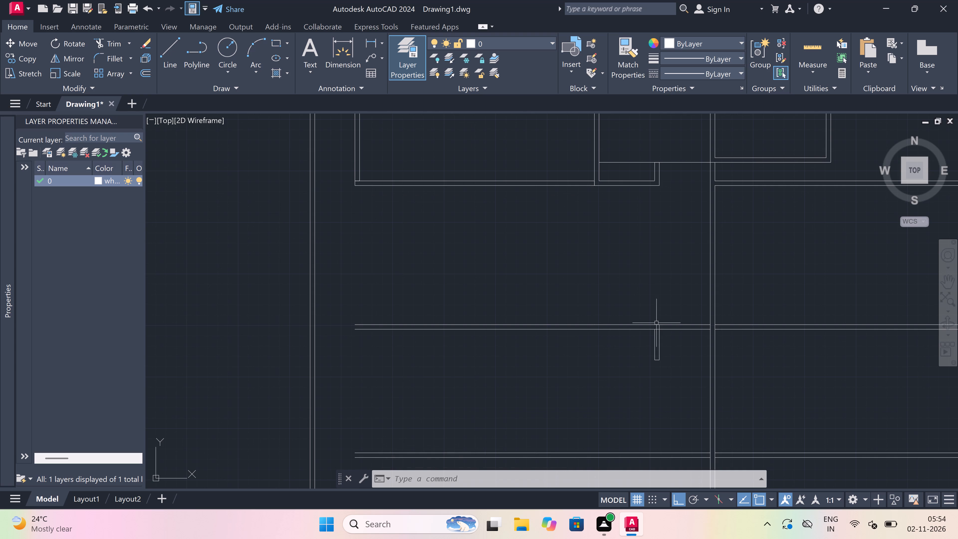
text(tr)
key(space)
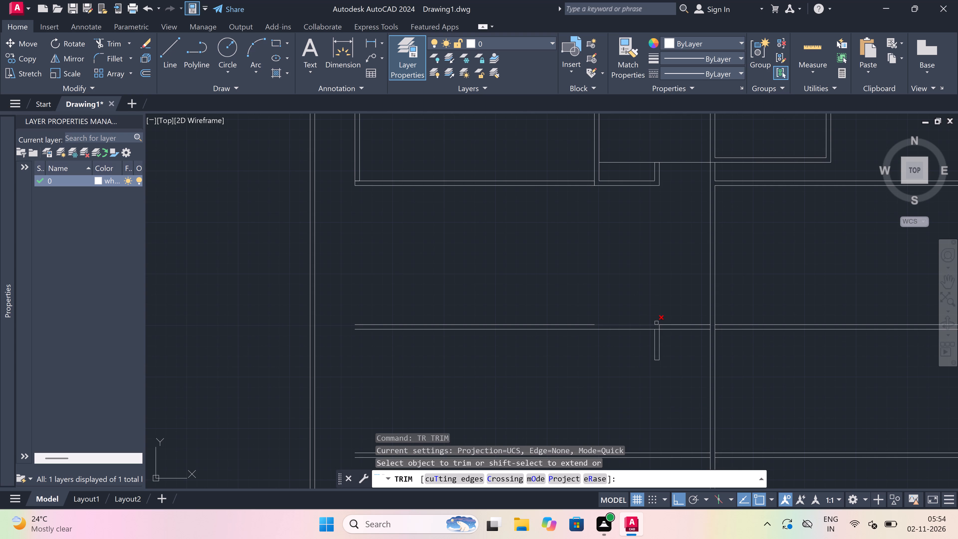
scroll(655, 331, up, 3)
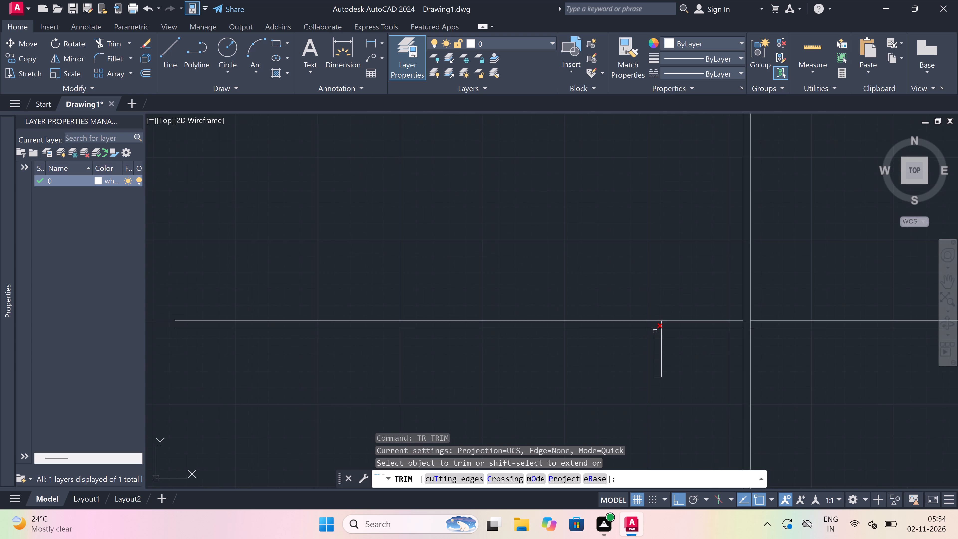
scroll(656, 322, up, 2)
click(656, 322)
click(668, 364)
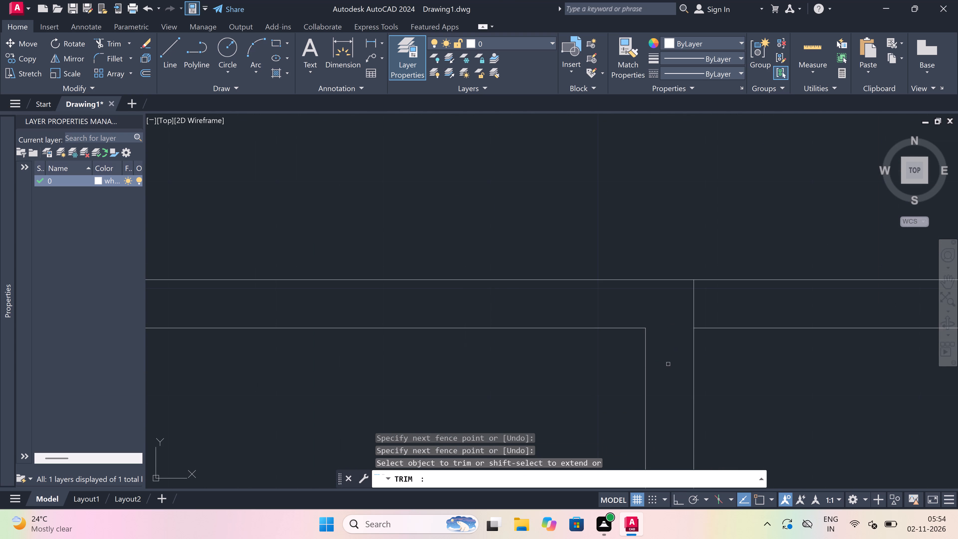
scroll(669, 317, down, 5)
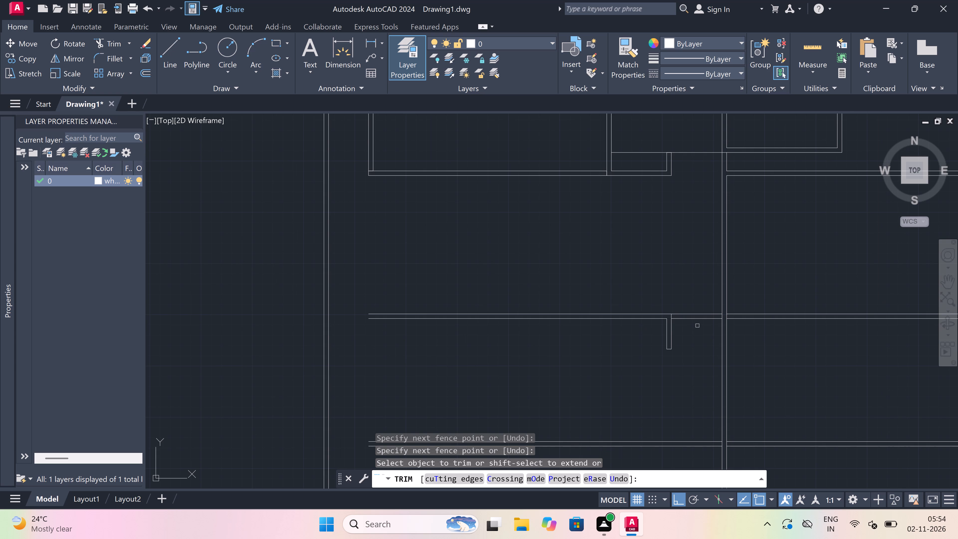
click(698, 325)
click(695, 295)
key(Escape)
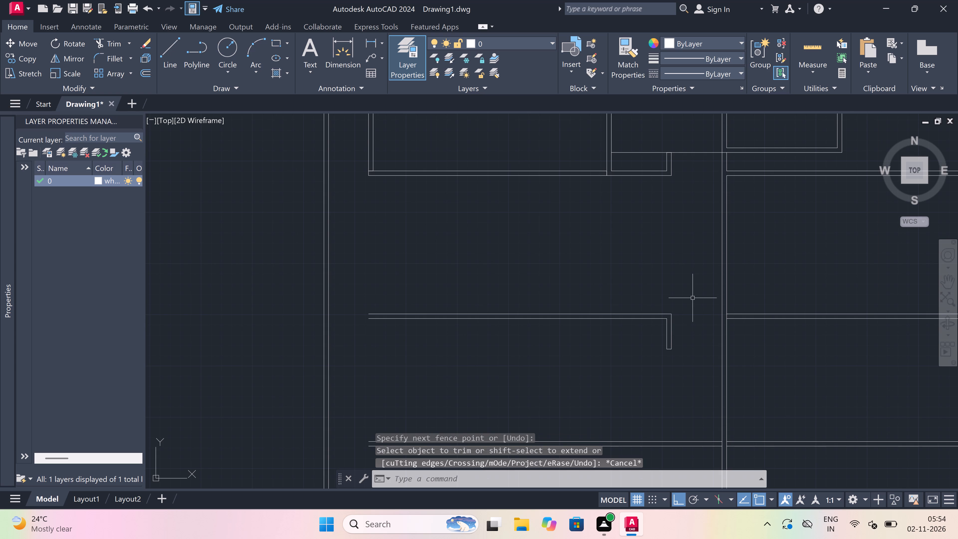
Start a line at the inner corner of the stub partition and run it 9' left along the wall's lower line.
scroll(687, 293, down, 3)
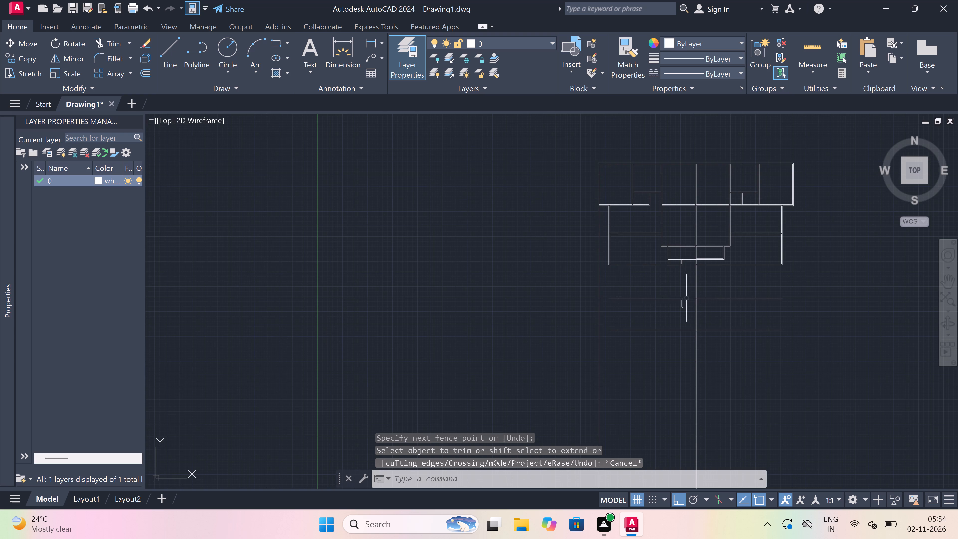
scroll(686, 293, up, 1)
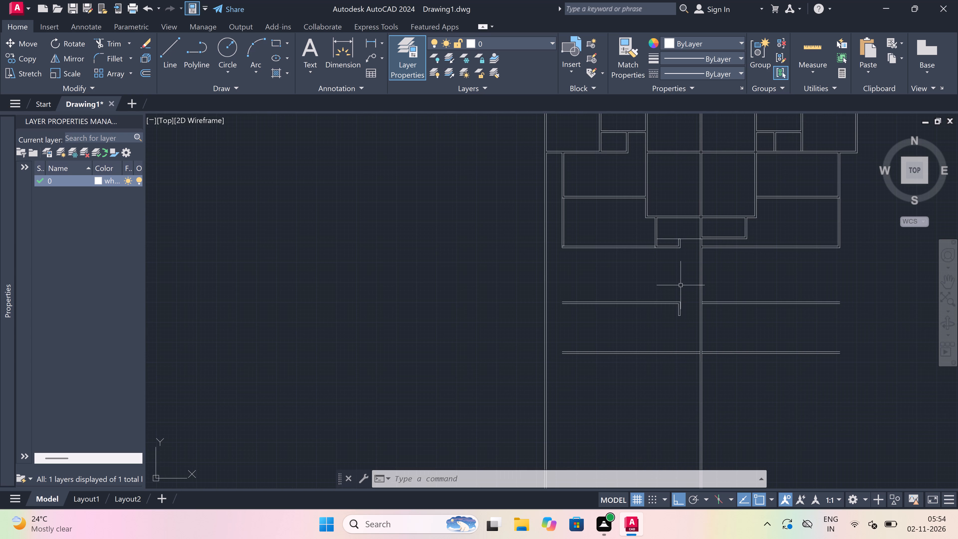
scroll(680, 291, down, 1)
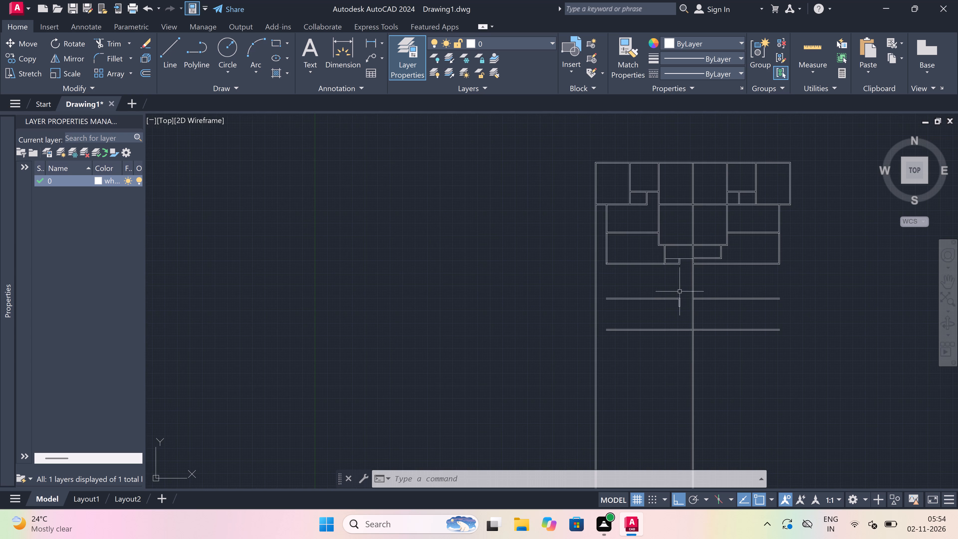
scroll(688, 297, up, 2)
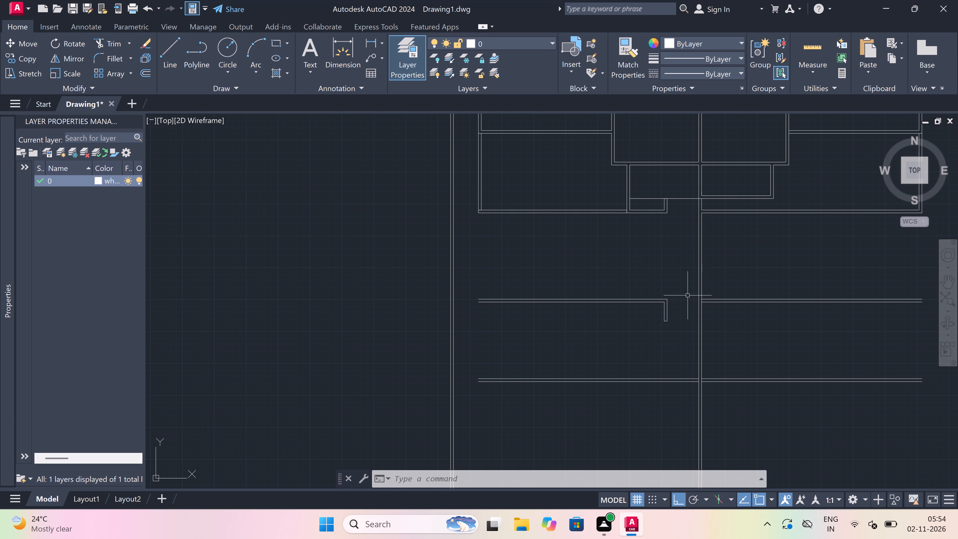
scroll(688, 295, up, 1)
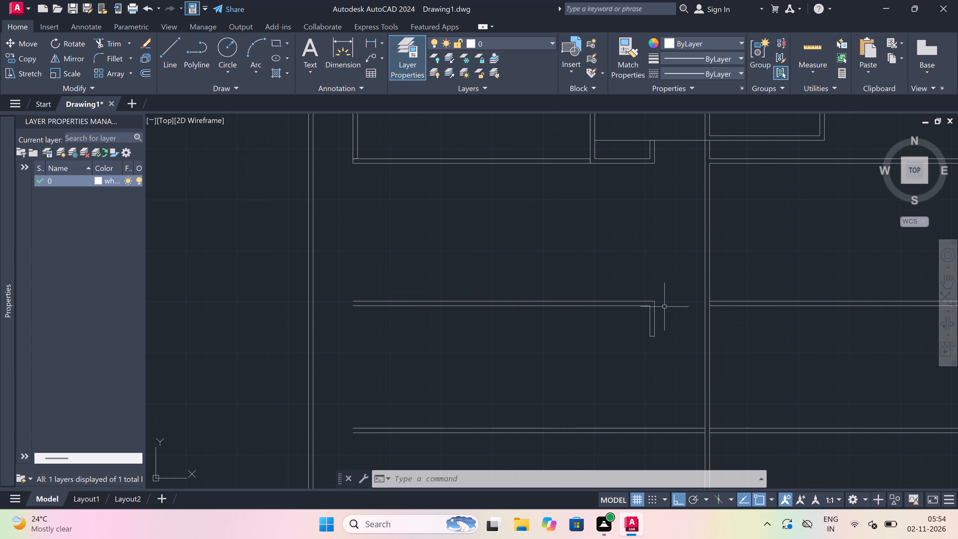
text(l)
key(space)
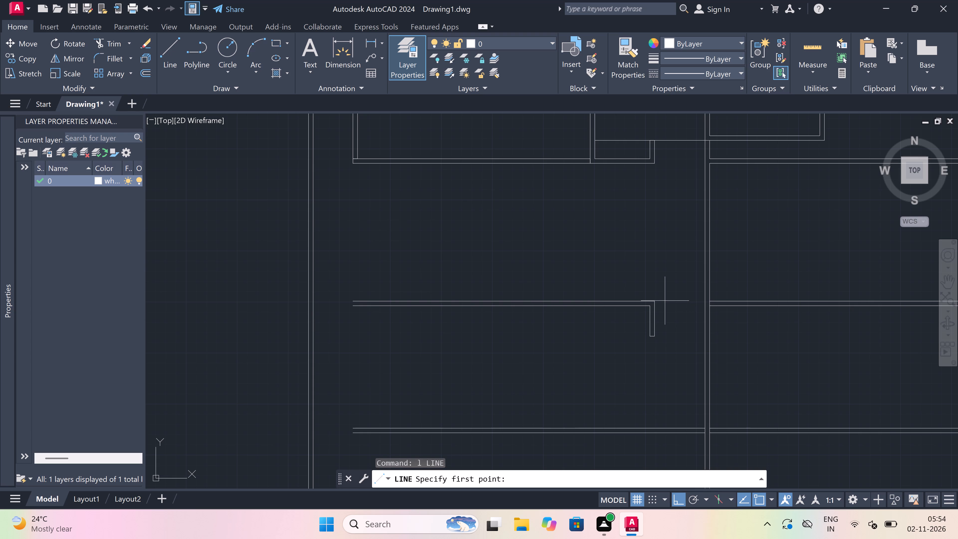
scroll(672, 295, up, 1)
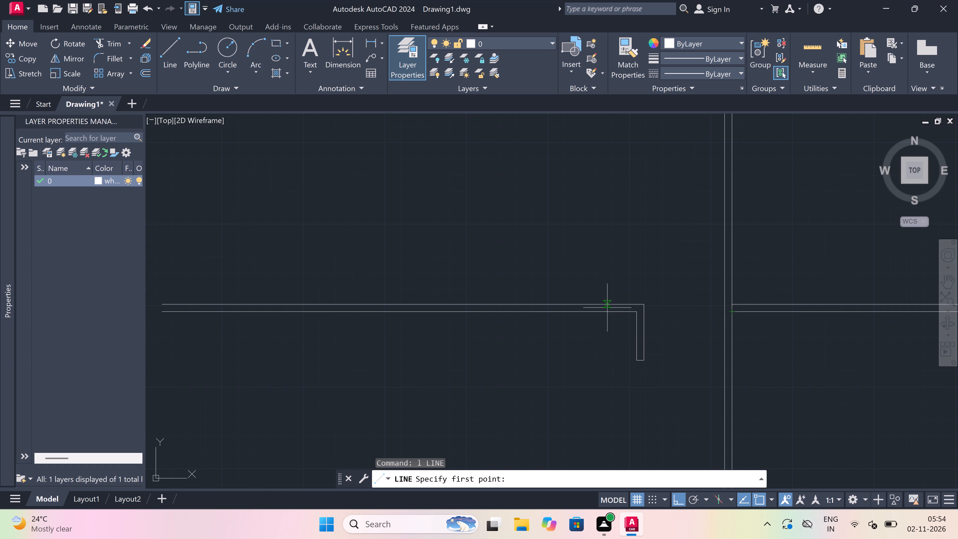
scroll(627, 302, up, 2)
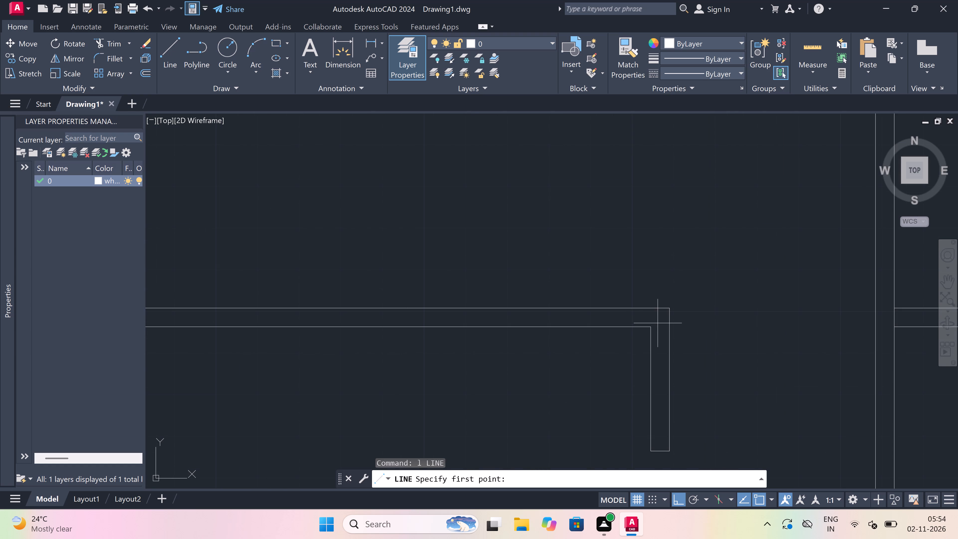
click(653, 325)
scroll(654, 324, down, 2)
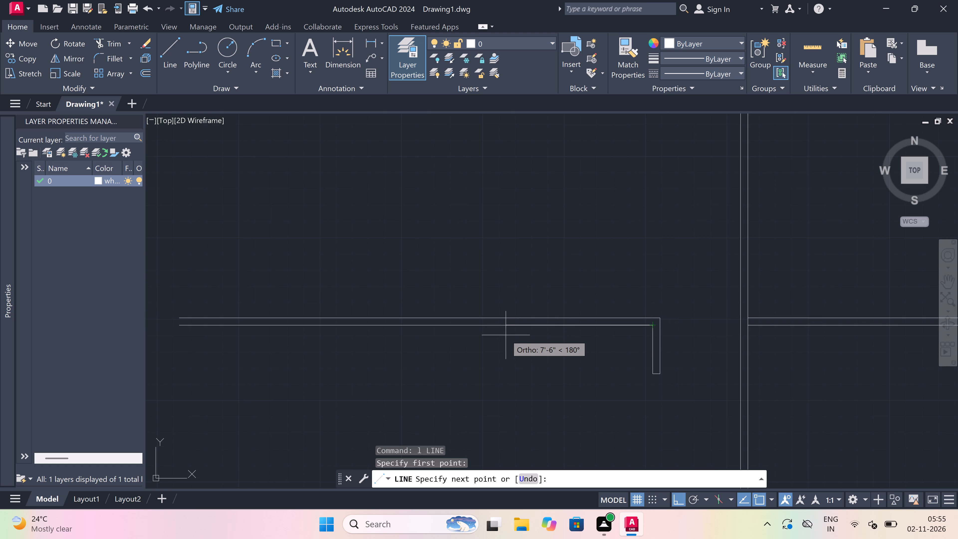
text(9')
key(space)
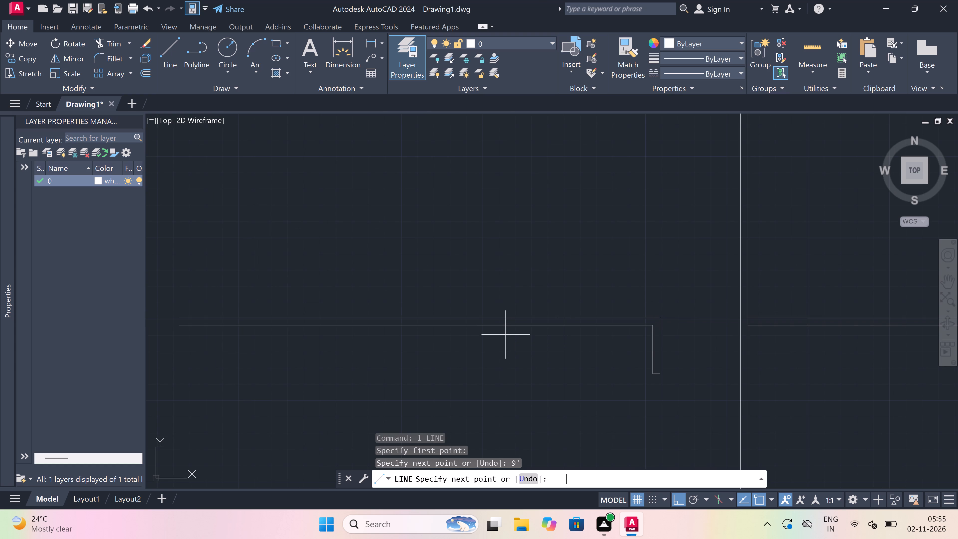
Continue the line into a vertical partition: 5'10.5" down, 4.5" left, and back up to the horizontal wall.
scroll(498, 331, down, 2)
scroll(490, 360, up, 2)
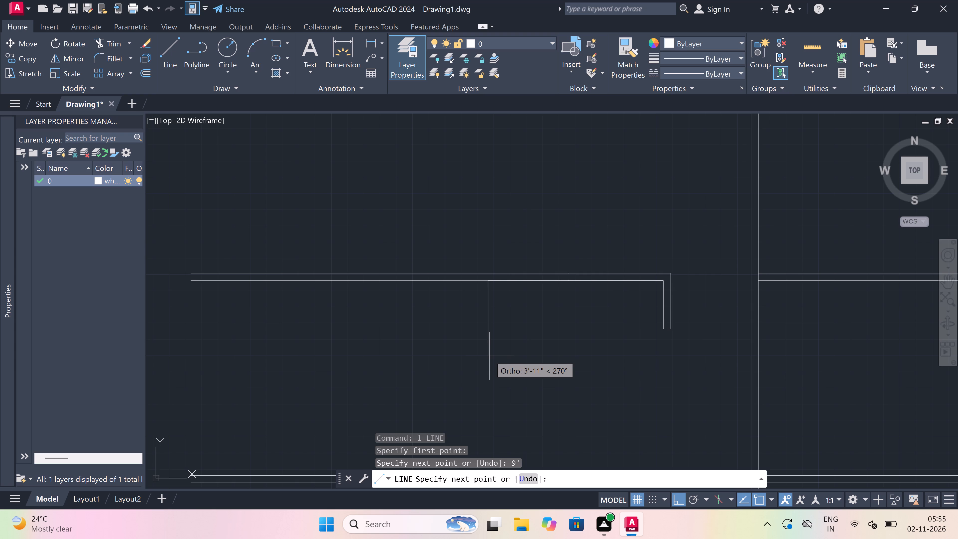
key(5)
key(apostrophe)
key(1)
text(0.5)
text(")
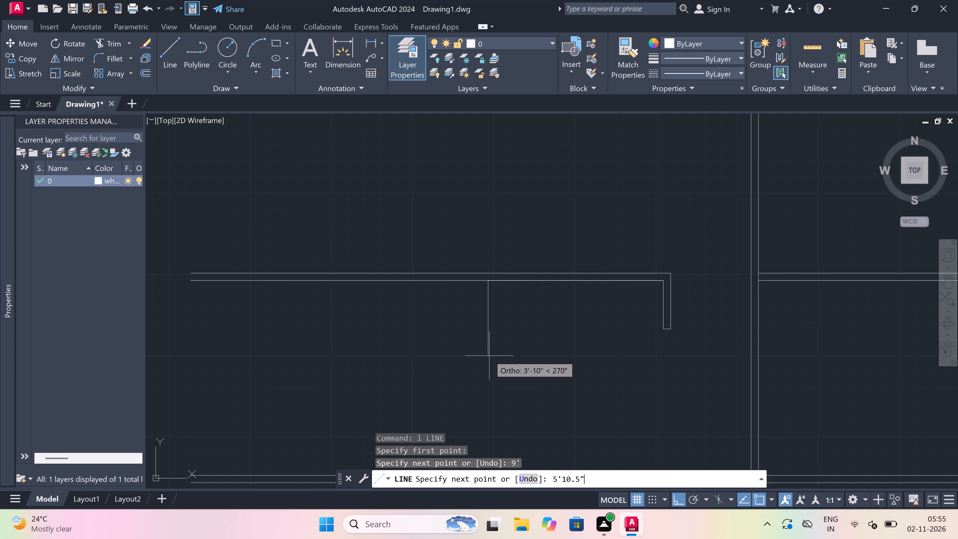
key(space)
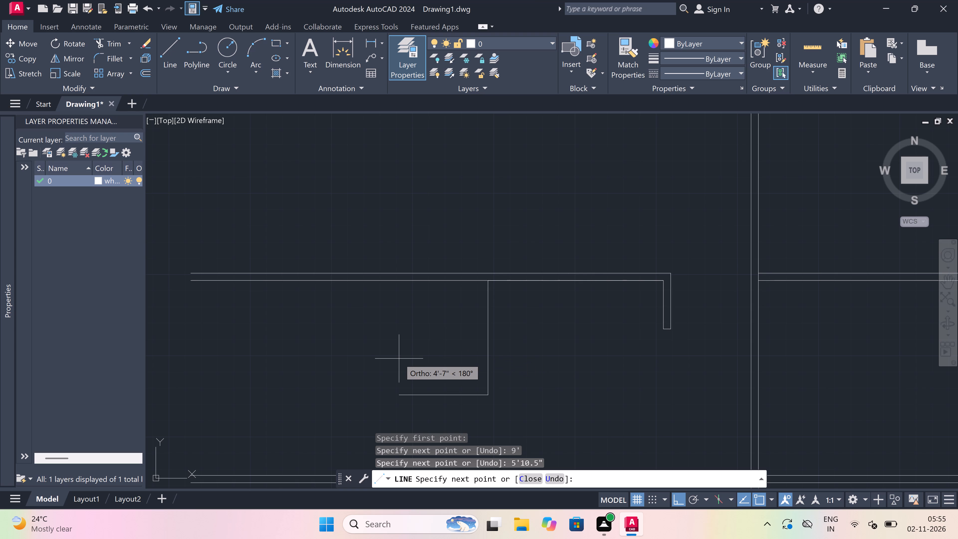
key(4)
text(.5)
key(shift+quotedbl)
key(space)
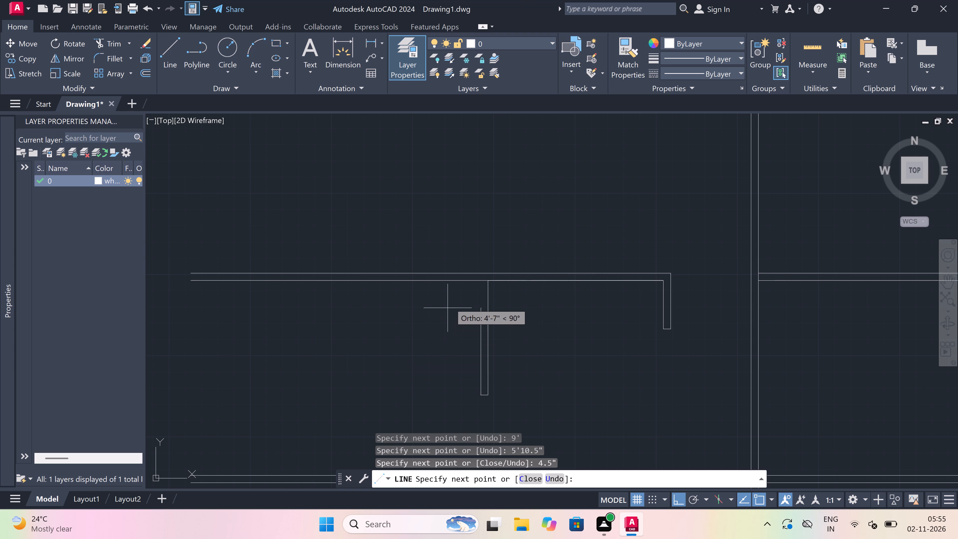
click(478, 276)
key(Escape)
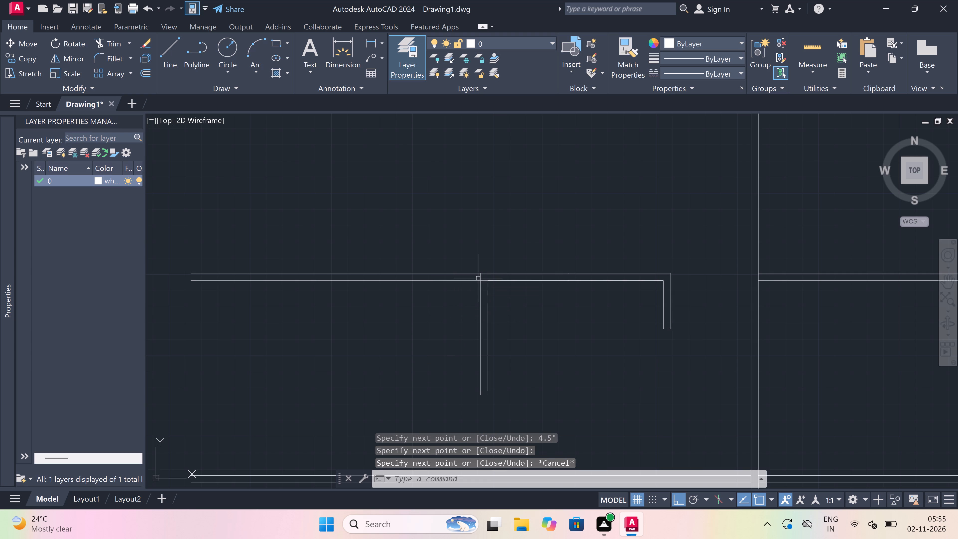
Draw a horizontal line from the new partition's lower-right corner across to the central wall's left line.
scroll(475, 253, down, 3)
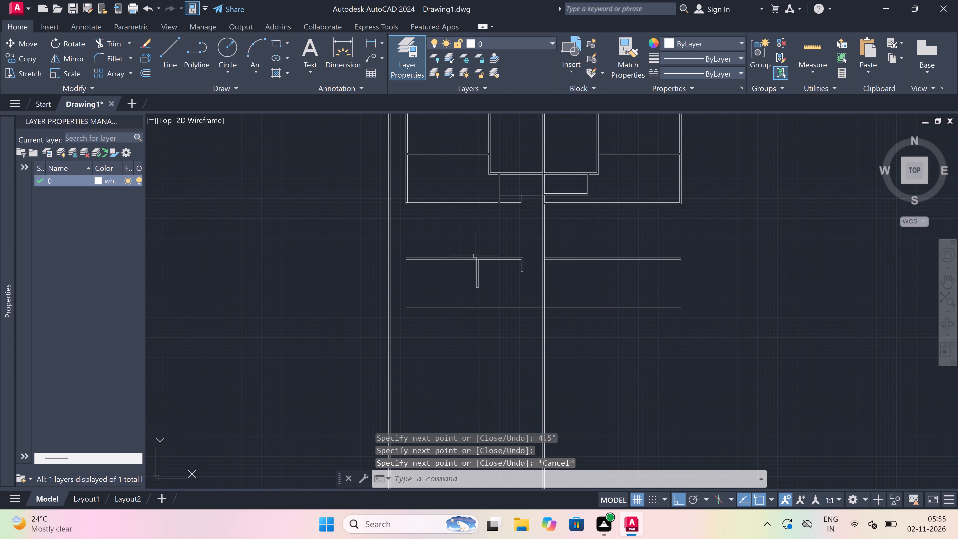
scroll(472, 280, up, 2)
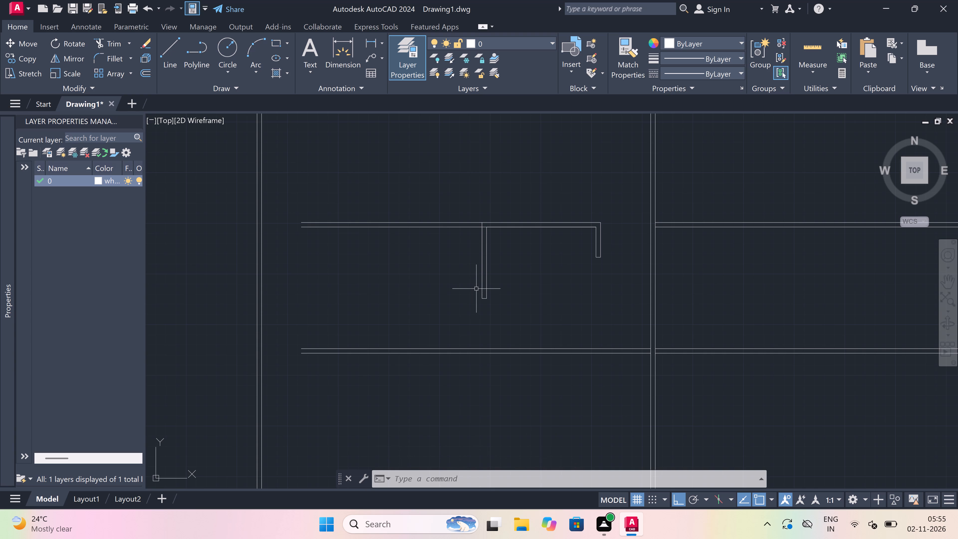
text(l)
key(space)
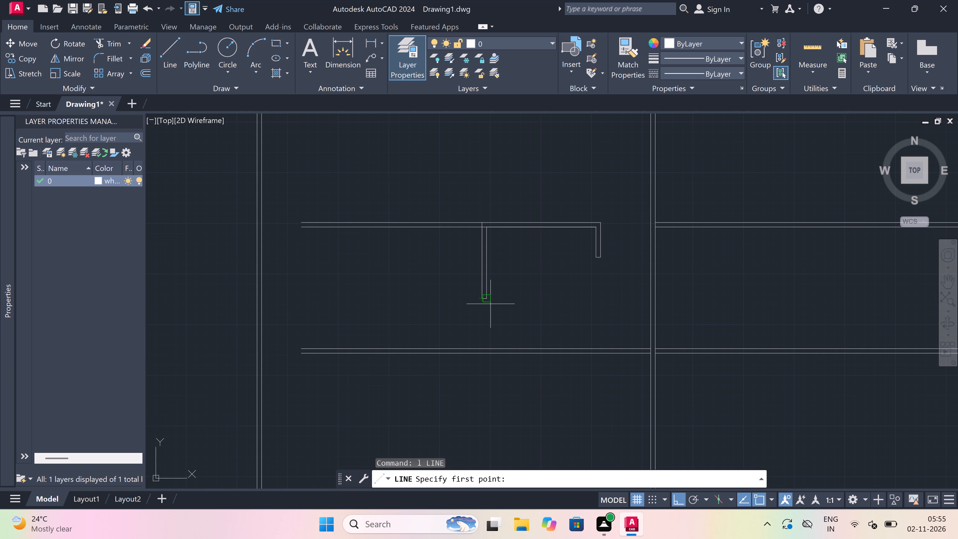
scroll(491, 305, up, 2)
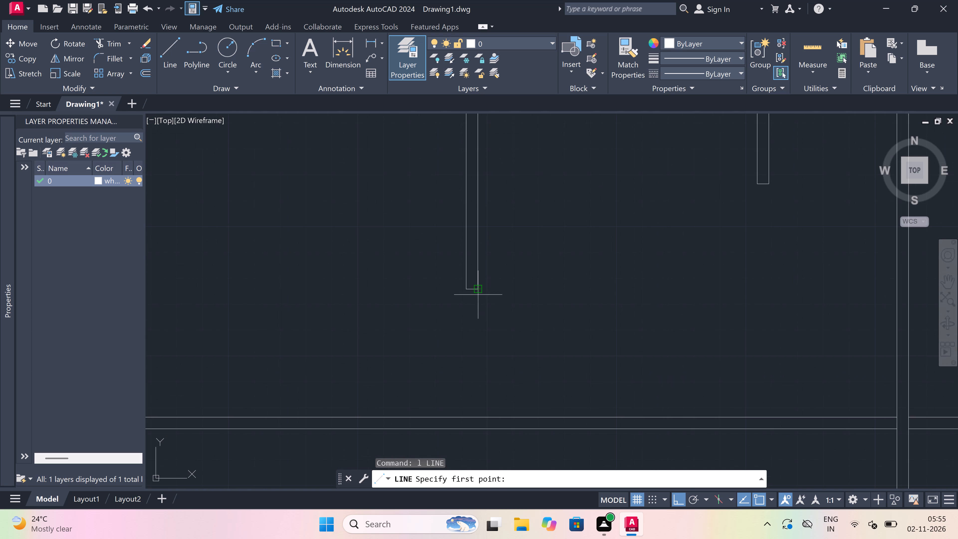
click(478, 290)
scroll(478, 290, up, 2)
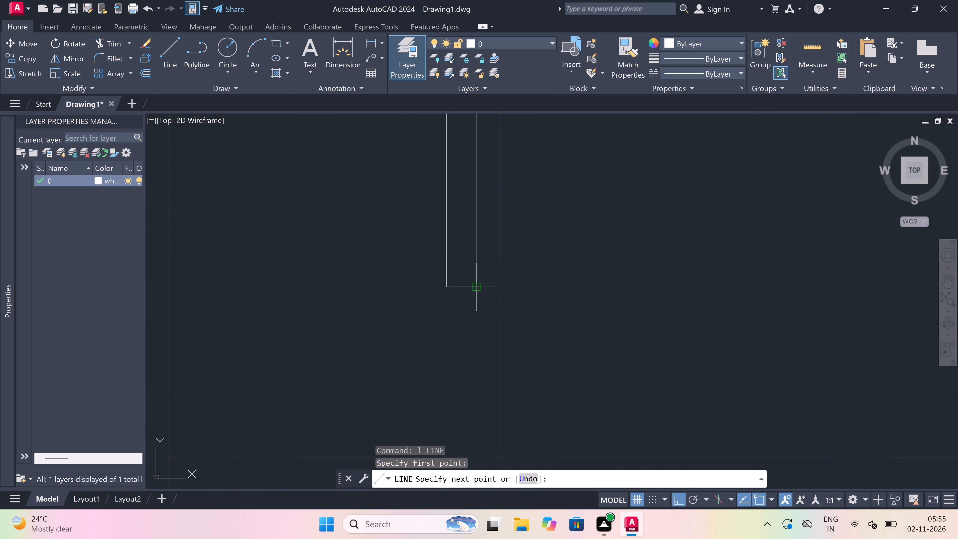
scroll(478, 290, down, 3)
scroll(544, 288, down, 4)
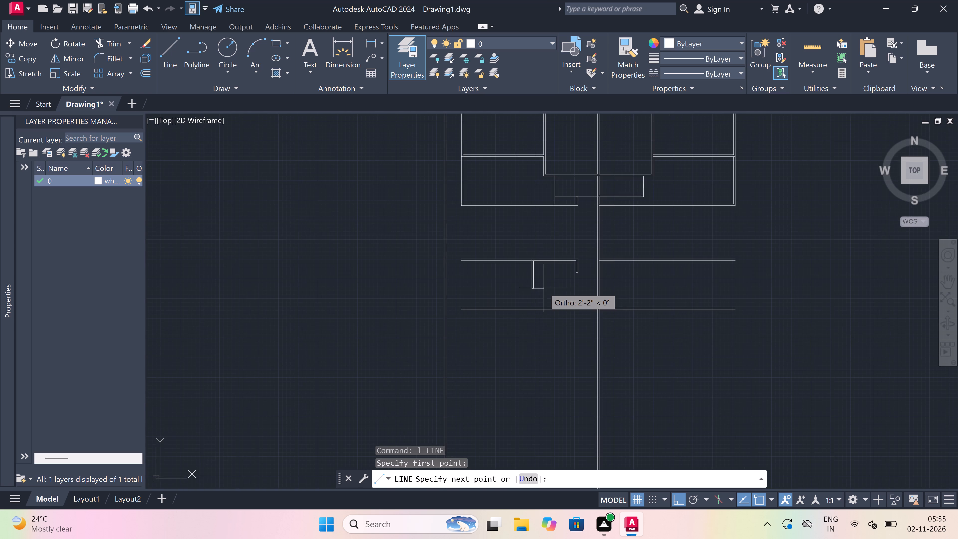
scroll(558, 288, up, 3)
scroll(663, 291, up, 1)
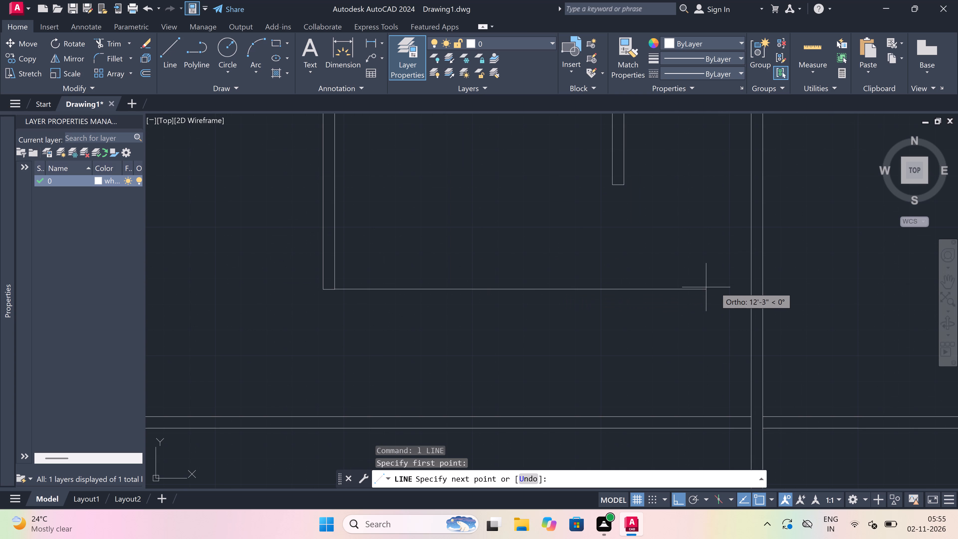
scroll(754, 280, up, 2)
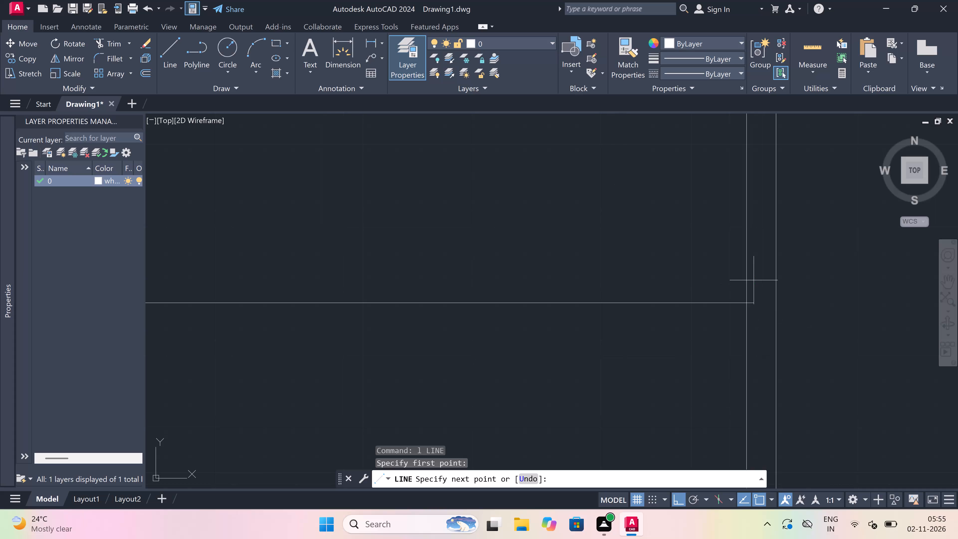
click(750, 301)
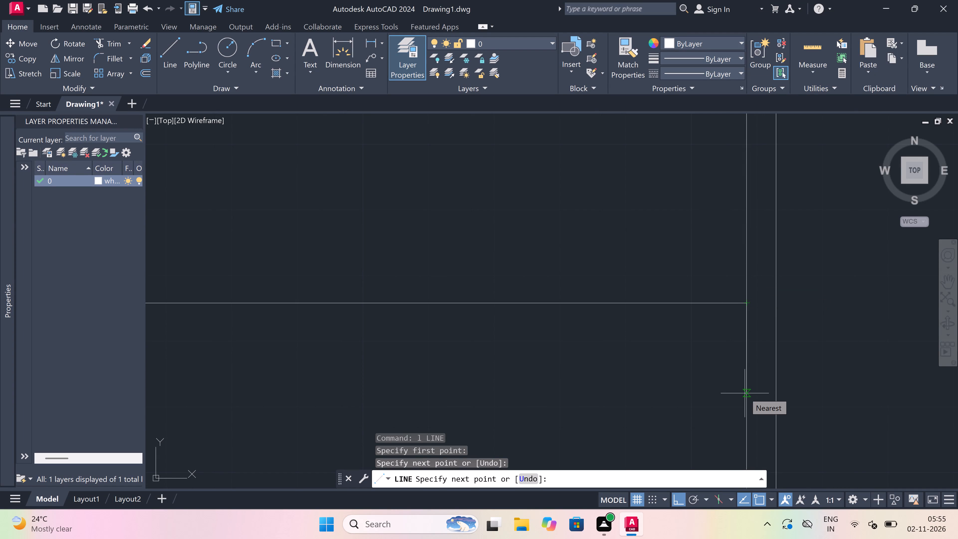
Complete the horizontal partition: 4.5" down the central wall, left to align with the vertical partition's outer line, and up to its corner.
key(4)
text(.5)
text(")
key(space)
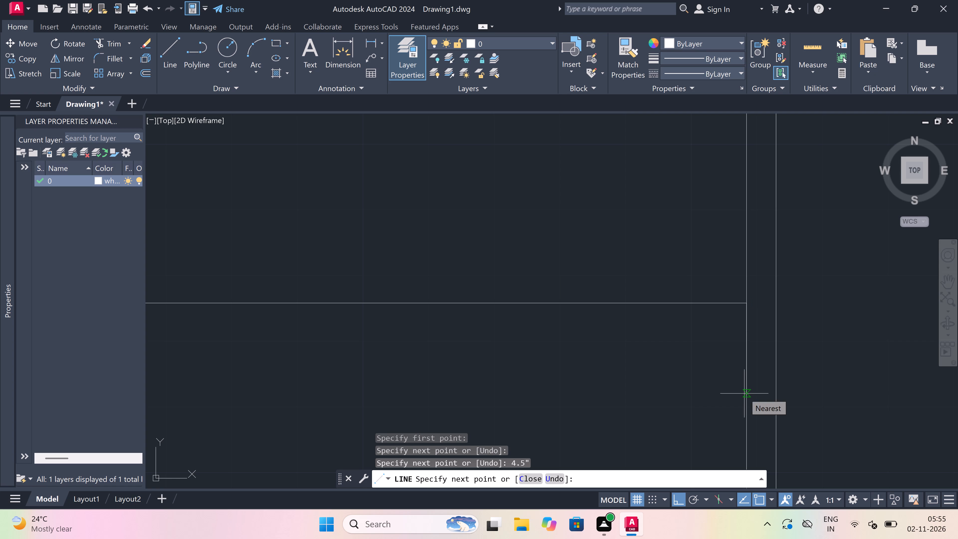
scroll(631, 358, down, 3)
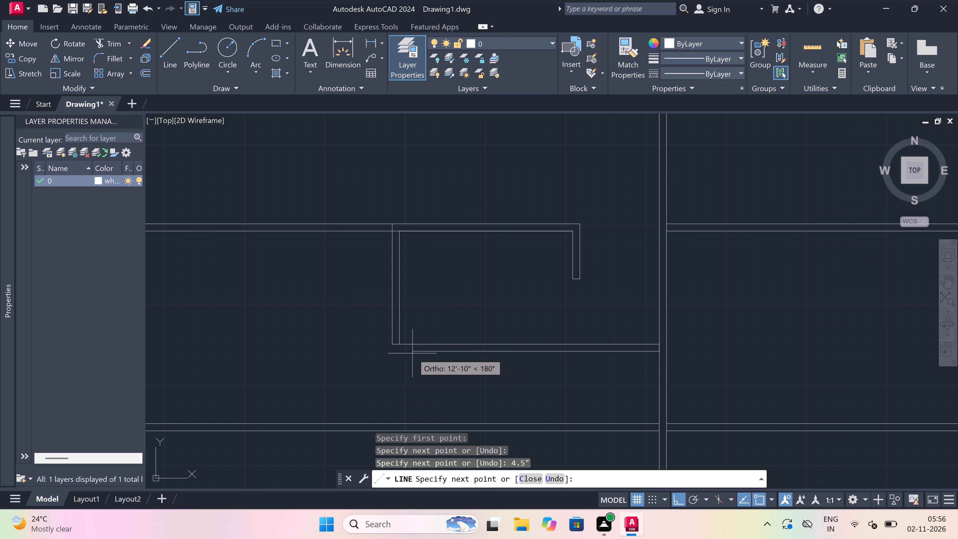
scroll(378, 352, up, 4)
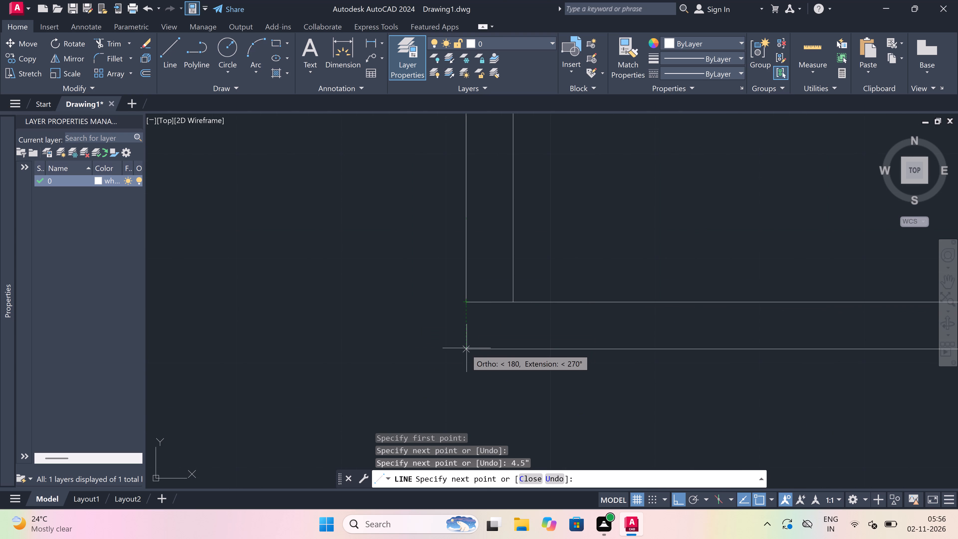
drag(465, 349, 465, 340)
click(465, 303)
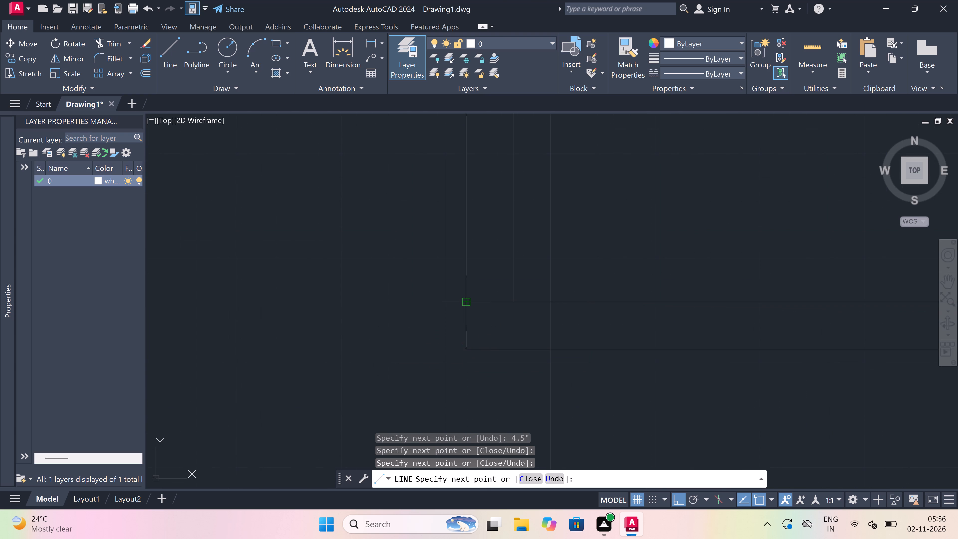
key(Escape)
Trim the surplus line pieces at the small room's lower-left corner and where its vertical partition meets the upper horizontal wall.
text(tr)
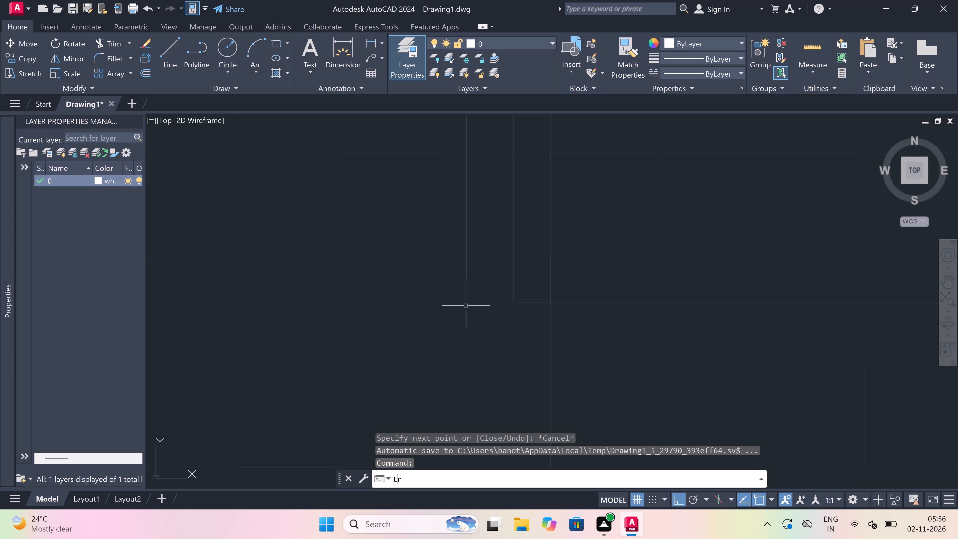
key(space)
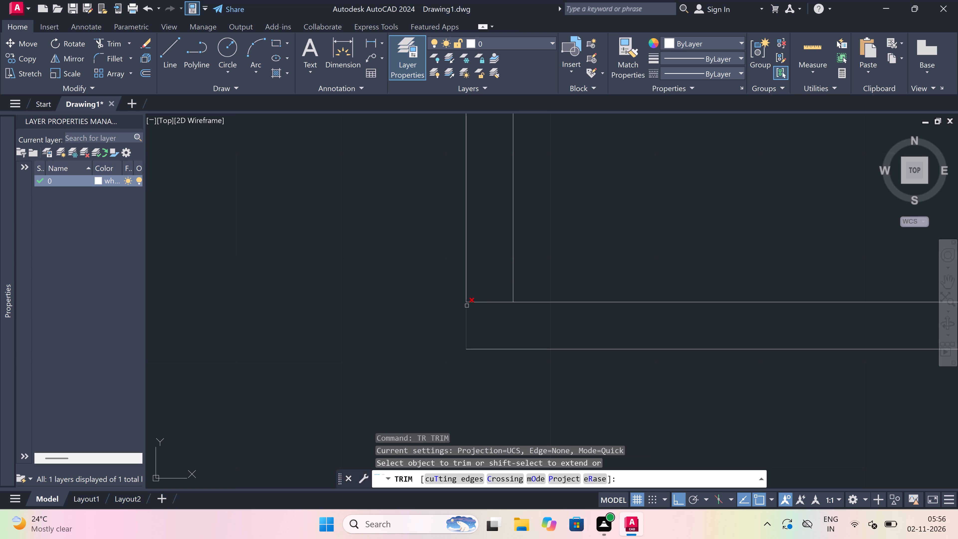
click(482, 303)
scroll(489, 300, down, 4)
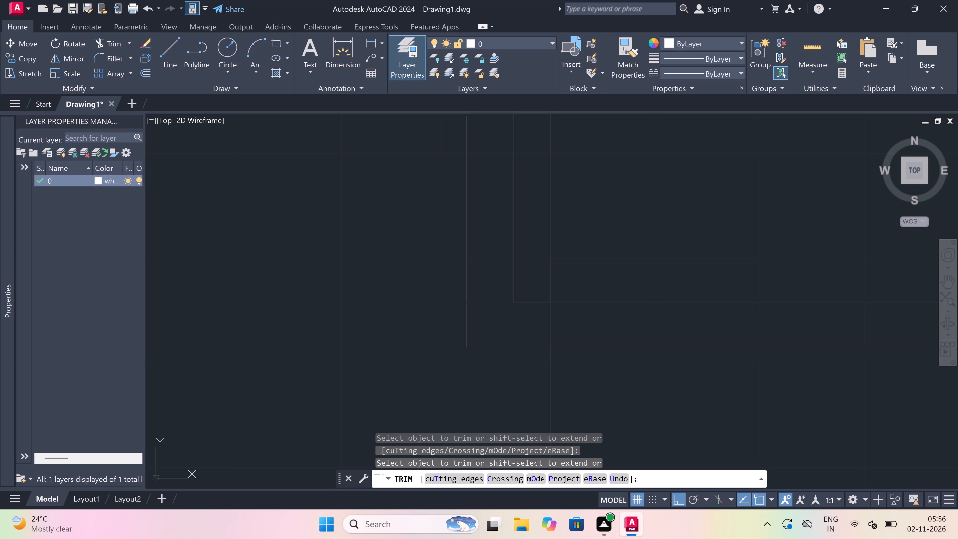
scroll(490, 290, down, 4)
scroll(487, 264, up, 3)
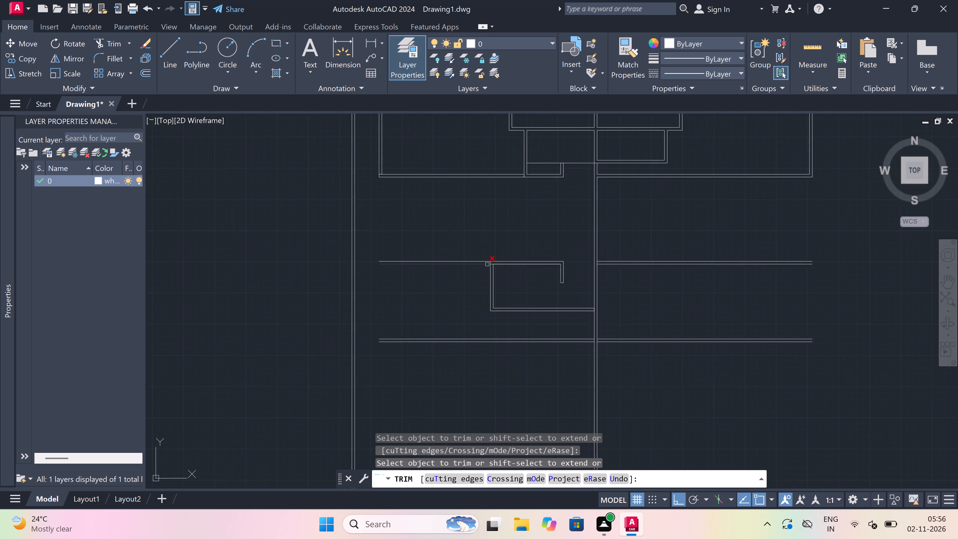
scroll(493, 260, up, 3)
click(493, 260)
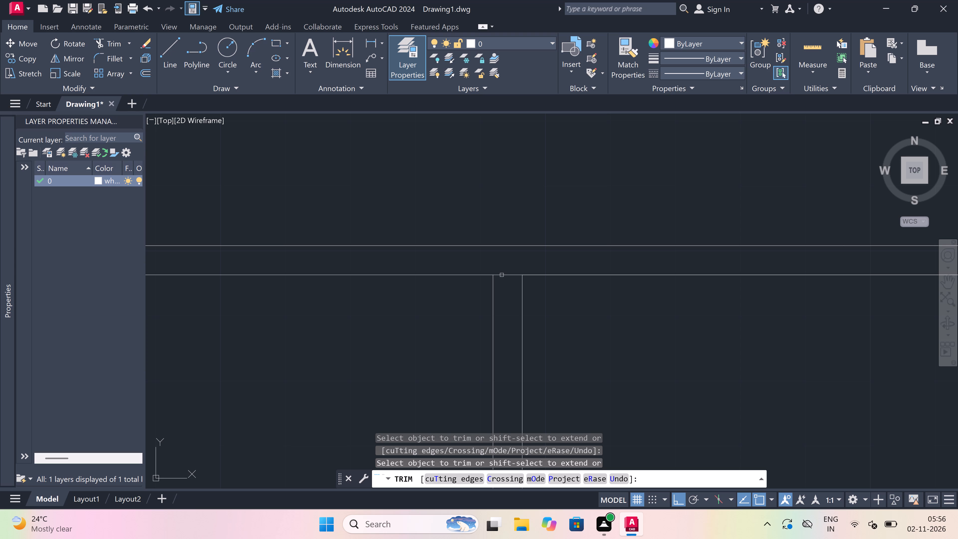
click(502, 274)
scroll(502, 274, down, 4)
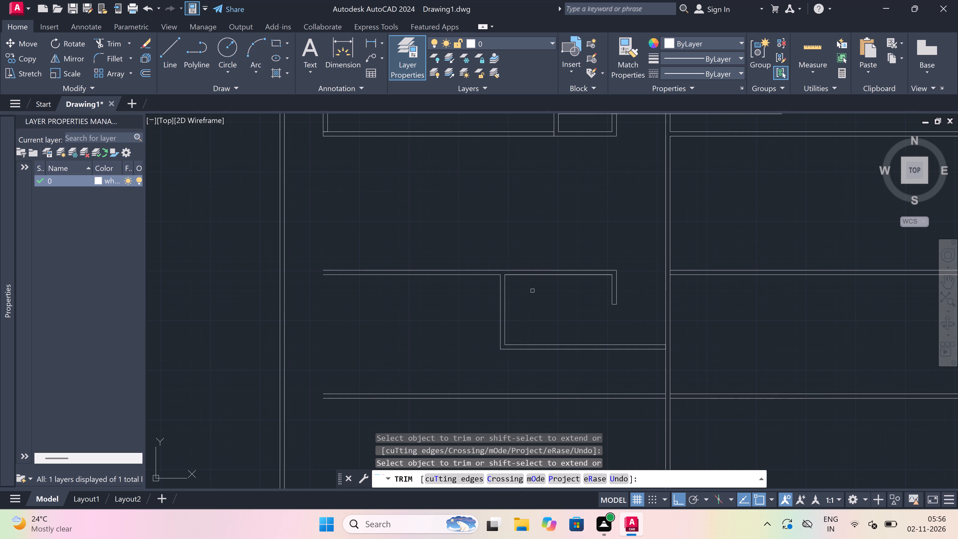
key(Escape)
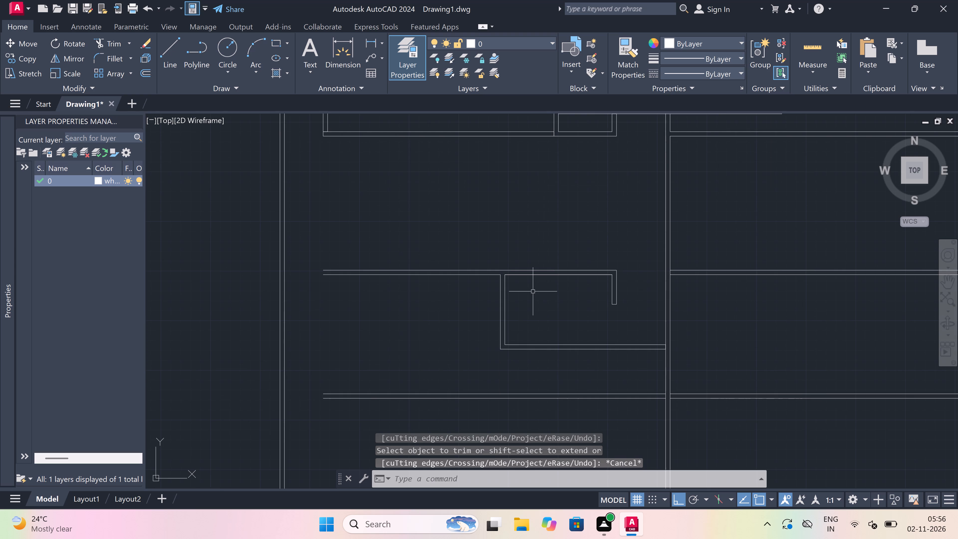
Start a line where the room's bottom partition's upper line meets the central wall, cross the wall, and run it 9' right.
scroll(533, 292, down, 3)
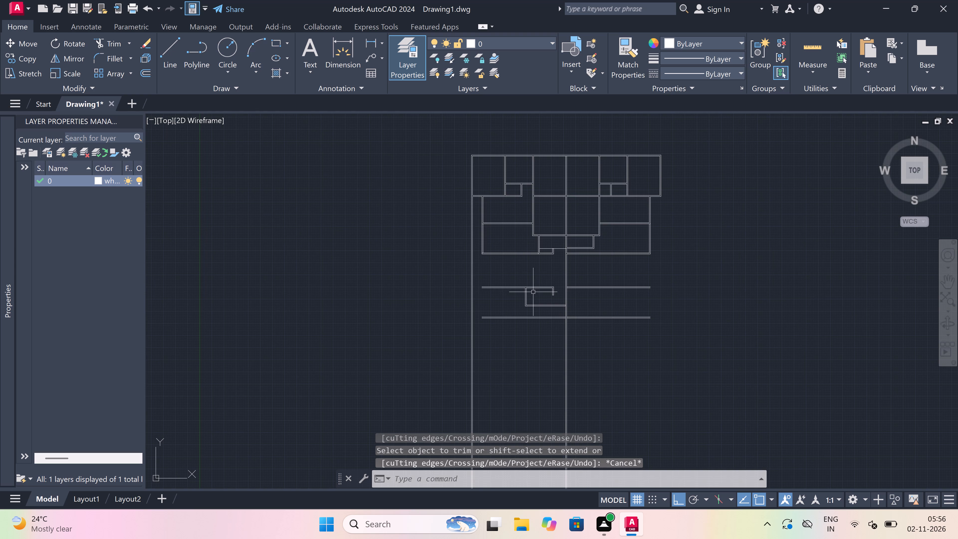
scroll(533, 292, down, 3)
scroll(537, 294, up, 6)
text(l)
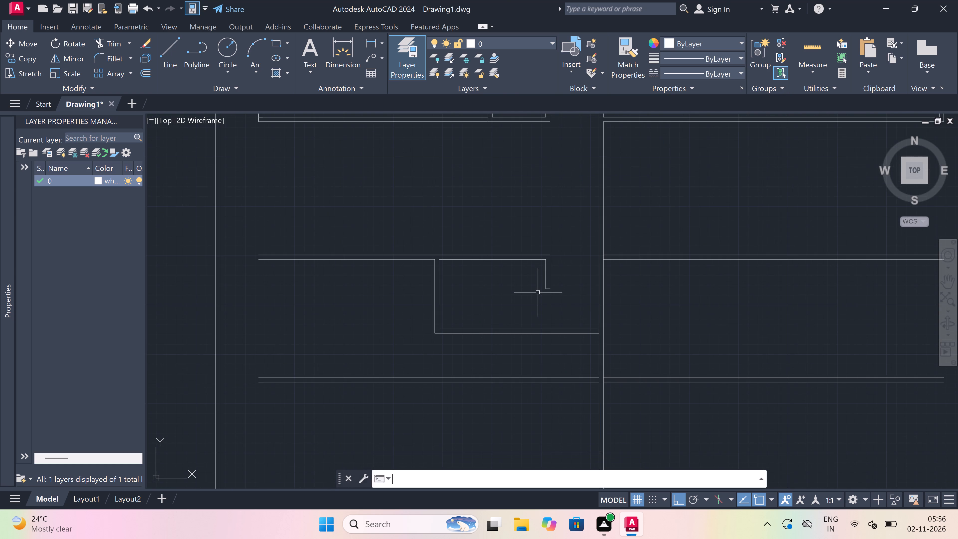
key(space)
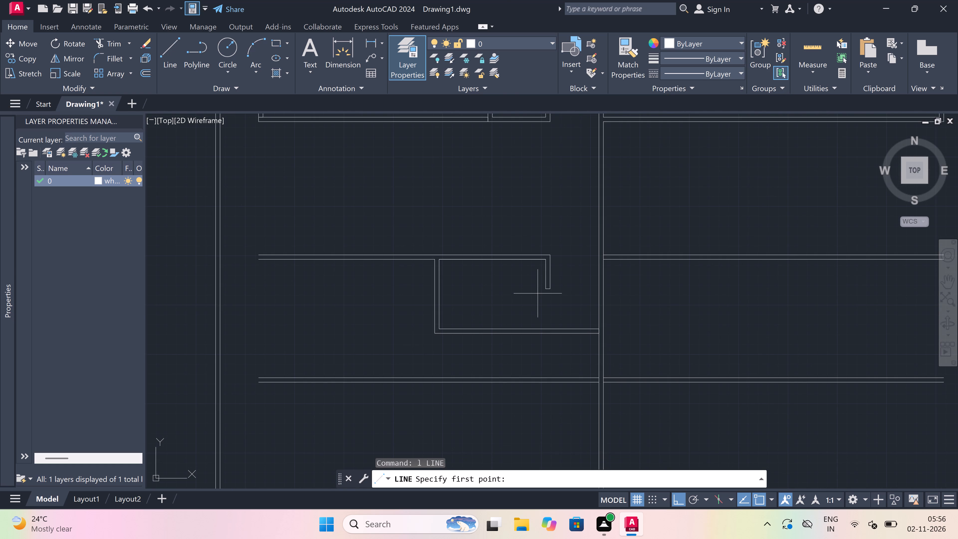
scroll(562, 297, up, 2)
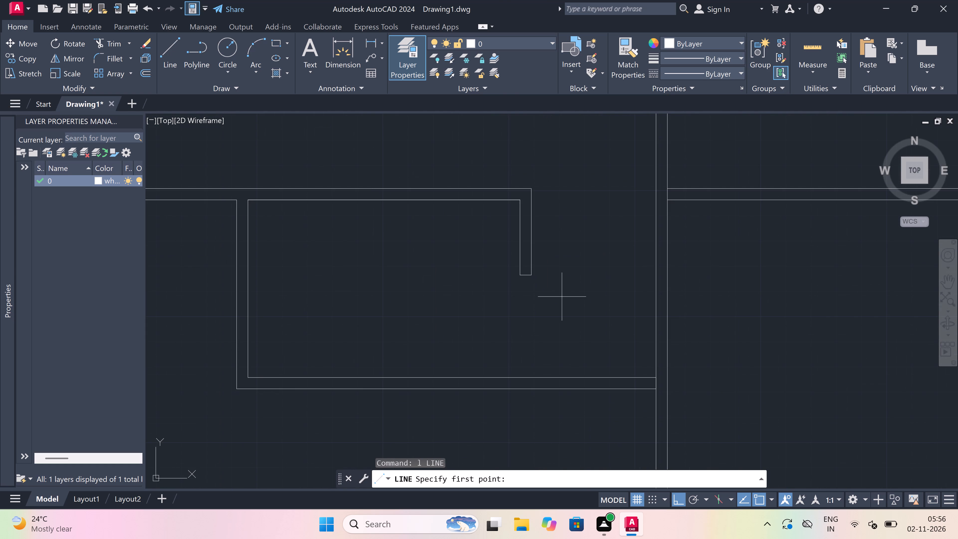
scroll(560, 301, down, 3)
scroll(653, 319, up, 2)
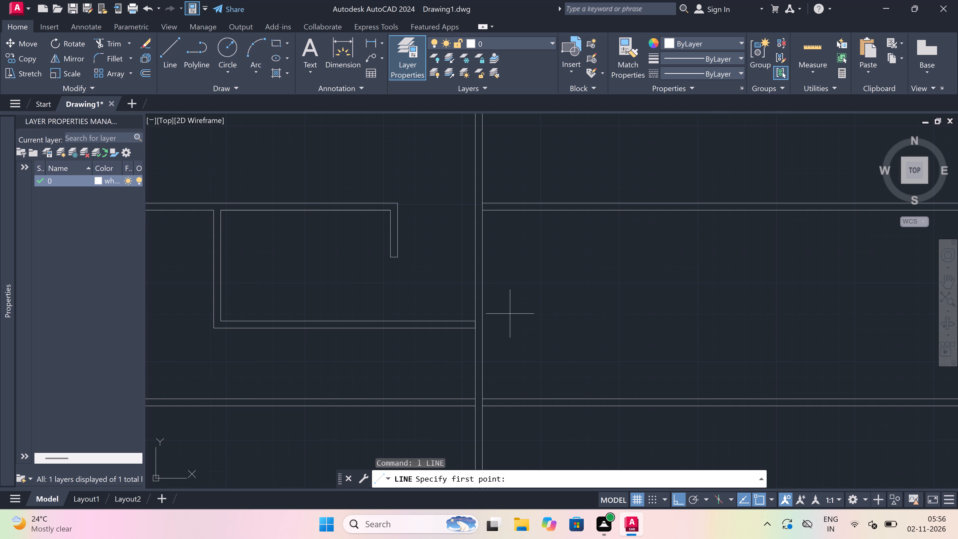
scroll(486, 312, up, 1)
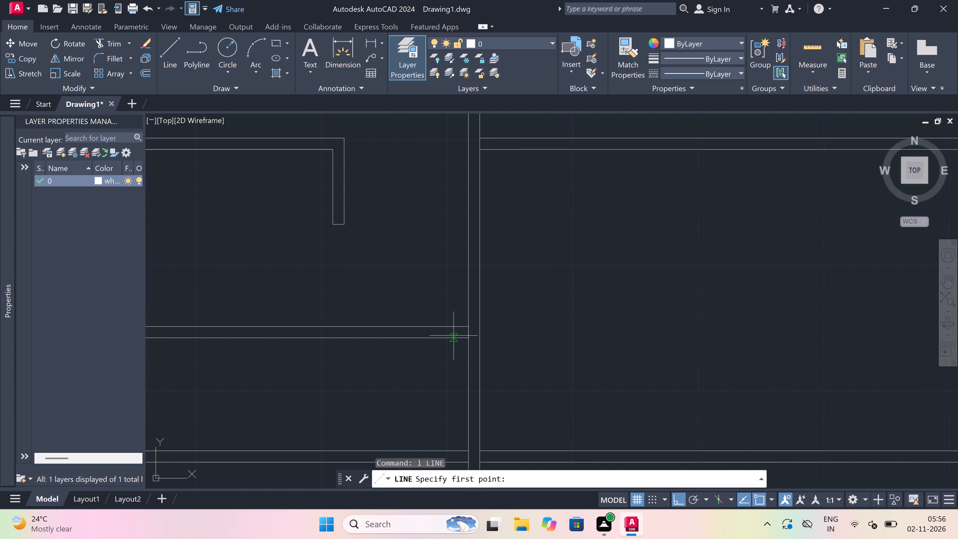
click(469, 325)
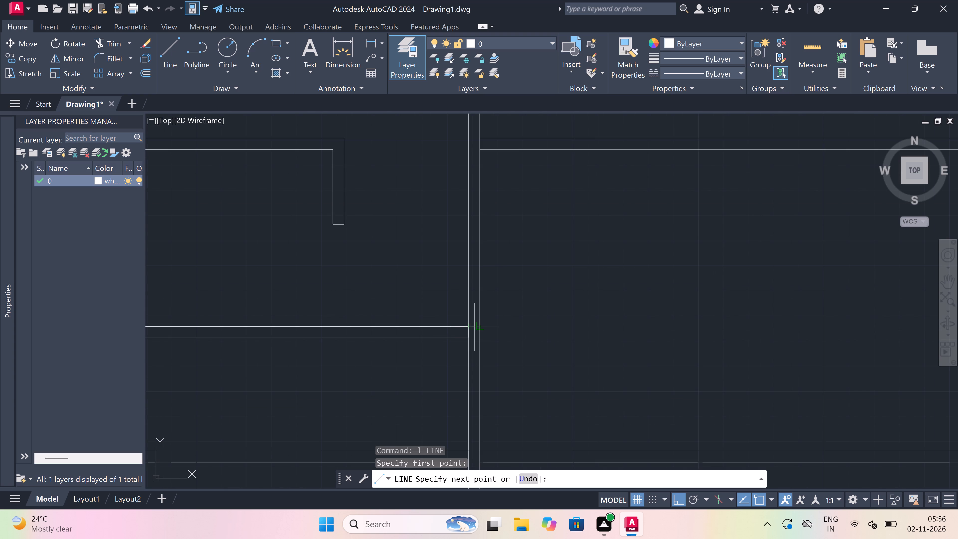
click(482, 327)
key(9)
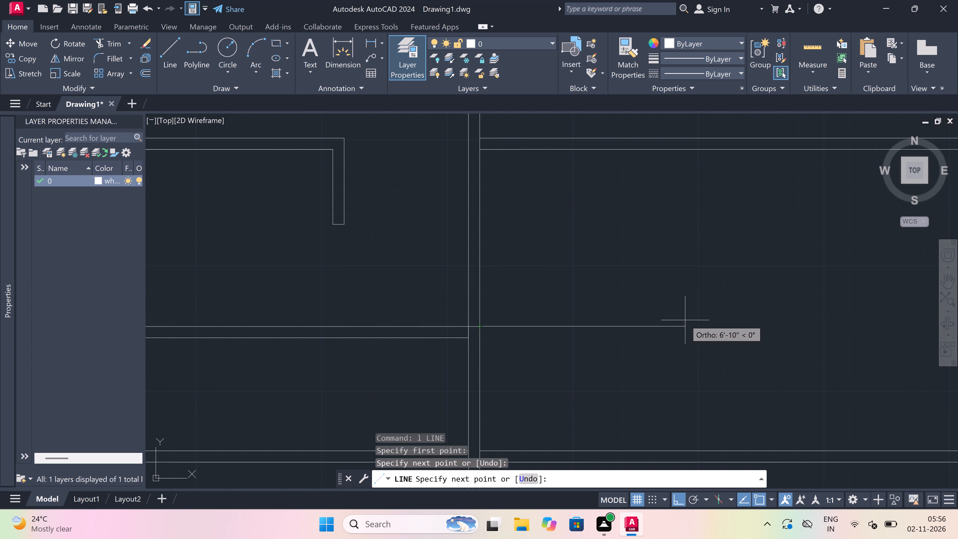
text(')
key(space)
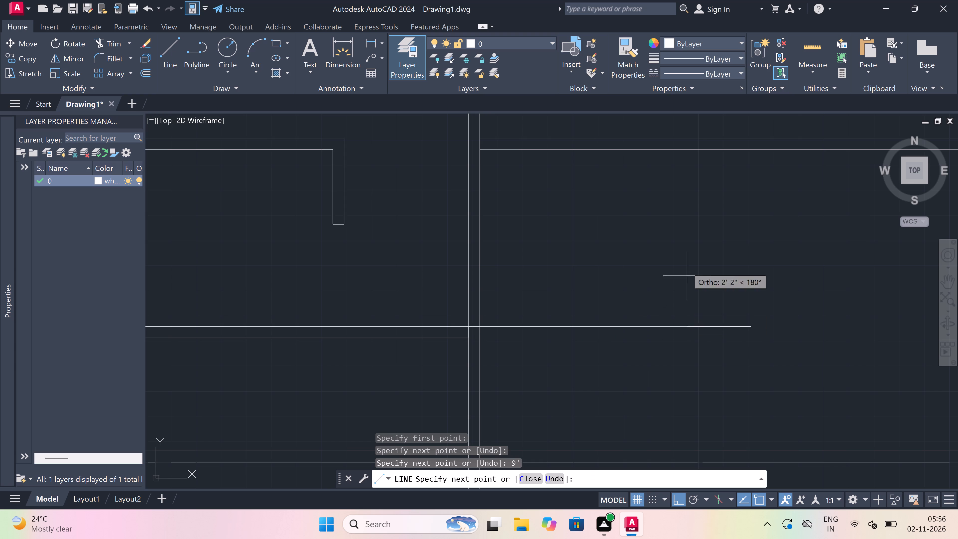
Continue the line 4' up and back left to the central wall's right line.
key(4)
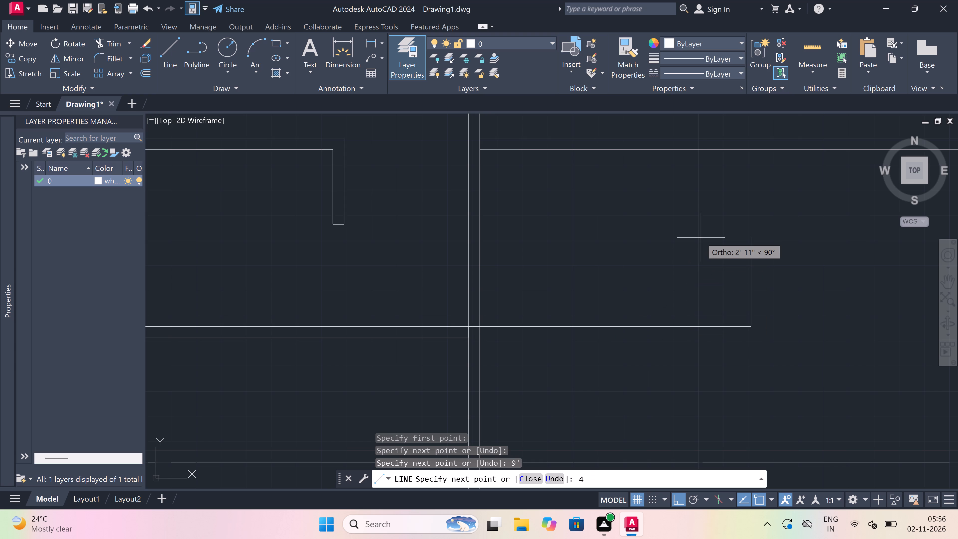
text(')
key(space)
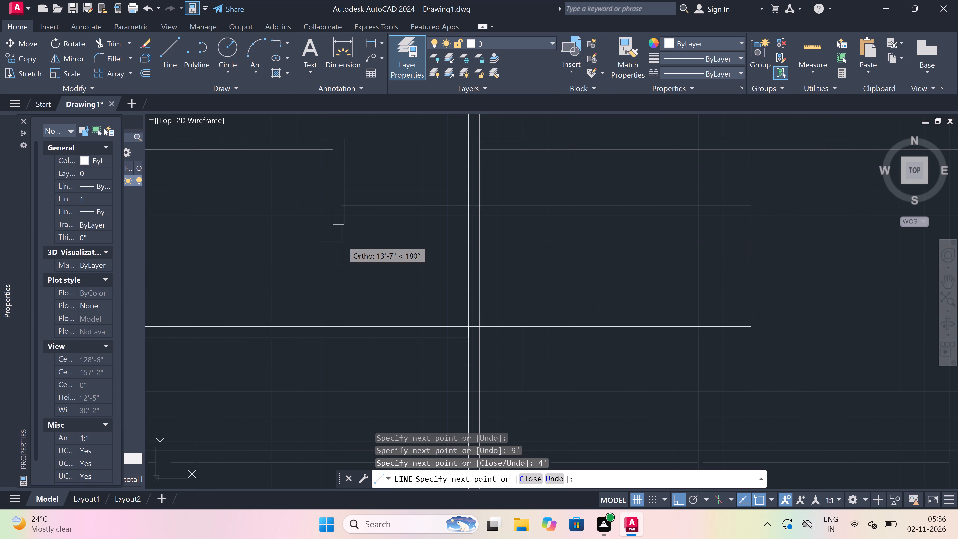
click(480, 204)
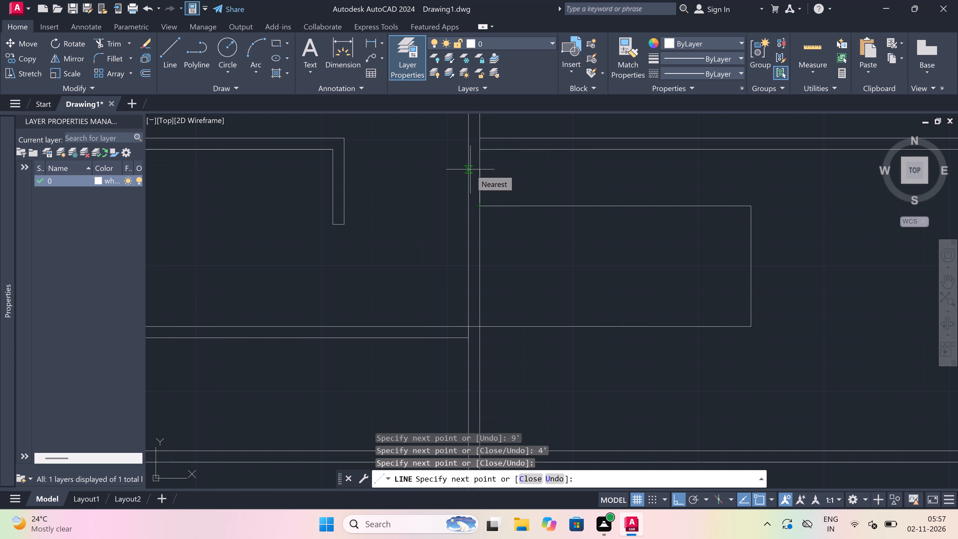
Continue the outer outline 4.5" up the central wall, right to align with the inner upper-right corner, and 4.5" farther right.
key(4)
text(.5)
text(")
key(space)
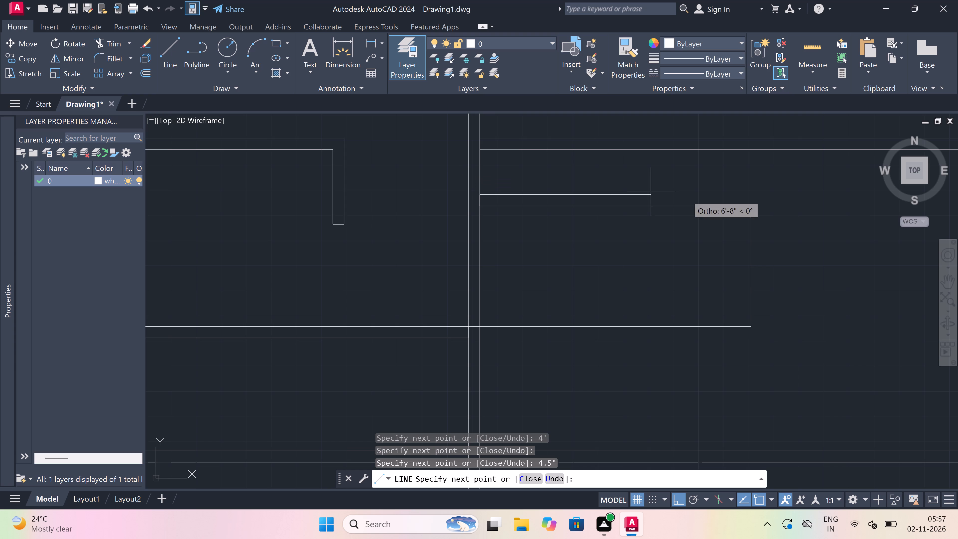
scroll(748, 202, up, 4)
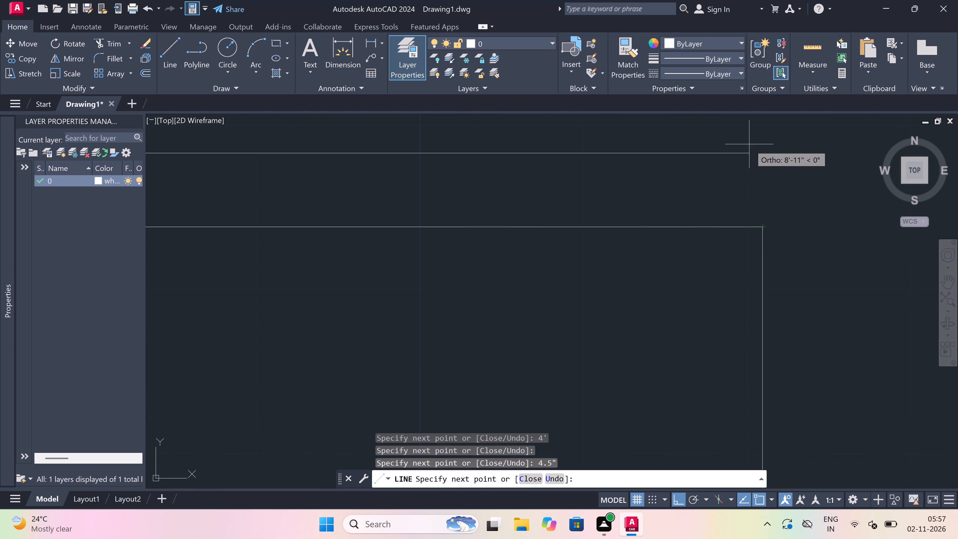
click(758, 155)
scroll(758, 155, down, 3)
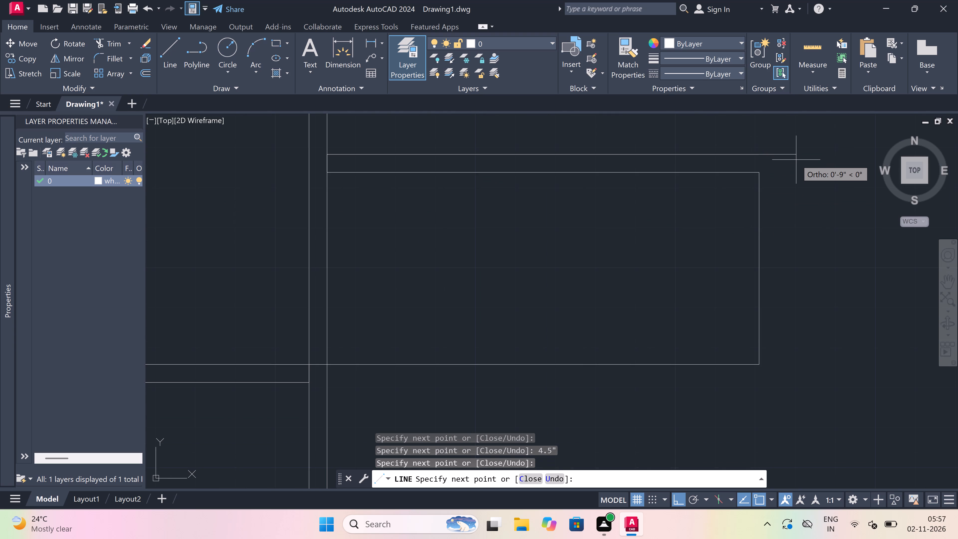
key(4)
text(.5)
text(")
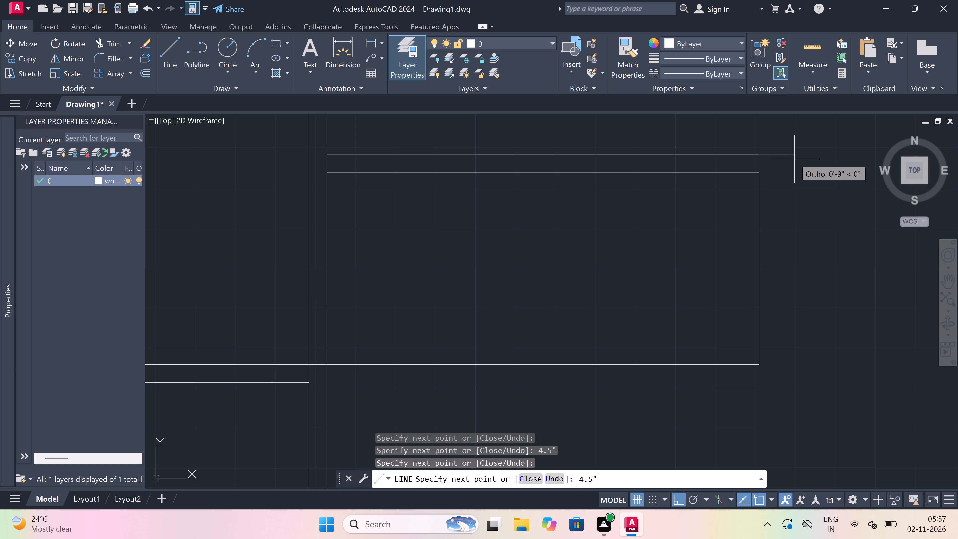
key(space)
Finish the outer outline: down level with the inner lower-right corner, 4.5" farther down, and left to the central wall's left line.
scroll(791, 160, down, 1)
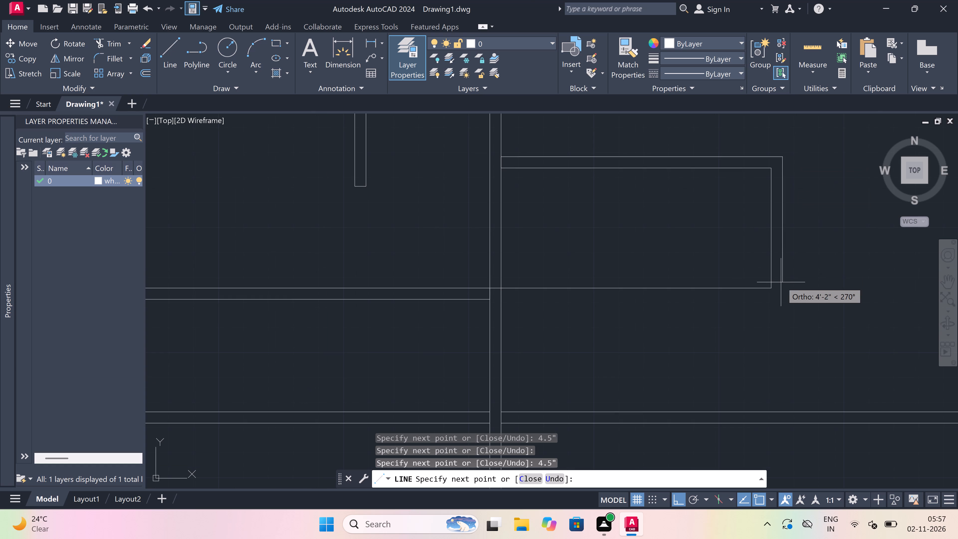
scroll(779, 297, up, 3)
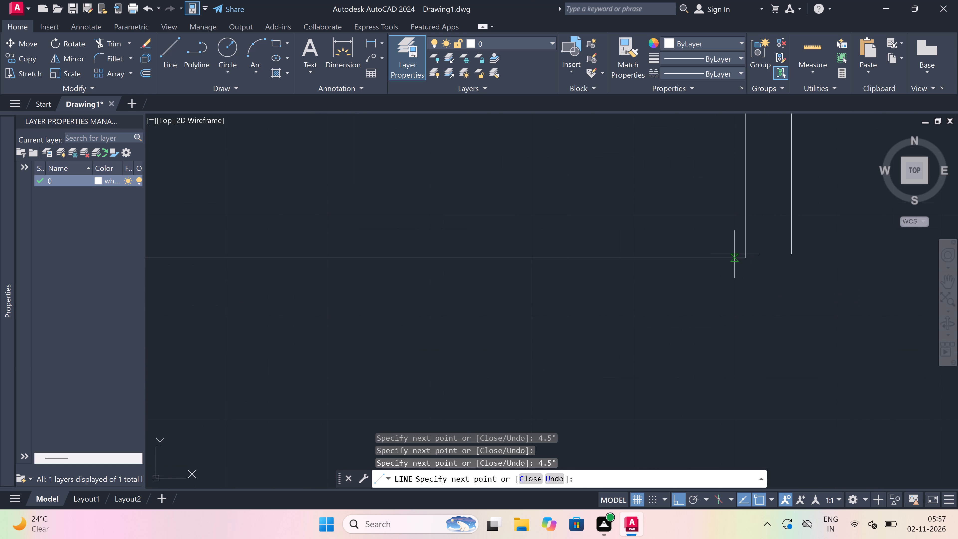
click(796, 258)
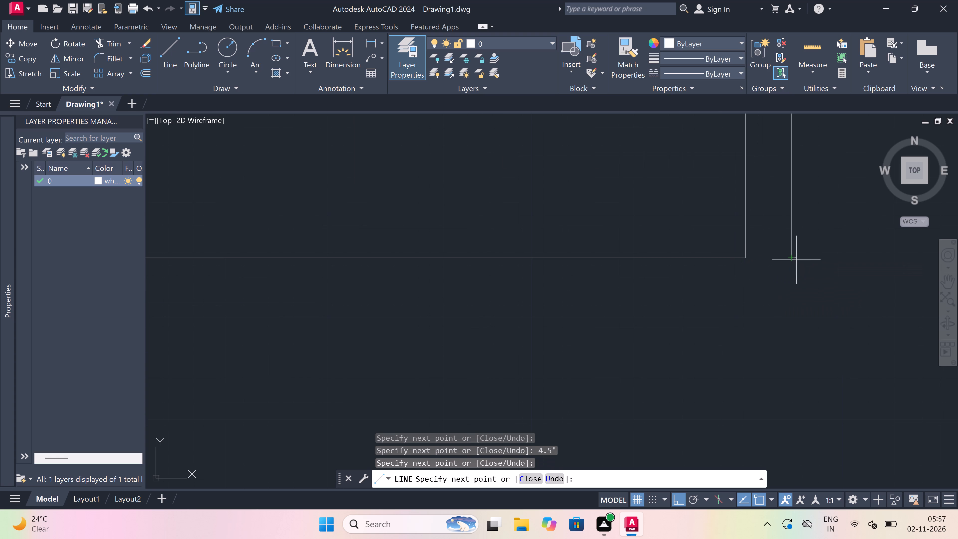
key(4)
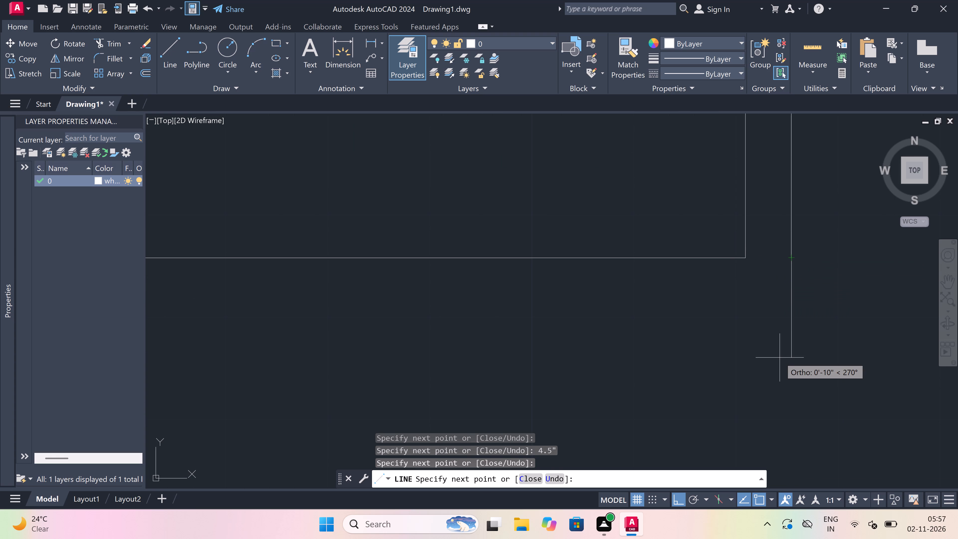
text(.5)
text(")
key(space)
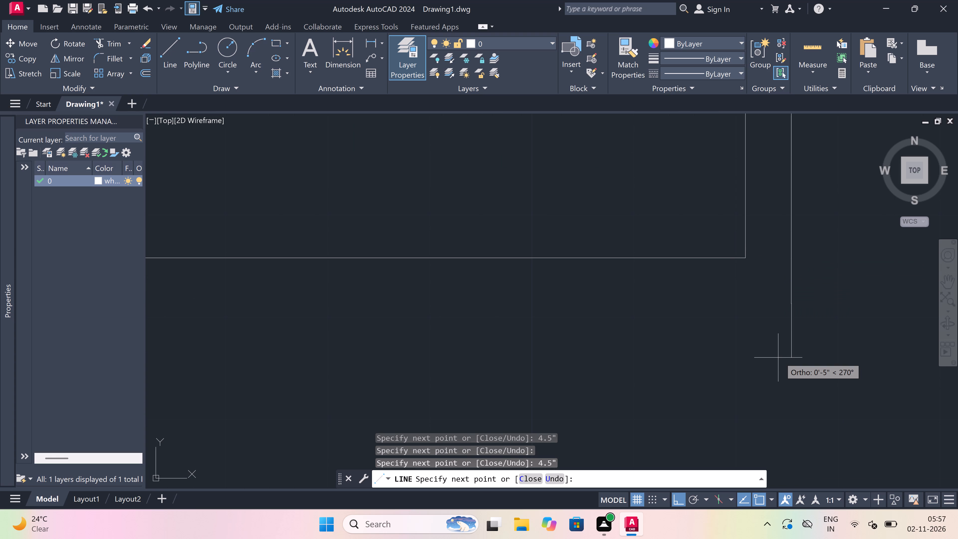
scroll(778, 357, down, 3)
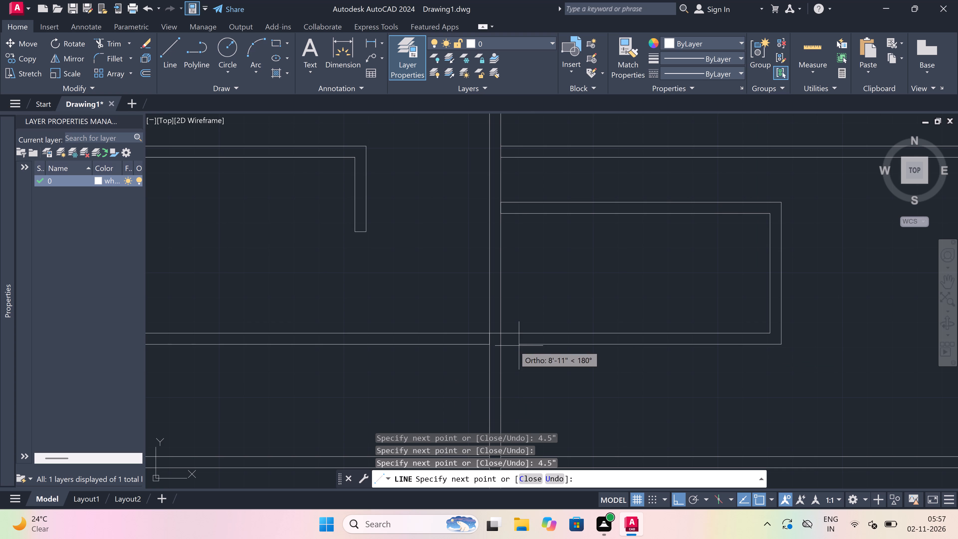
click(488, 343)
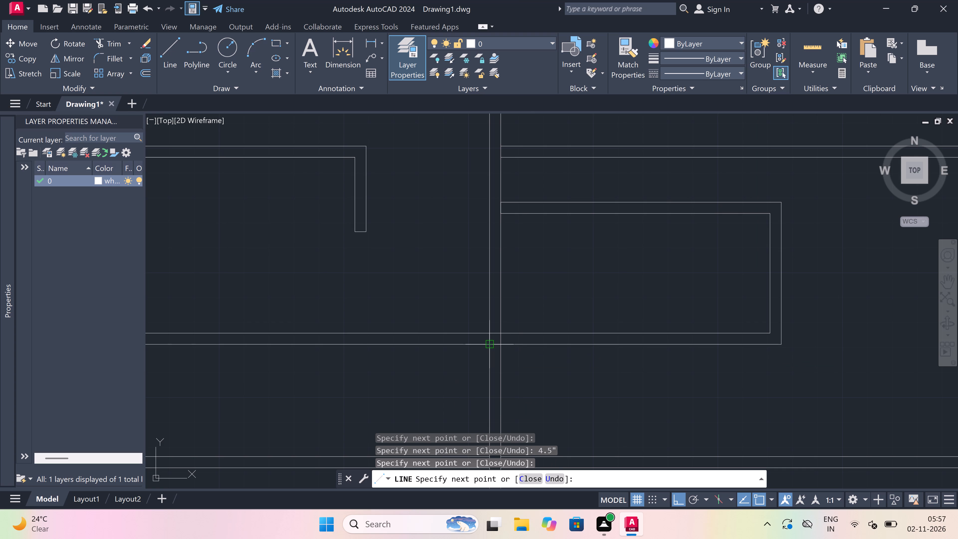
key(Escape)
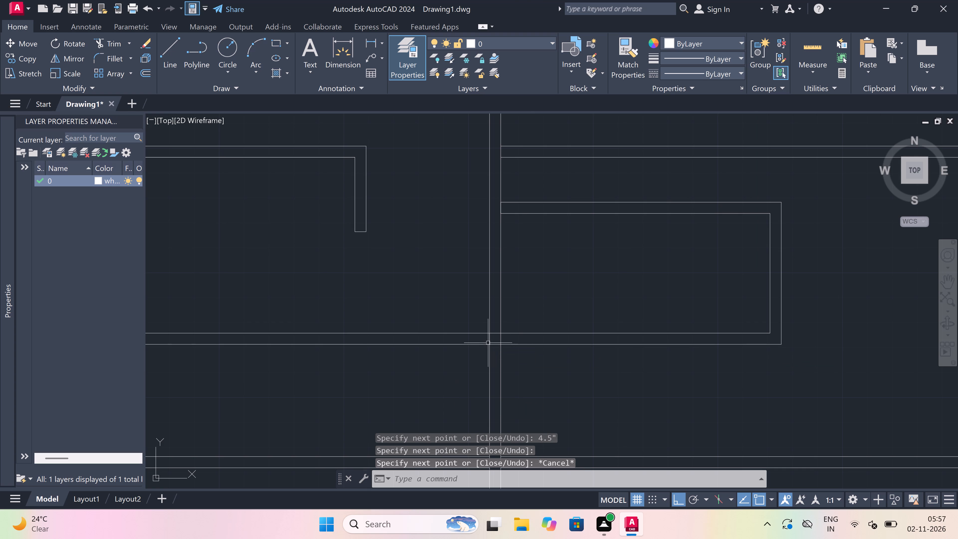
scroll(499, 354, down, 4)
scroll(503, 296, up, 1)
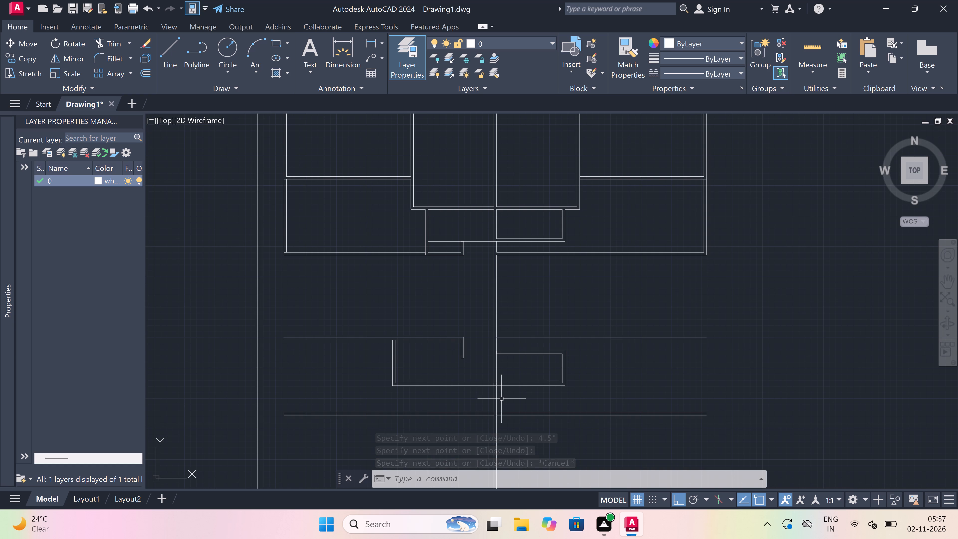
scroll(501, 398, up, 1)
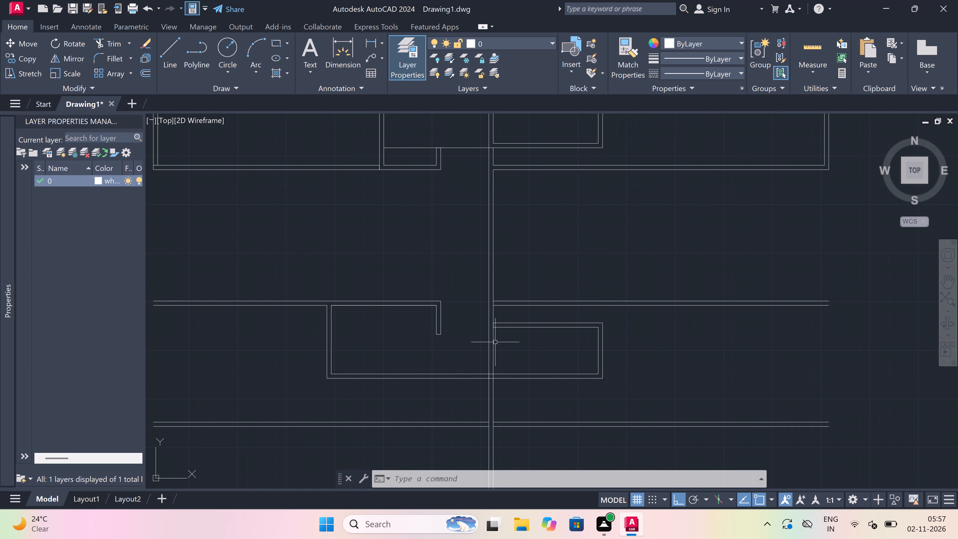
Erase the two horizontal wall lines running right from the central wall, just above the lower right small room.
scroll(506, 311, up, 1)
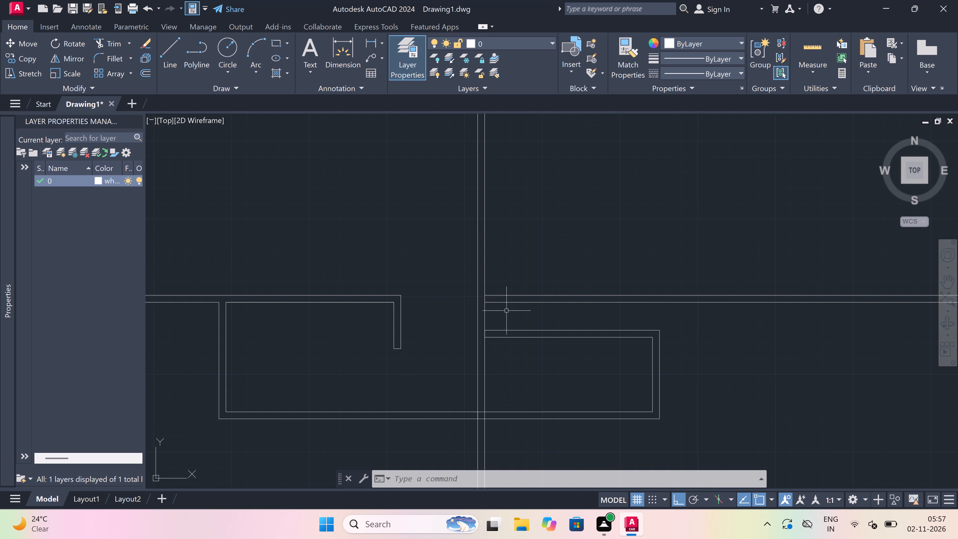
scroll(524, 286, up, 1)
drag(529, 282, 528, 288)
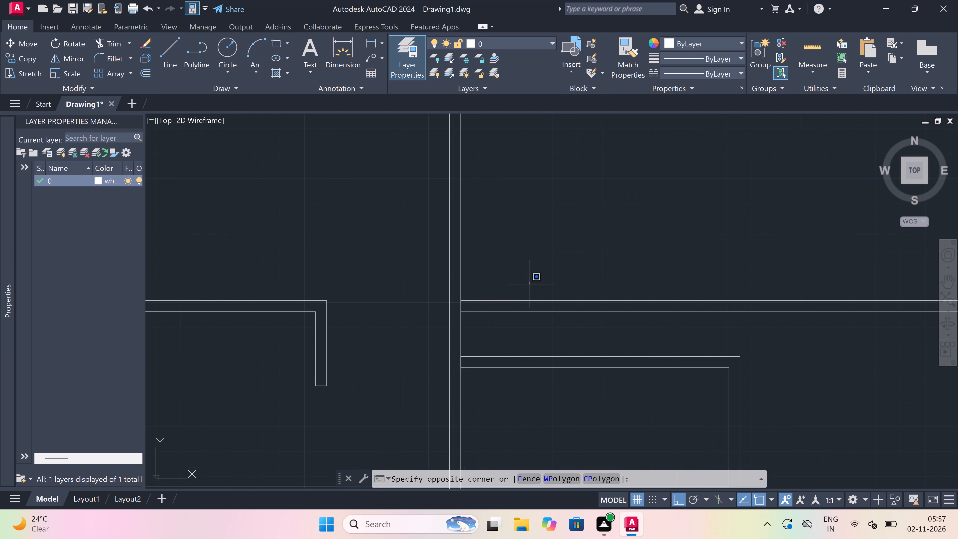
click(501, 345)
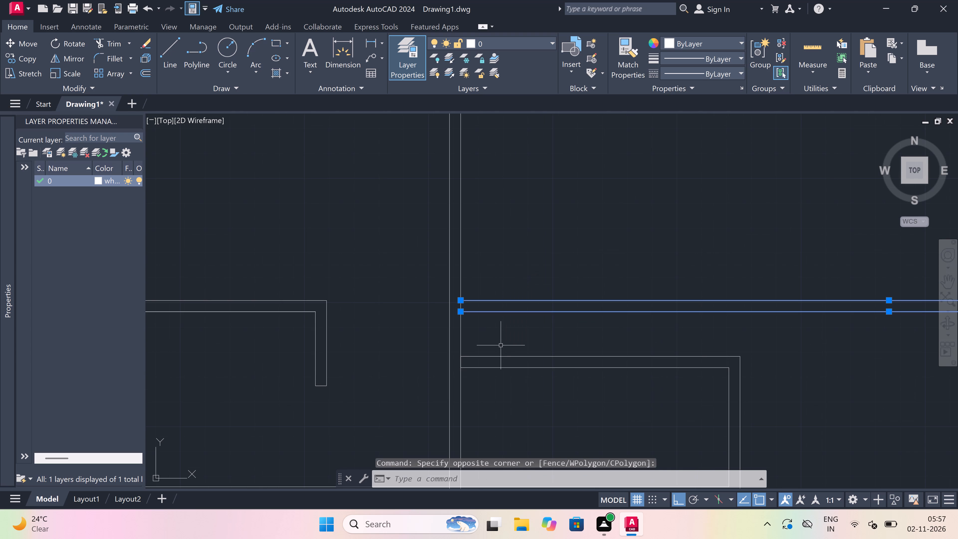
key(Delete)
Draw a line from the lower right room's inner upper-left corner across the central wall to the short partition stub's left line.
text(l)
key(space)
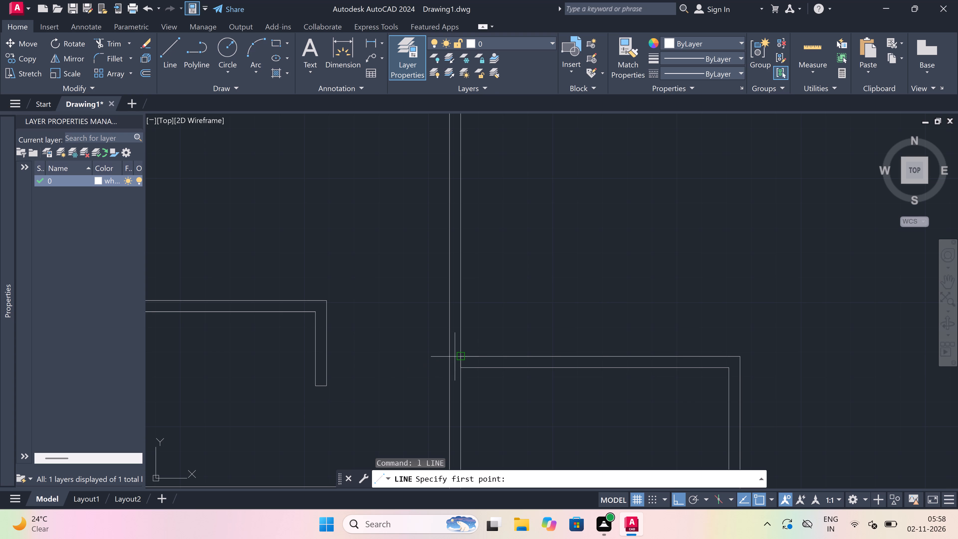
click(462, 369)
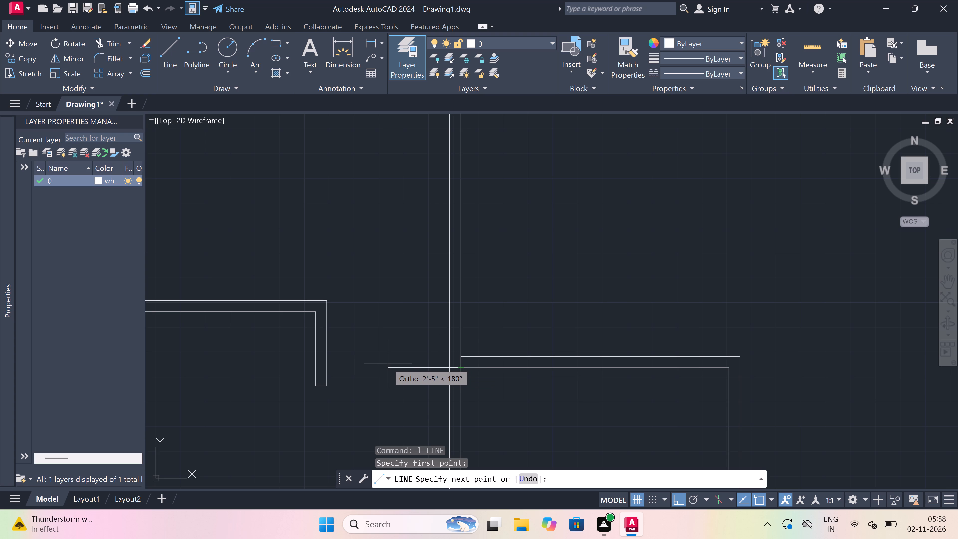
click(312, 368)
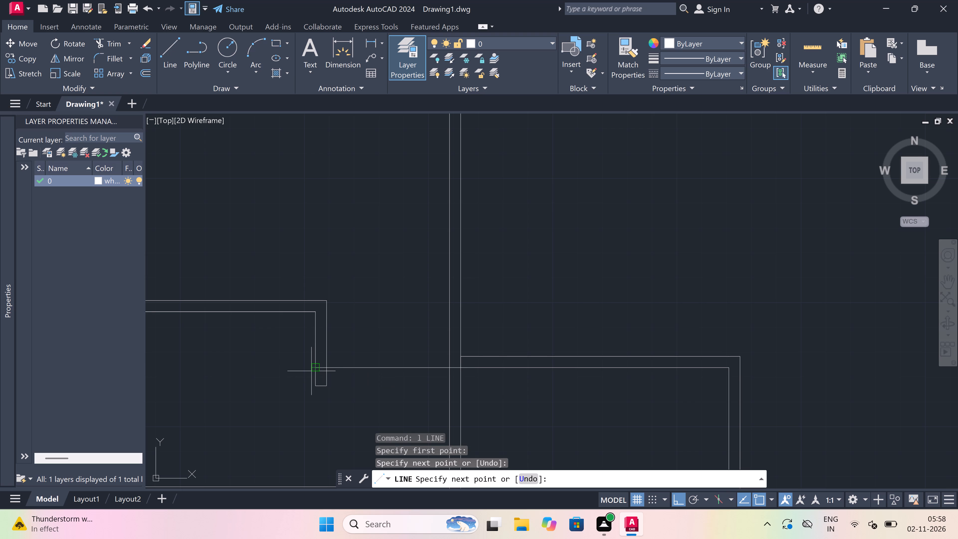
key(Escape)
Trim the short partition stub's two vertical lines below the new line and remove its leftover end line.
text(tr)
key(space)
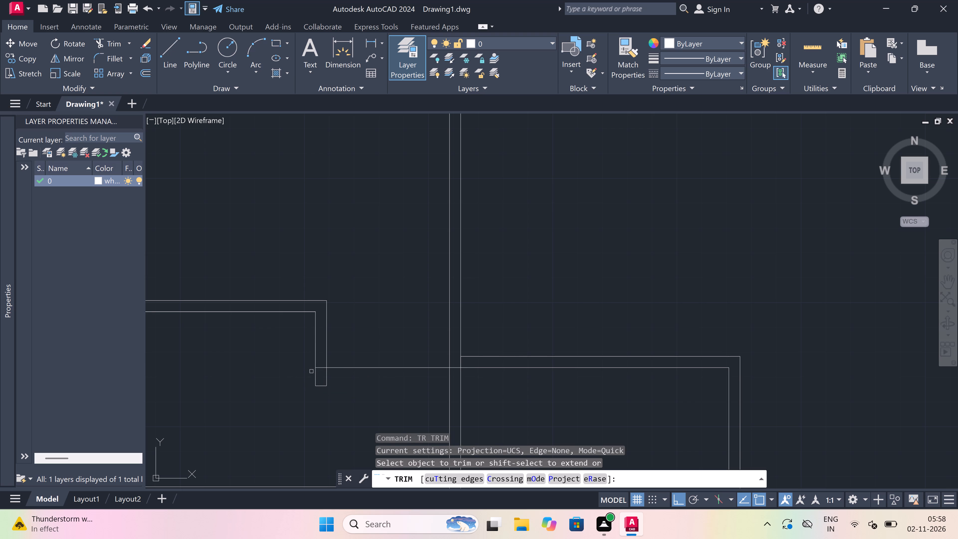
scroll(286, 389, up, 1)
click(290, 375)
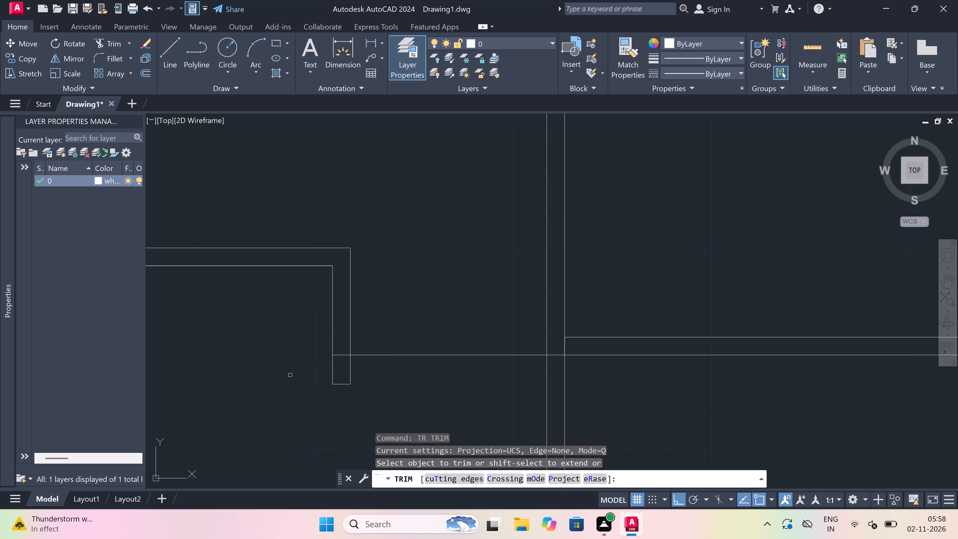
click(385, 373)
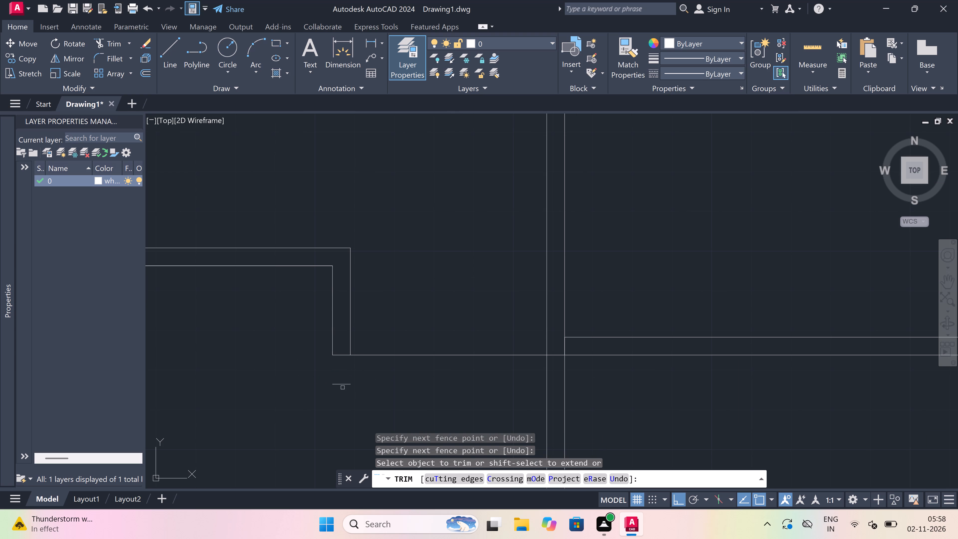
click(342, 385)
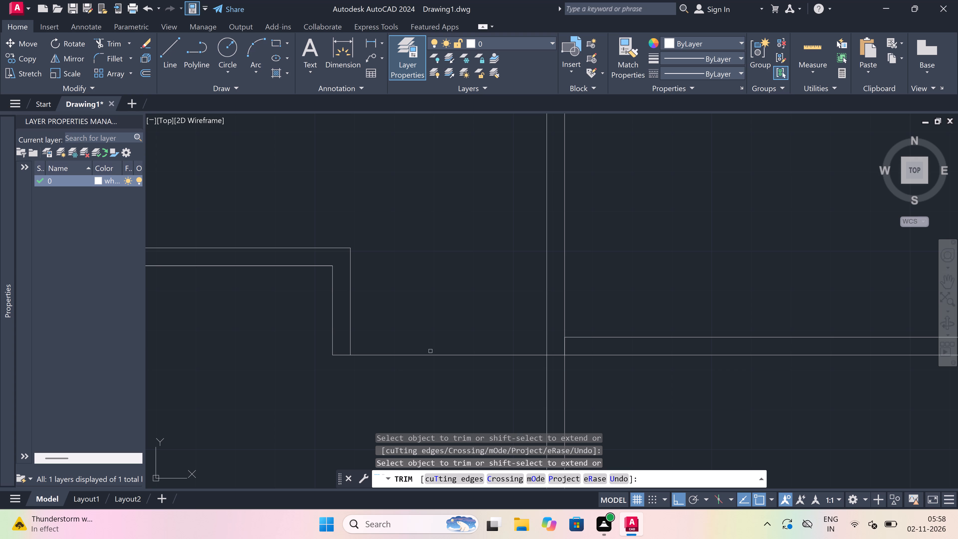
key(Escape)
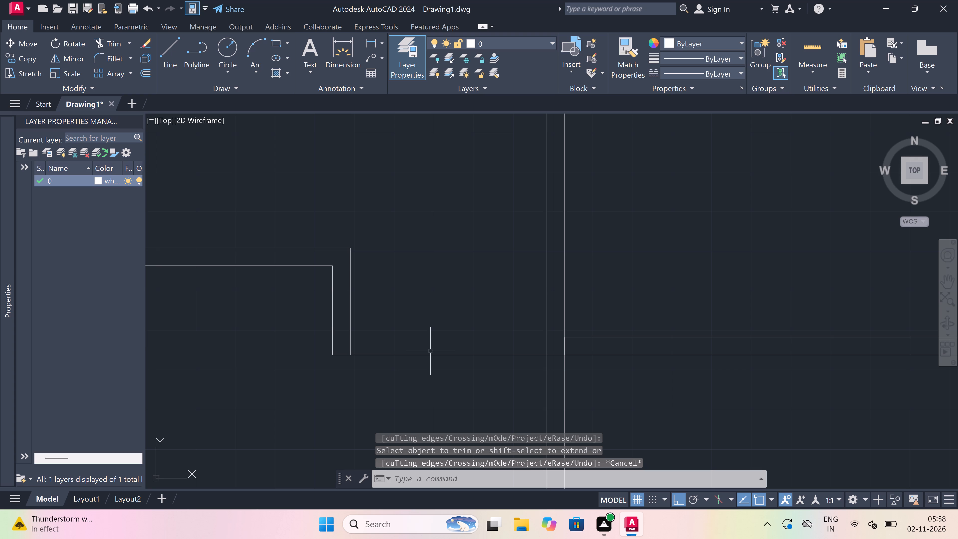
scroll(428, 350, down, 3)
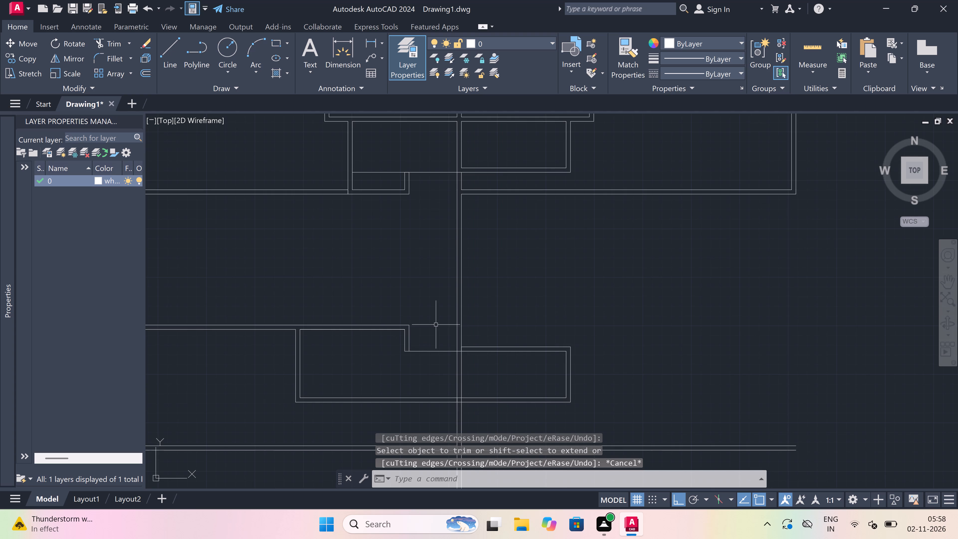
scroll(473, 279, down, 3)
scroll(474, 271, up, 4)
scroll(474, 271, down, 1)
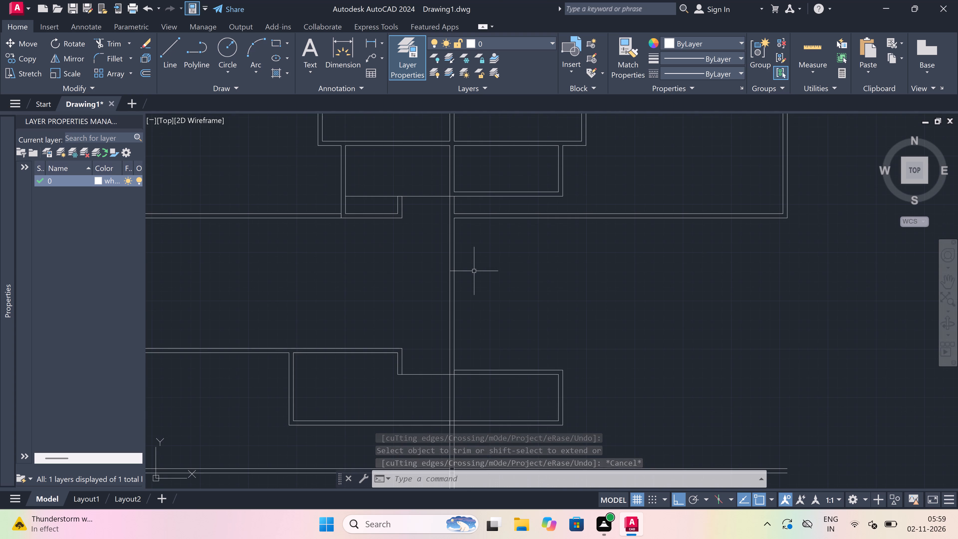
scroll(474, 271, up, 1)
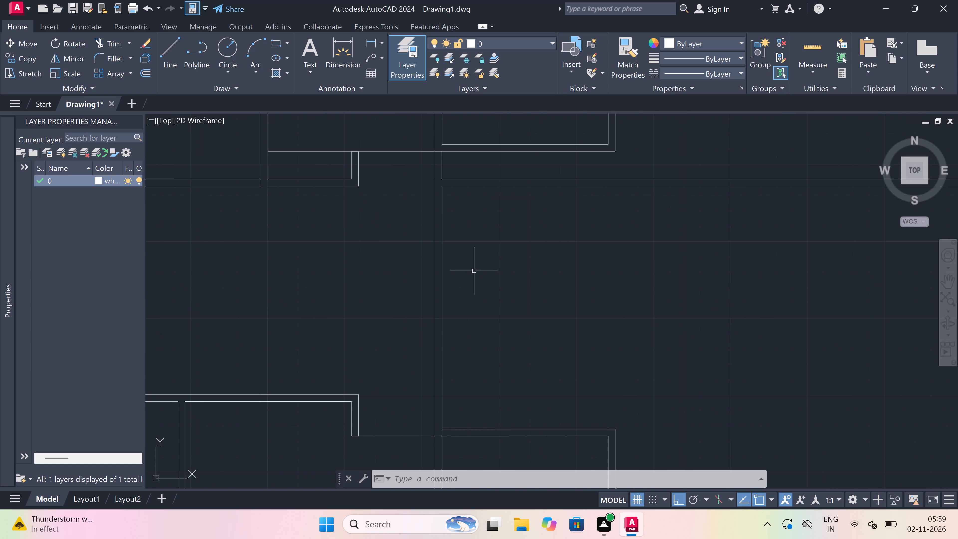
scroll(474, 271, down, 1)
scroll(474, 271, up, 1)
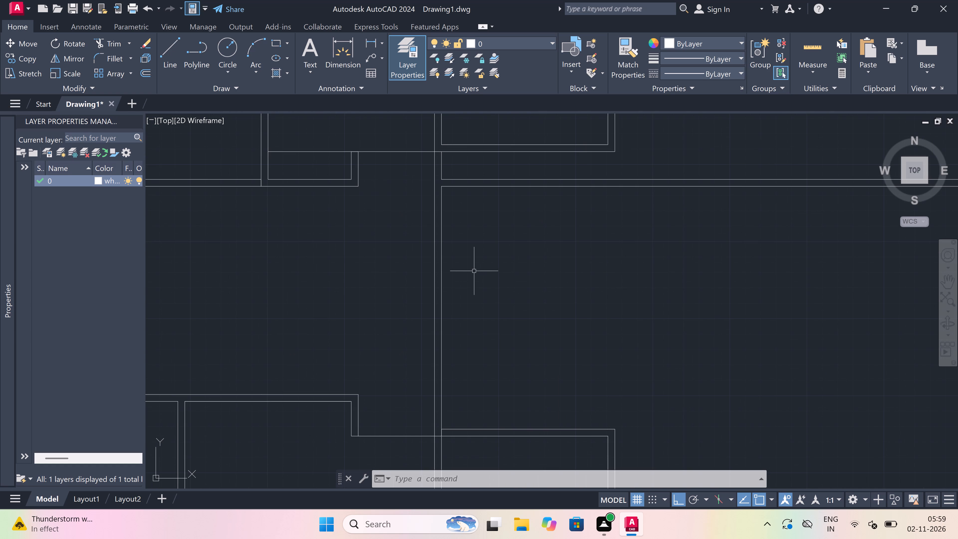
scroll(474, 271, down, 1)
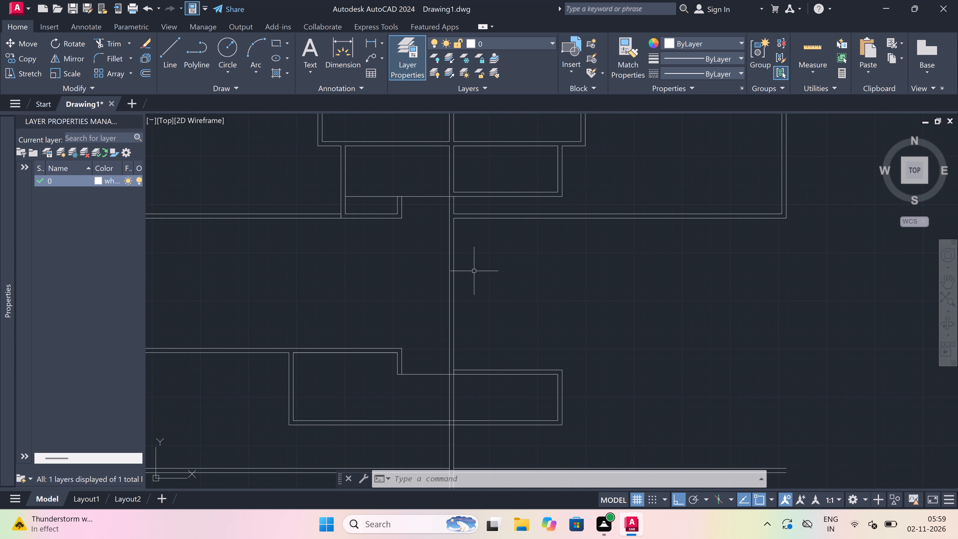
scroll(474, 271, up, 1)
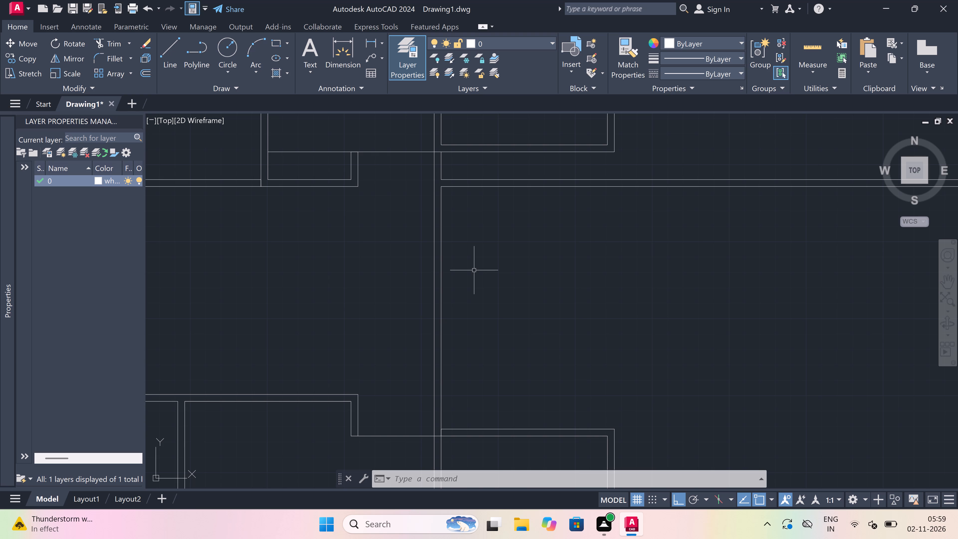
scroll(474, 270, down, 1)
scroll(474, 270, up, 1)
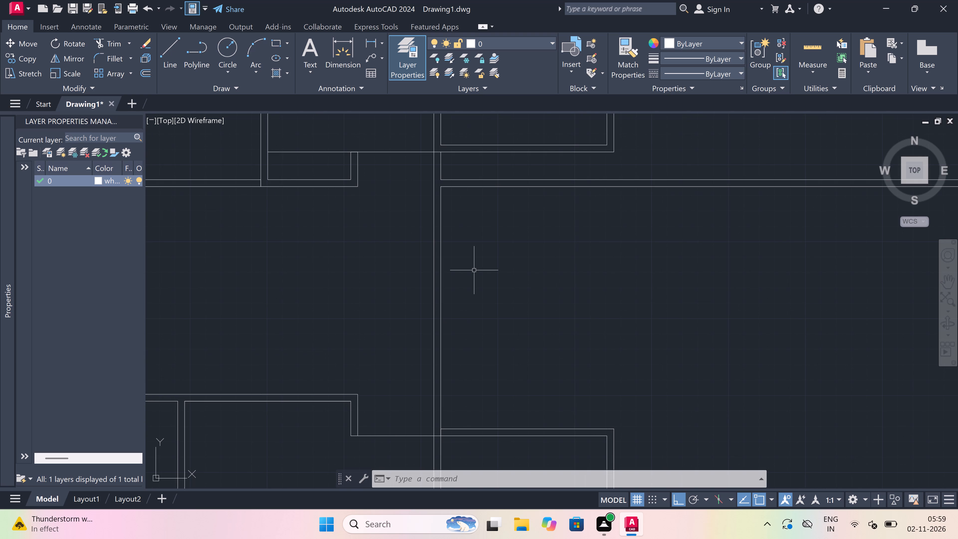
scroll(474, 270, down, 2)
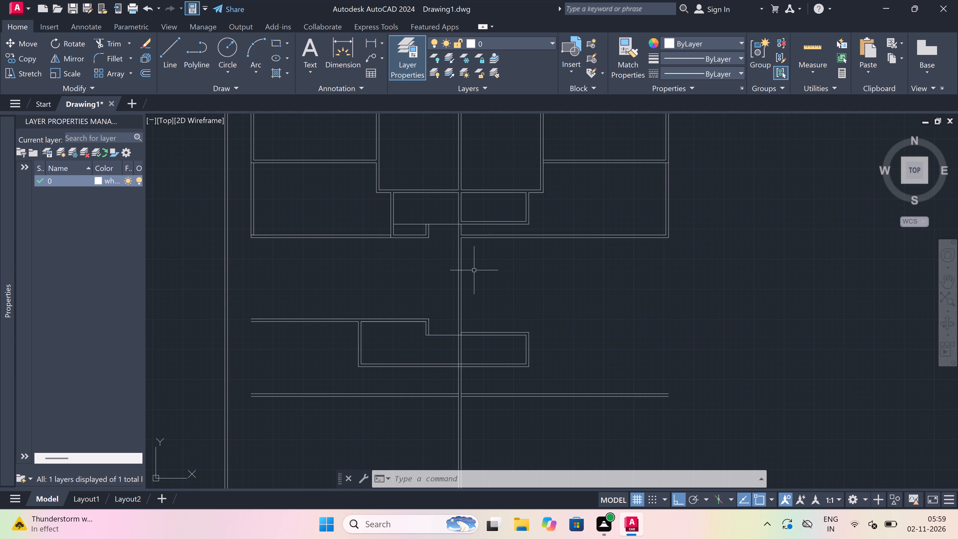
Erase the two horizontal wall lines right of the central wall, just below the upper right small room.
scroll(493, 225, up, 1)
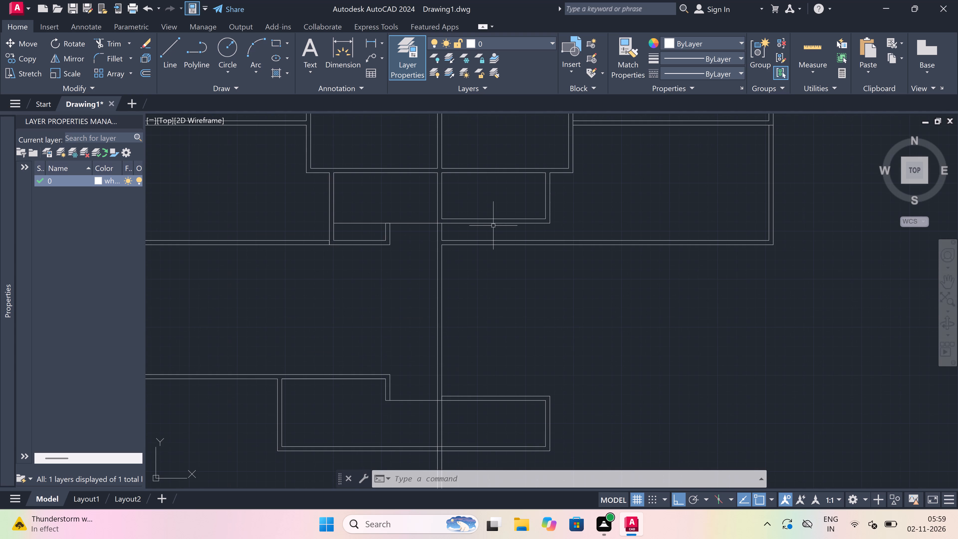
scroll(493, 226, up, 1)
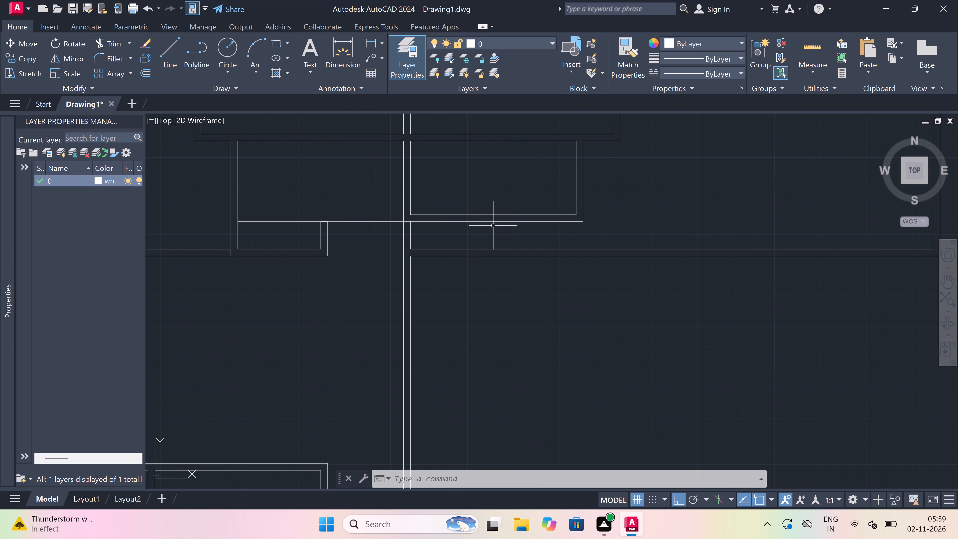
scroll(493, 226, up, 1)
click(476, 252)
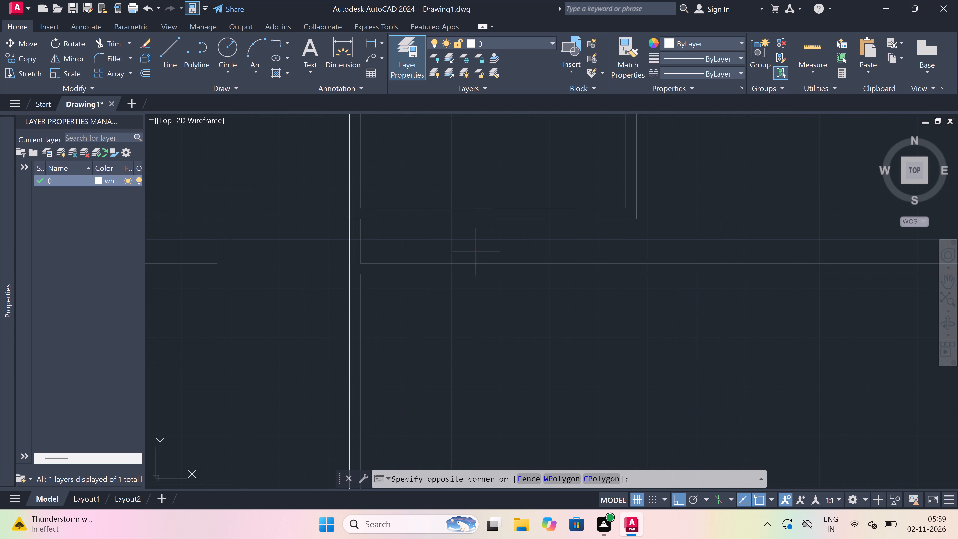
click(411, 336)
key(Delete)
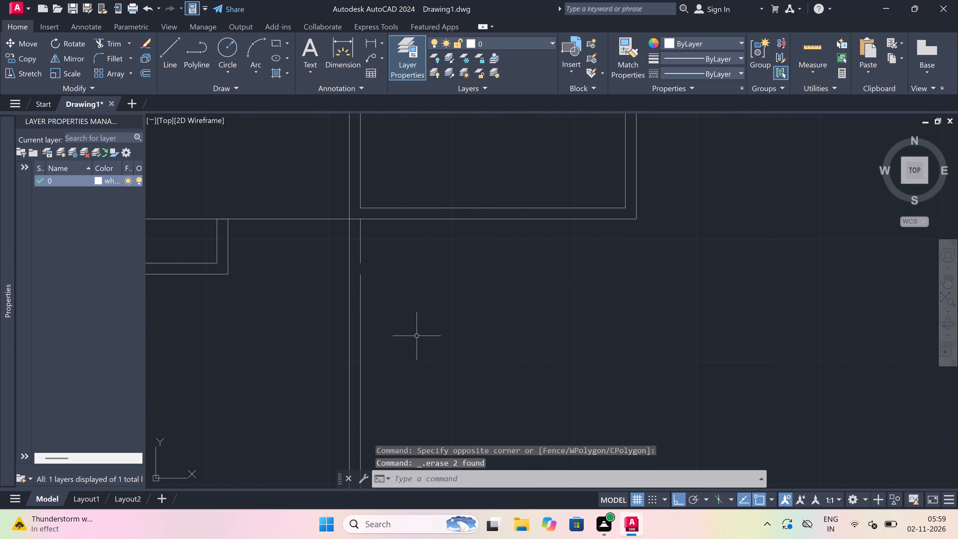
Extend the central wall's right line upward to close the gap where the erased wall met it.
text(ex)
key(space)
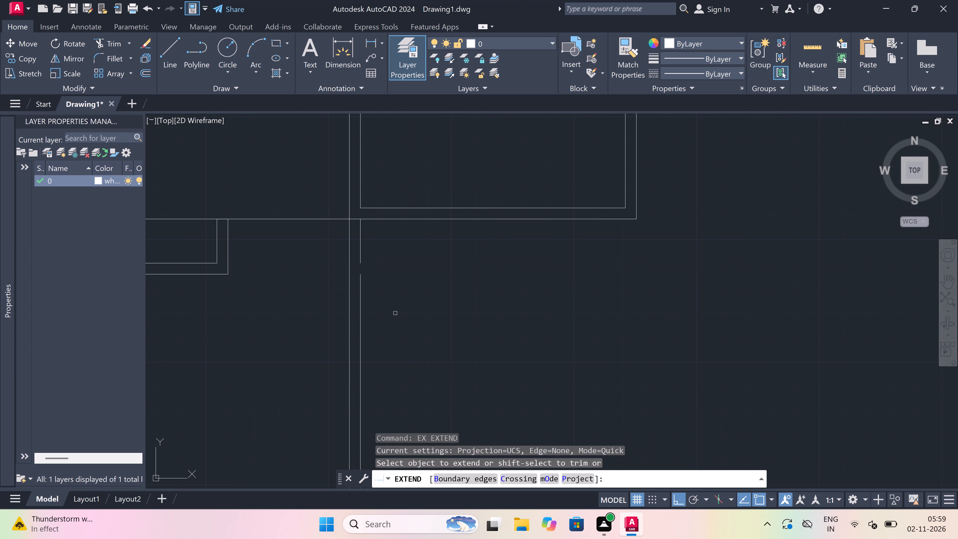
click(359, 313)
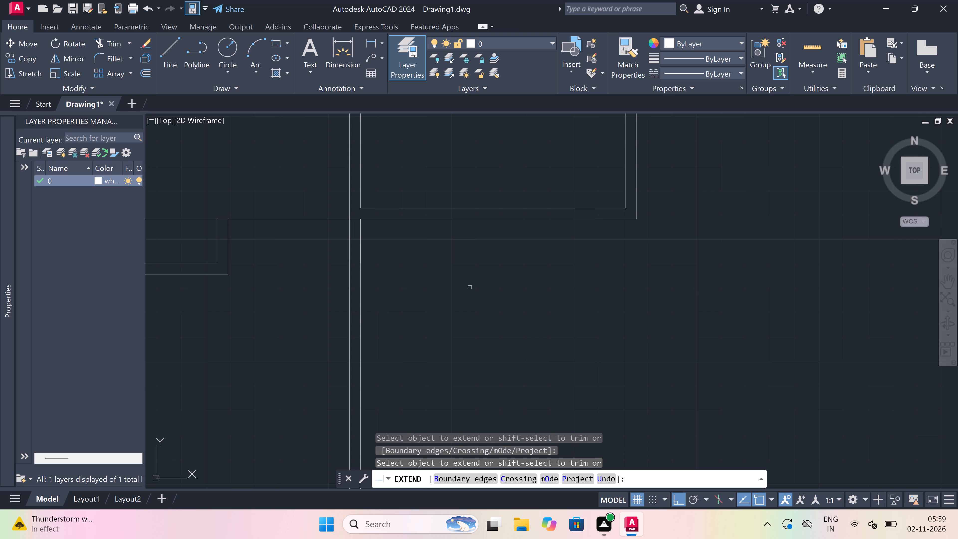
key(Escape)
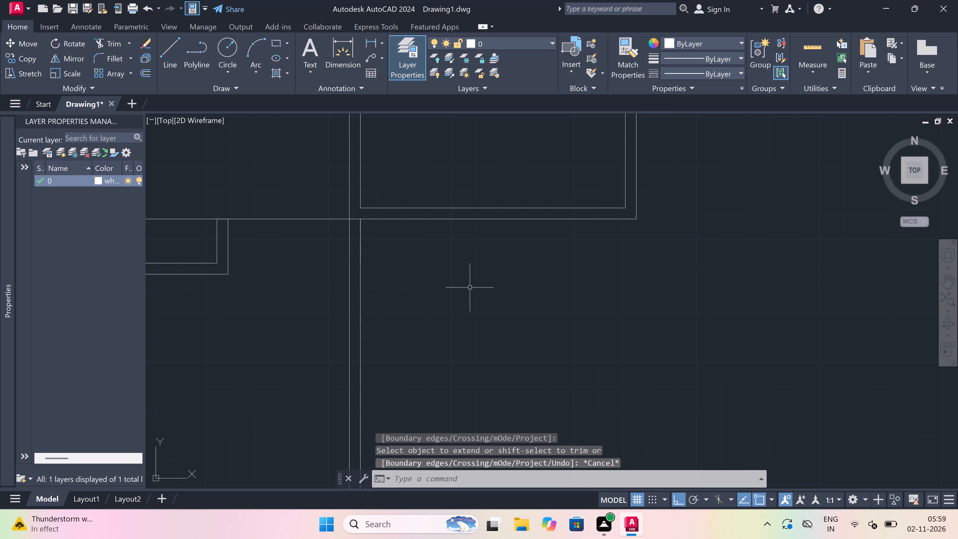
Start a line where the lower rooms' bottom partition's upper line meets the central wall's left line, and run it 9' left.
scroll(470, 270, down, 5)
scroll(474, 274, up, 1)
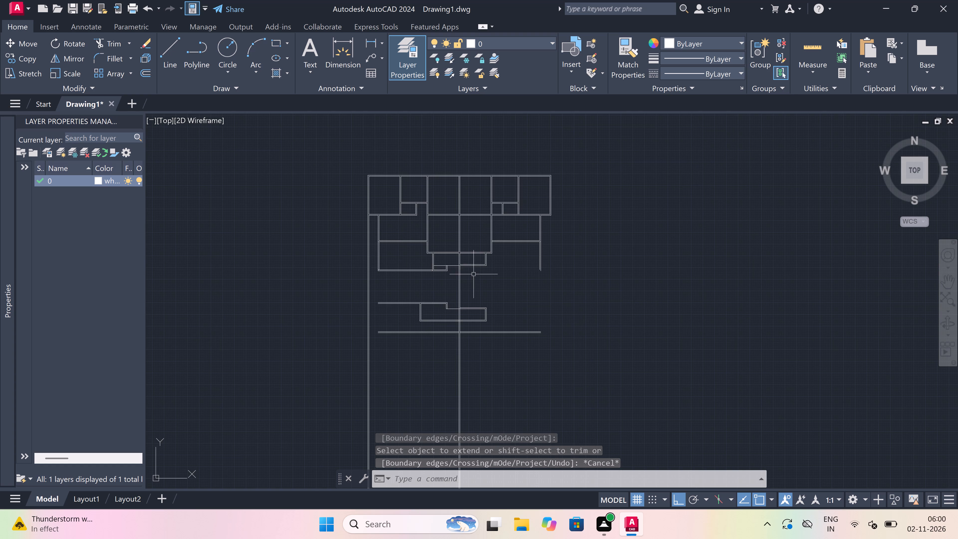
scroll(474, 274, up, 1)
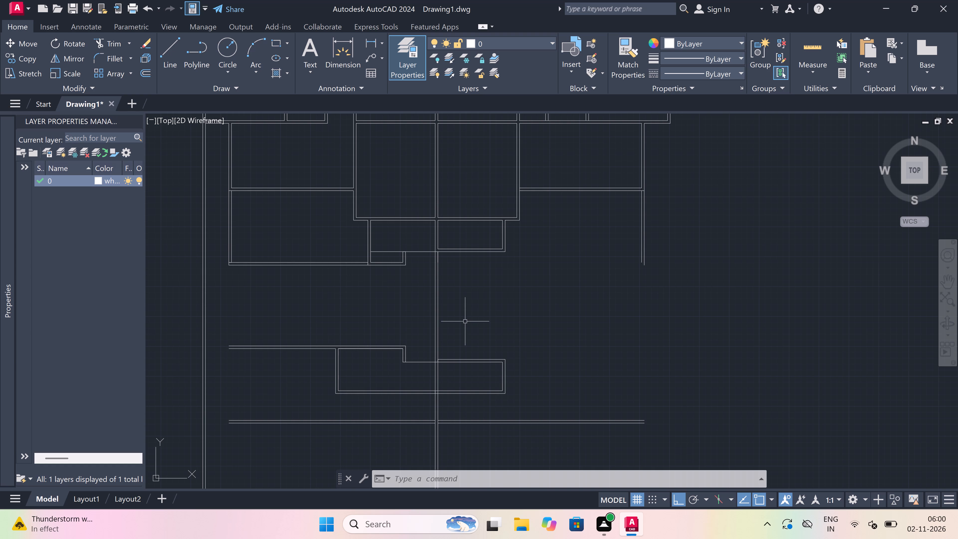
scroll(465, 321, down, 1)
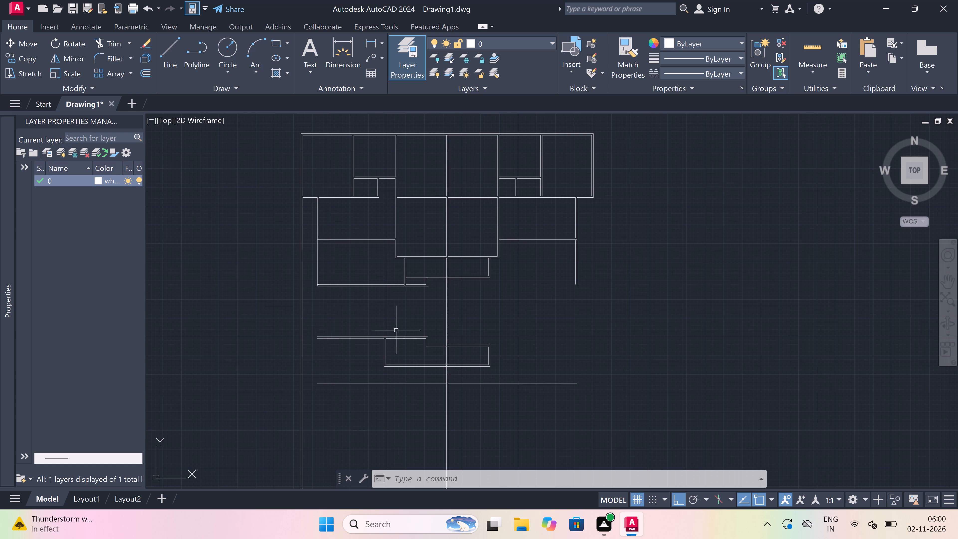
scroll(338, 350, up, 2)
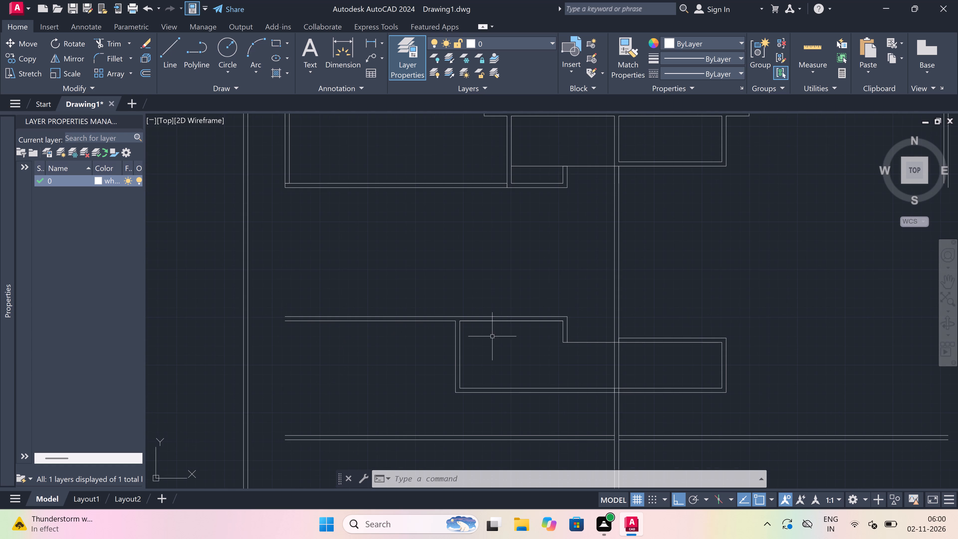
text(l)
key(space)
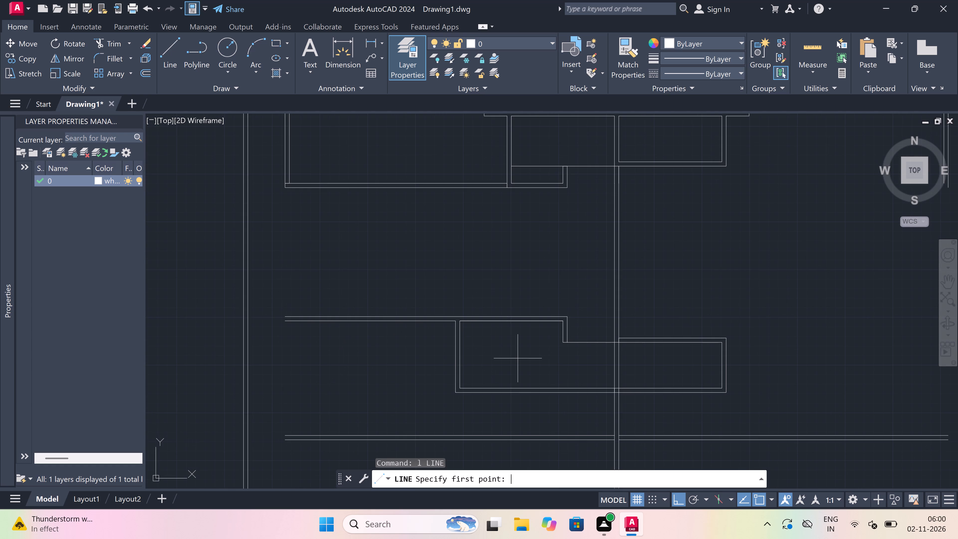
scroll(608, 388, up, 3)
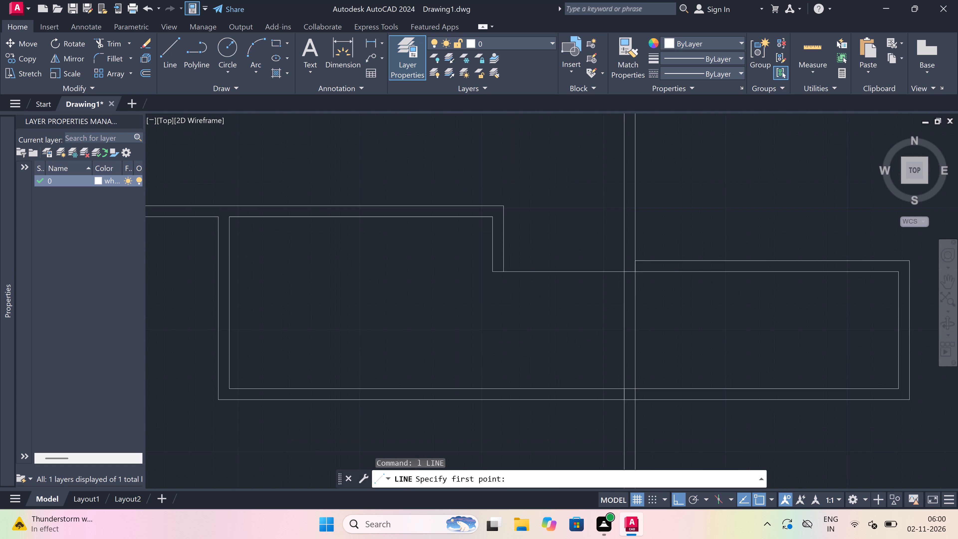
click(632, 389)
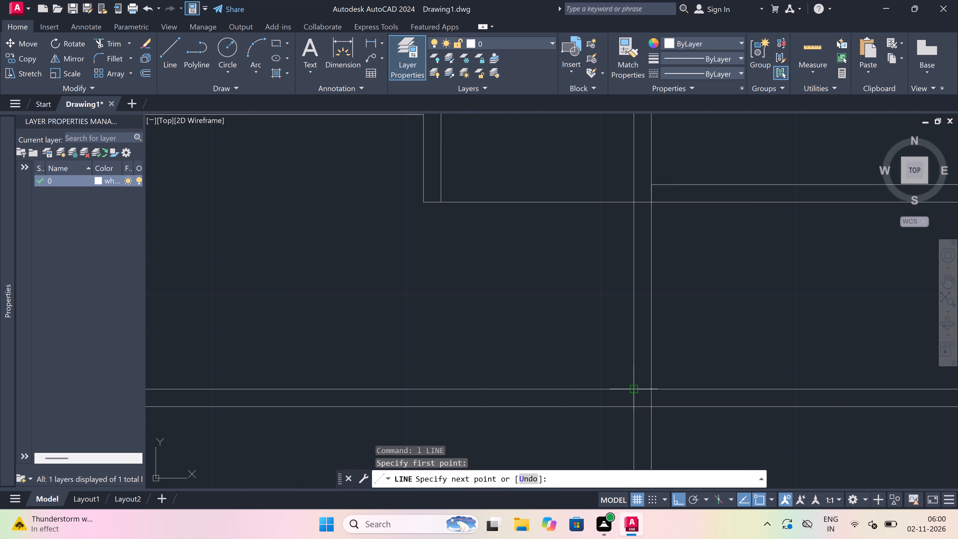
scroll(632, 389, down, 3)
text(9')
key(space)
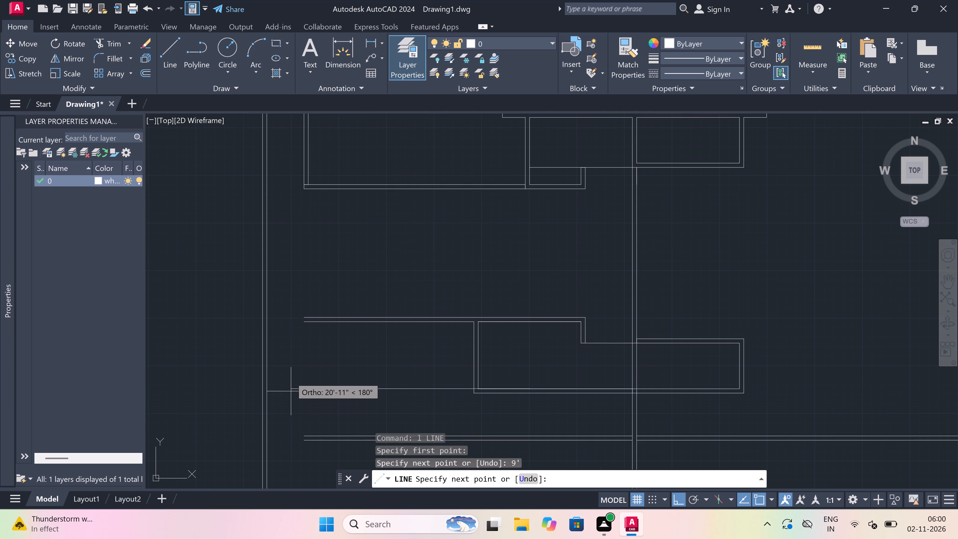
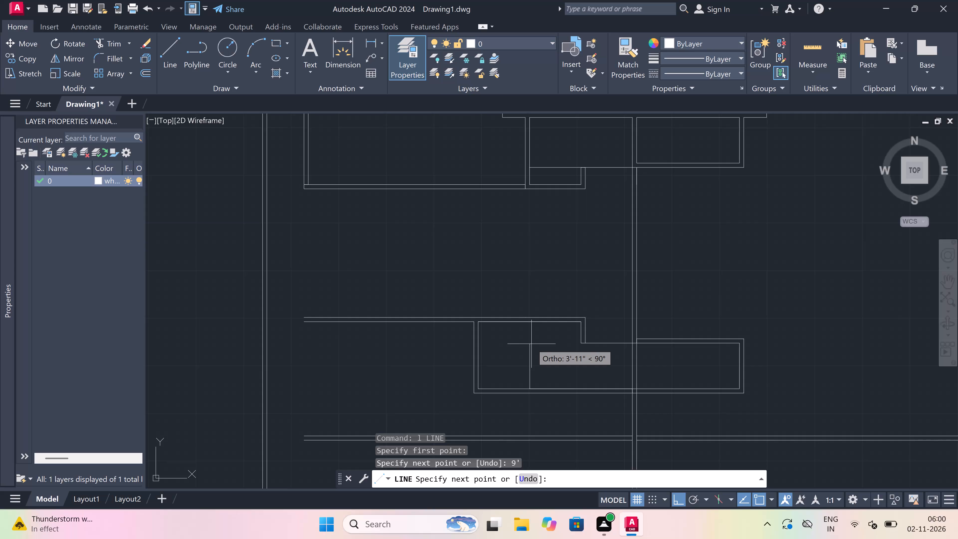
Continue the line up to the left partition's lower line, 4.5" left, and back down to the bottom partition's upper line.
scroll(531, 344, up, 4)
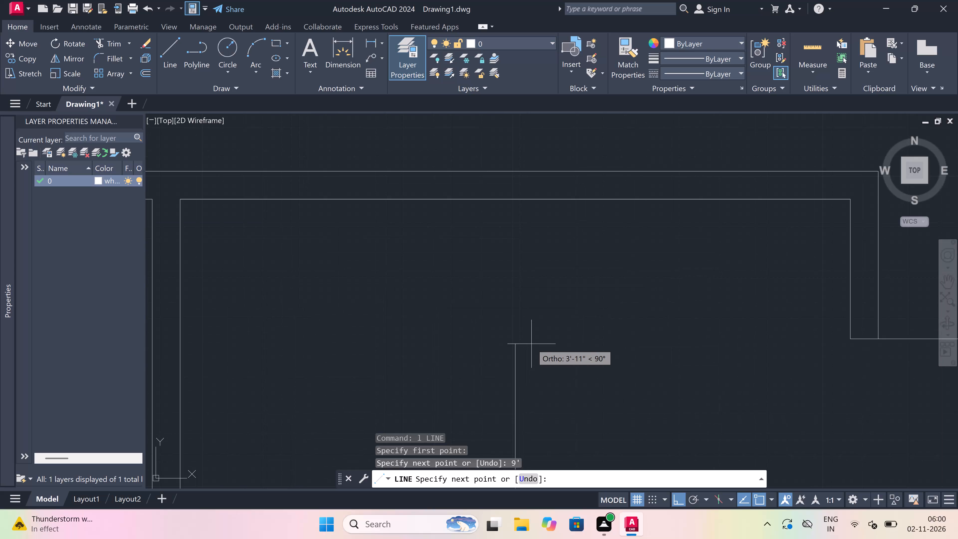
click(512, 198)
scroll(512, 198, down, 2)
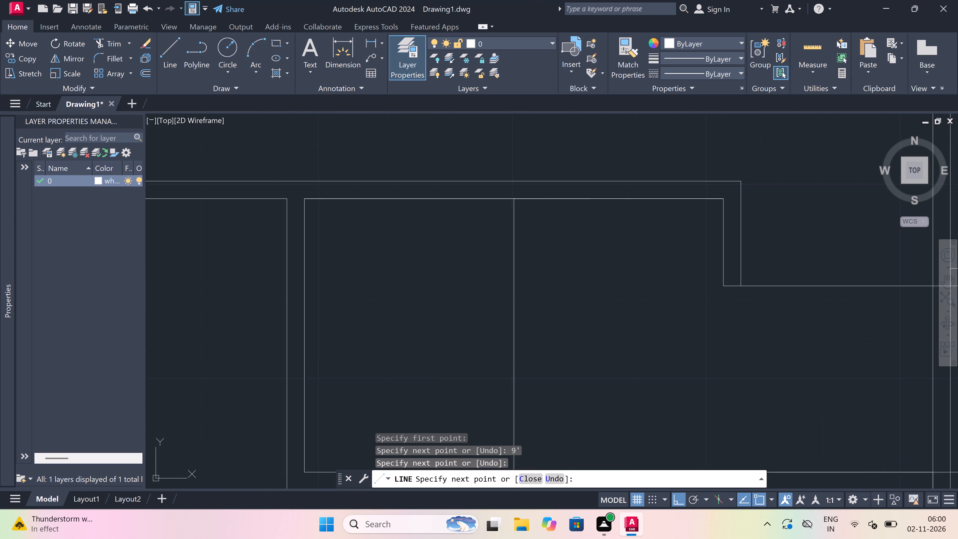
scroll(512, 198, down, 1)
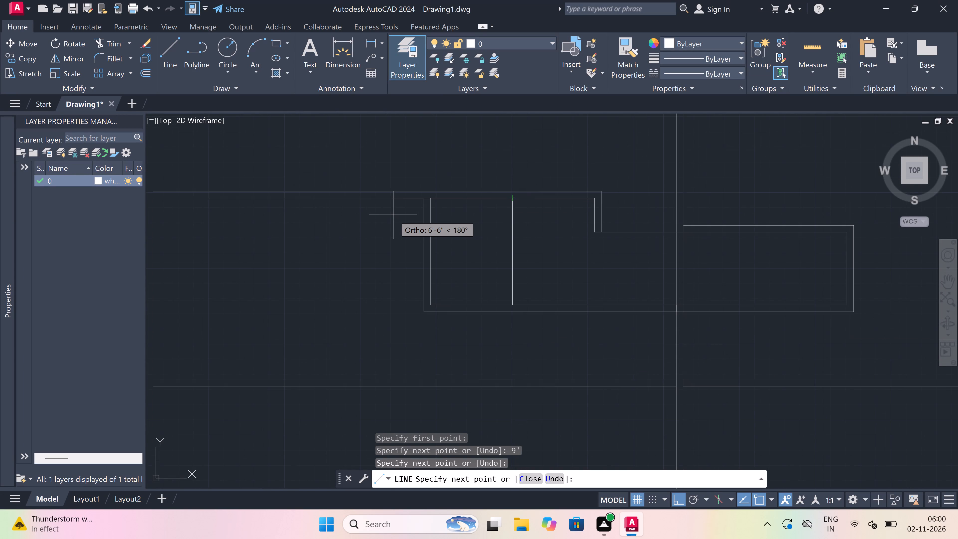
key(4)
key(period)
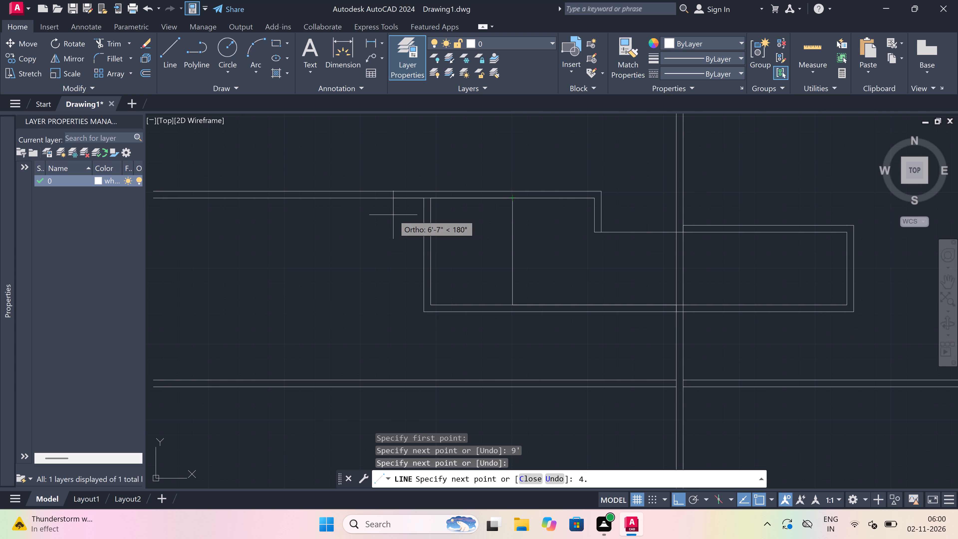
key(5)
text(")
key(space)
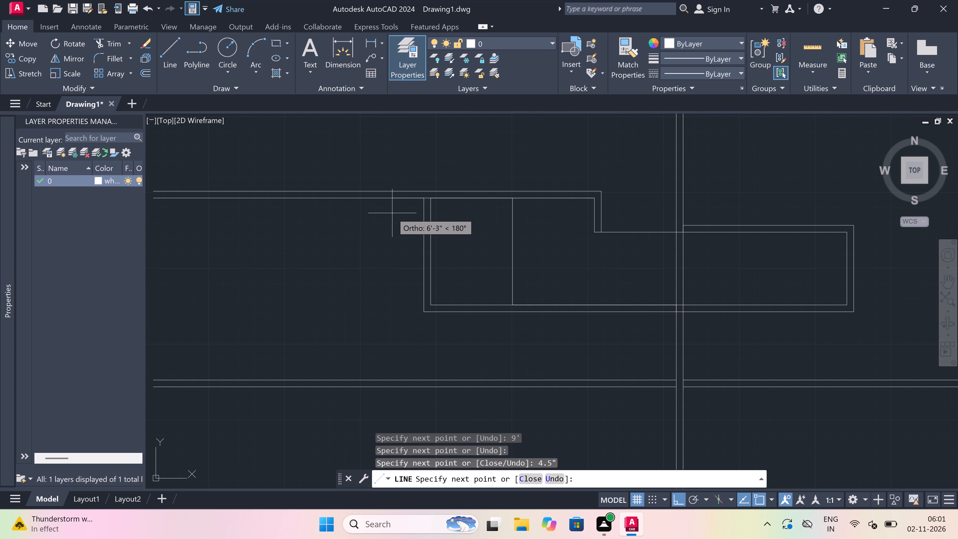
scroll(502, 309, up, 2)
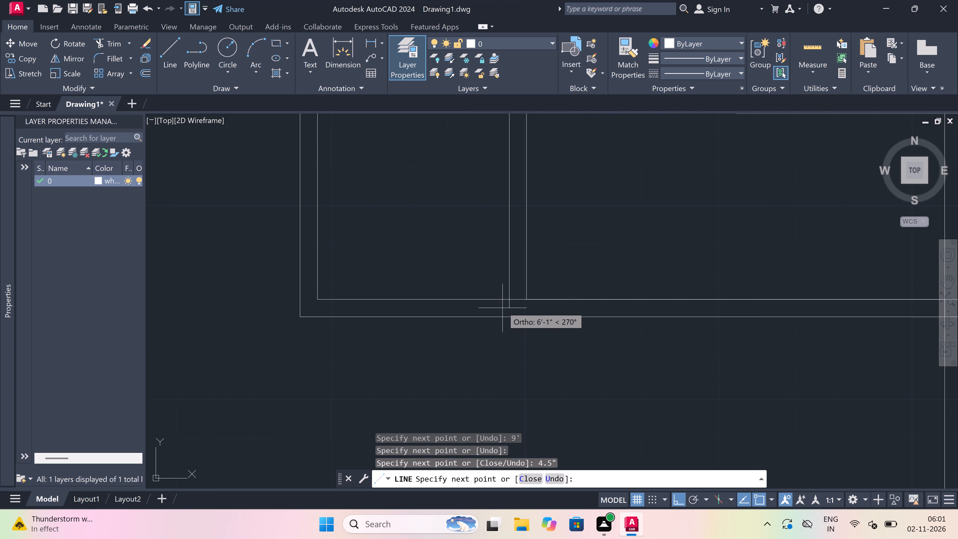
click(506, 300)
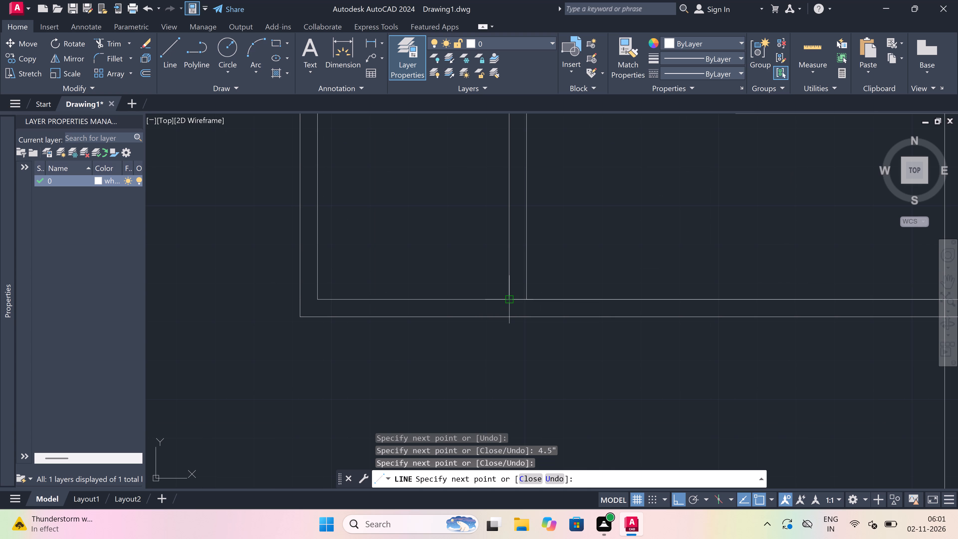
key(Escape)
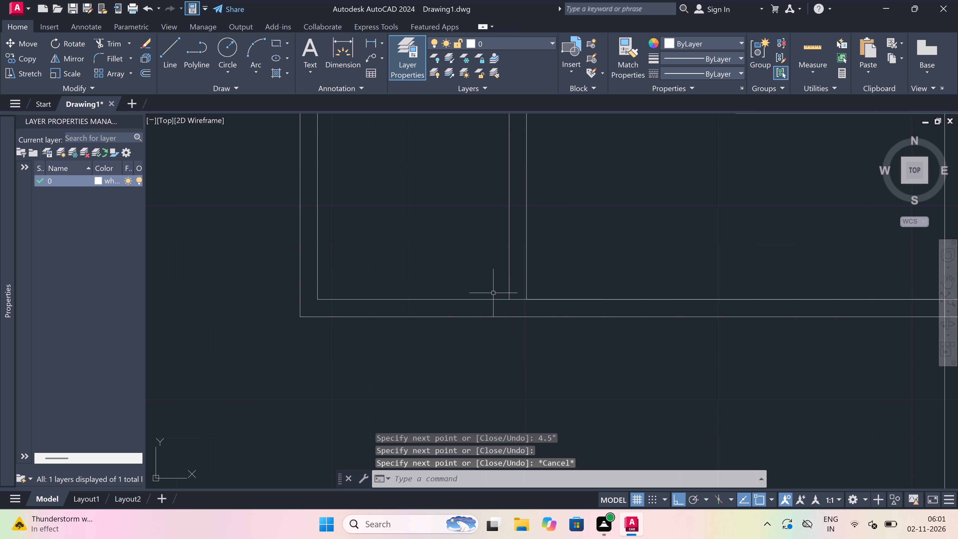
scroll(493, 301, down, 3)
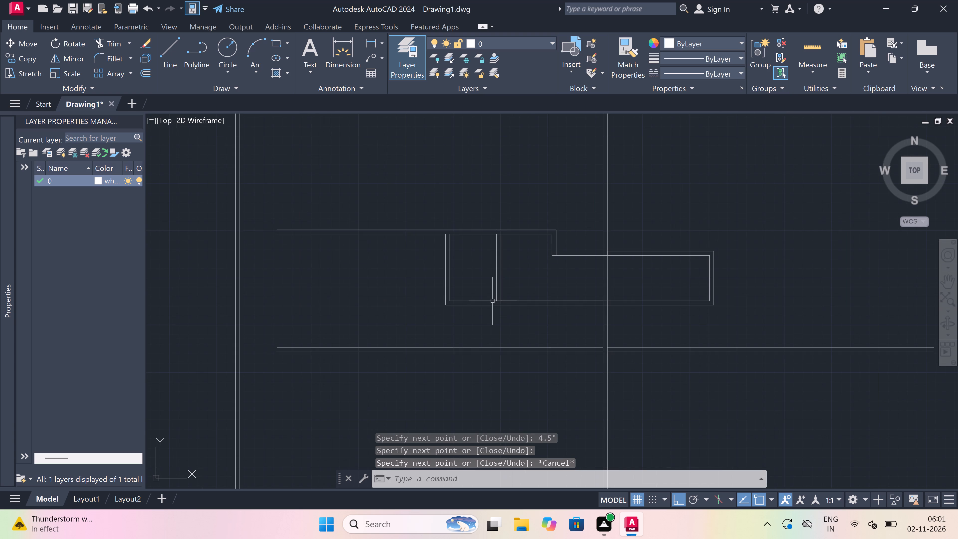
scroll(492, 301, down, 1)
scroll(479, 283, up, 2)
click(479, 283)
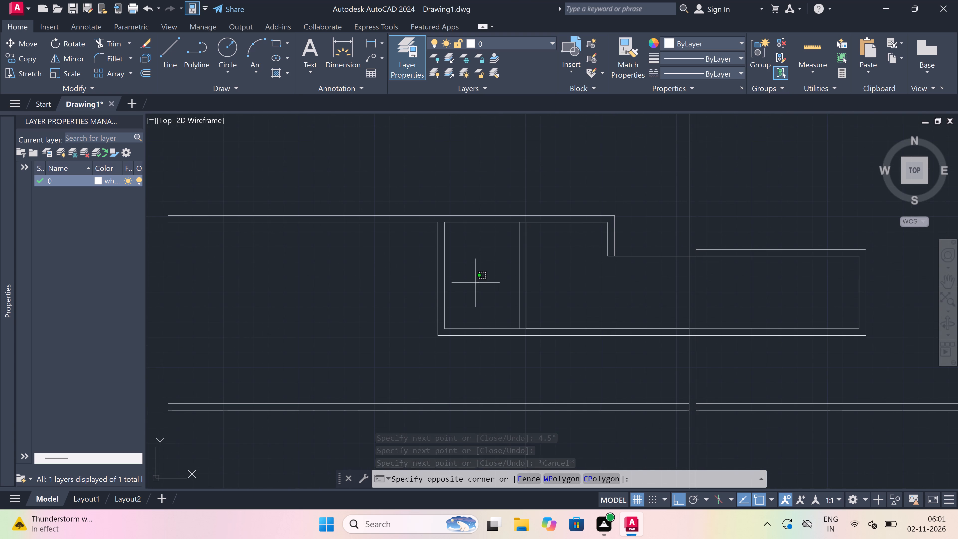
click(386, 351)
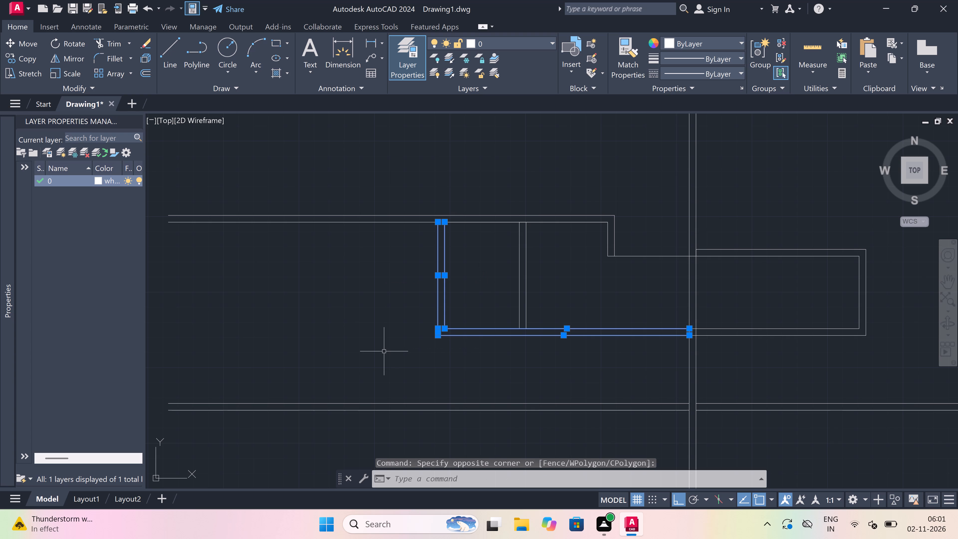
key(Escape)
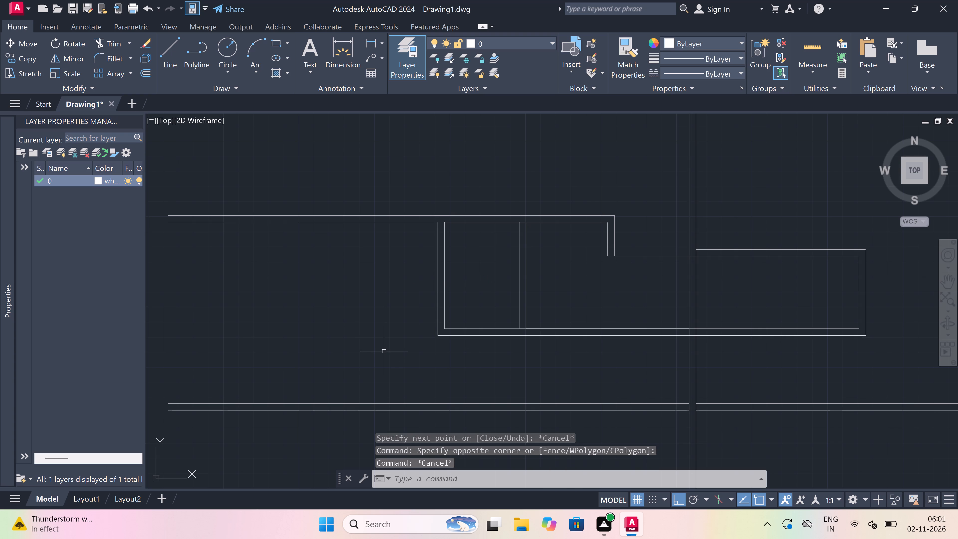
Extend the new partition's two vertical lines down to the bottom partition's lower line.
text(ex)
key(space)
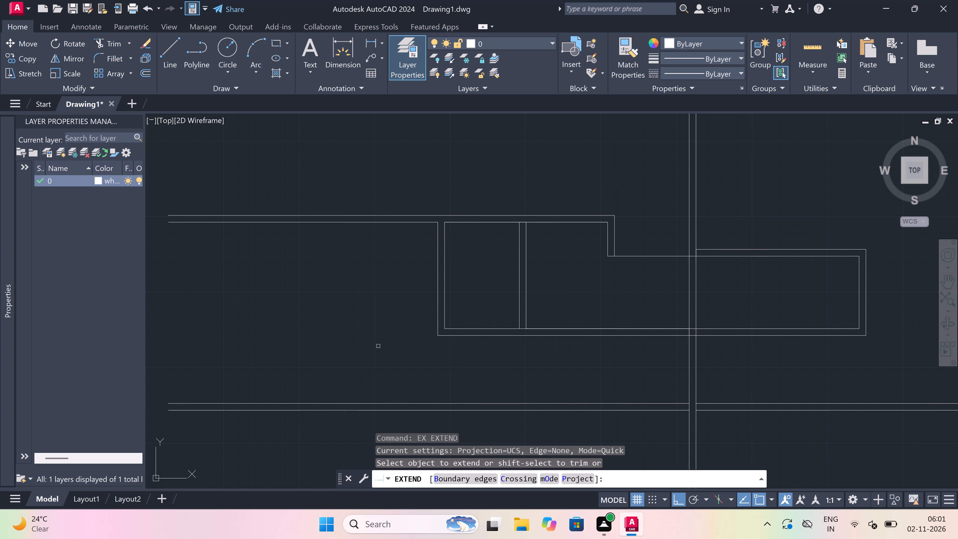
click(511, 310)
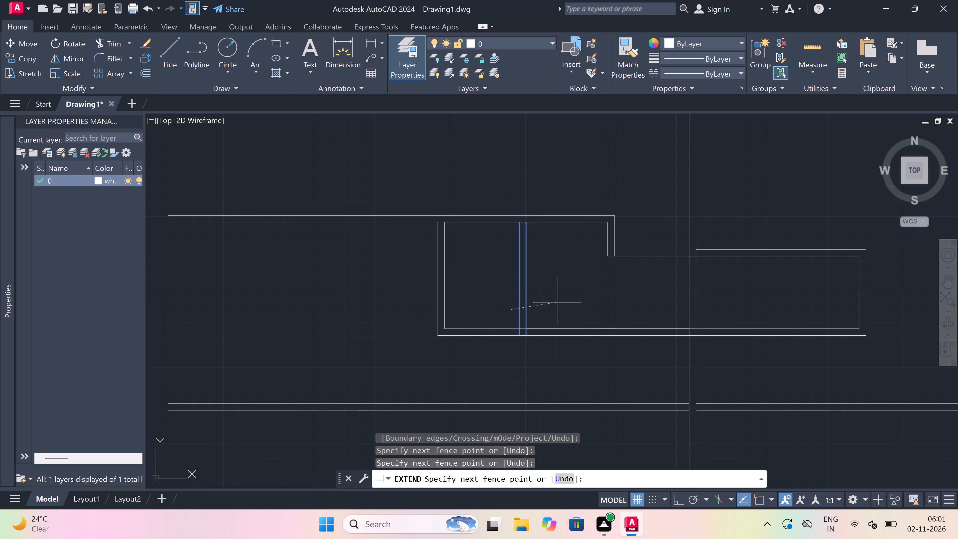
drag(558, 302, 555, 299)
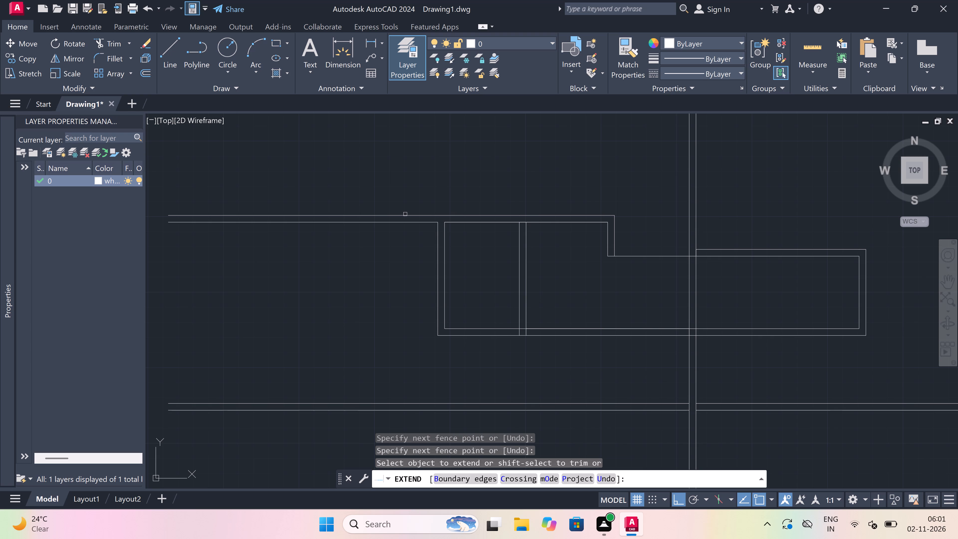
drag(408, 221, 411, 221)
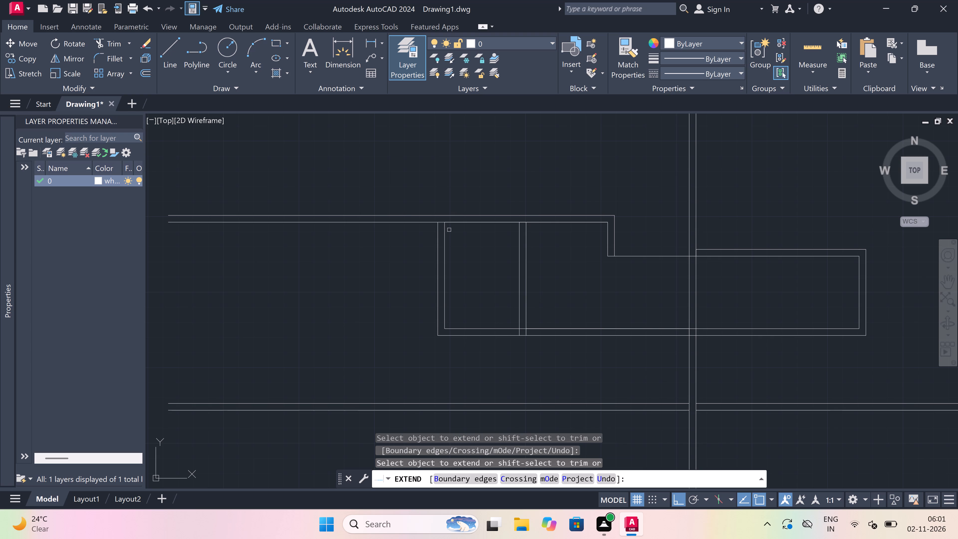
key(Escape)
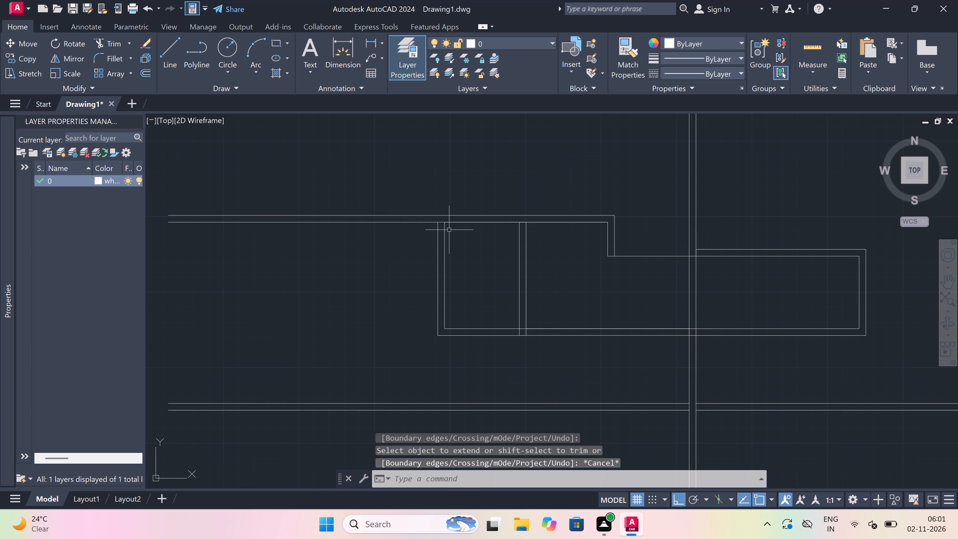
Trim away the lower room's old left wall and the bottom partition lines left of the new 4.5" partition.
text(tr)
key(space)
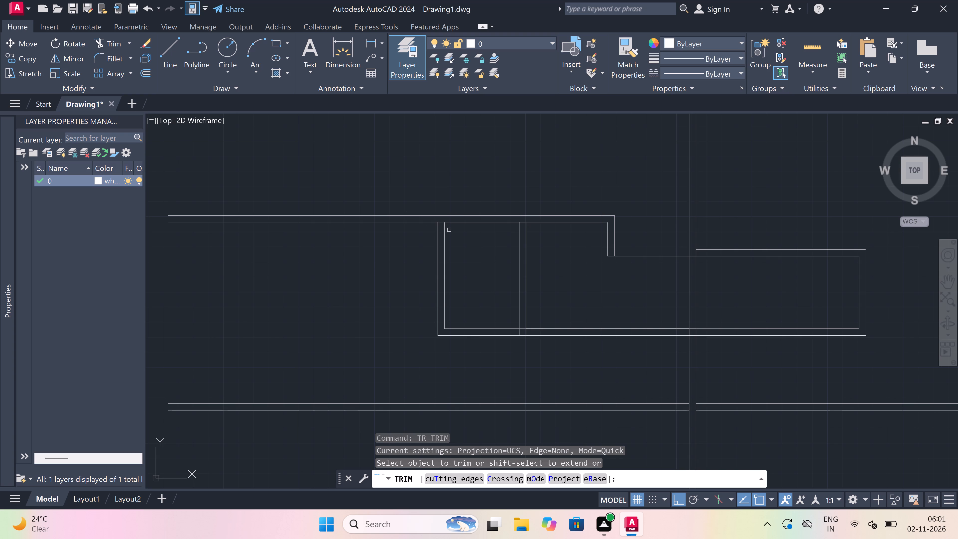
click(455, 246)
drag(355, 307, 365, 307)
click(504, 302)
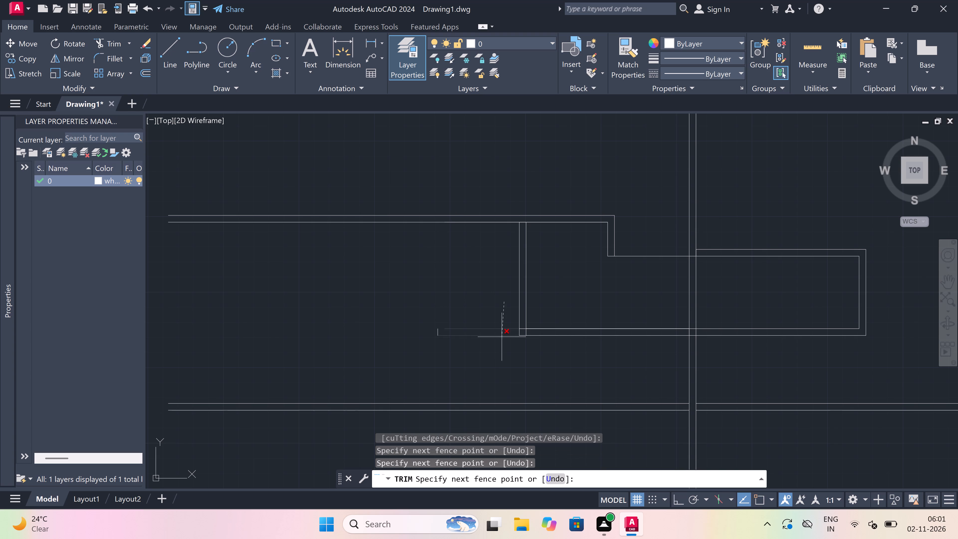
click(493, 374)
drag(446, 335, 442, 335)
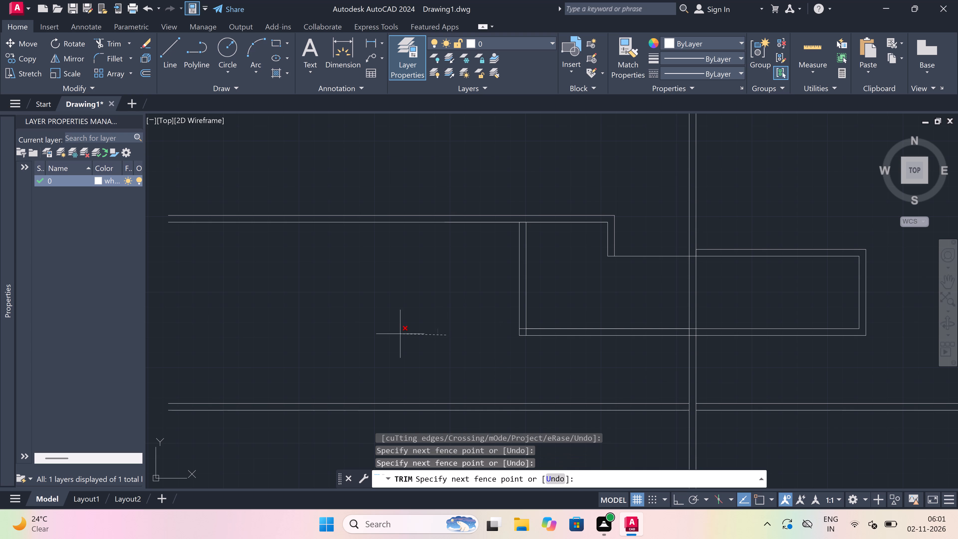
click(400, 334)
Trim the overlapping line ends inside the lower room's new bottom-left wall corner.
scroll(519, 327, up, 3)
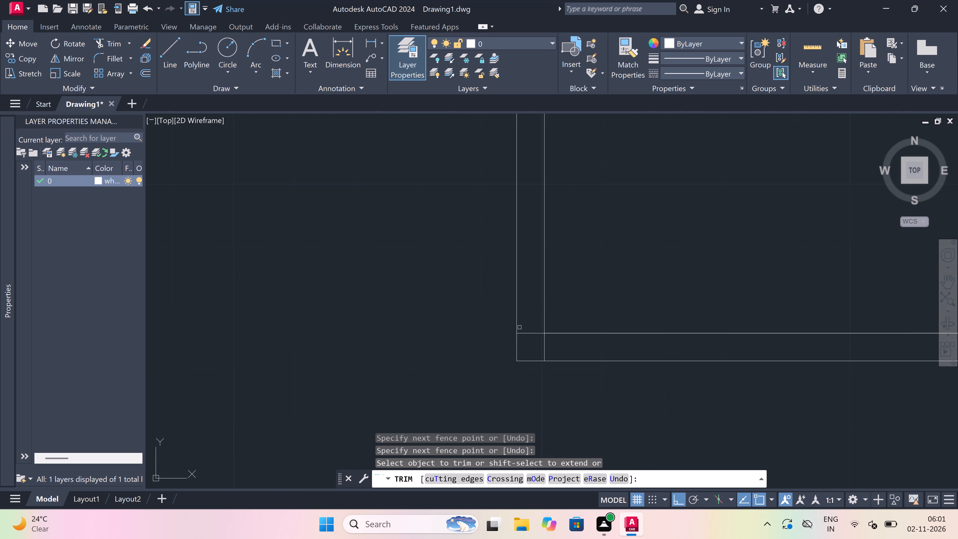
drag(523, 326, 525, 329)
click(528, 351)
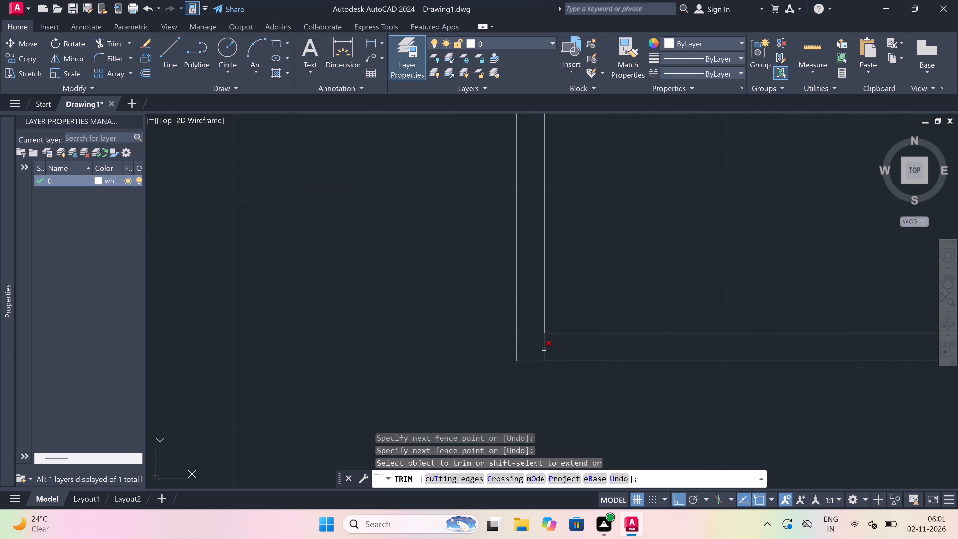
click(542, 348)
click(560, 346)
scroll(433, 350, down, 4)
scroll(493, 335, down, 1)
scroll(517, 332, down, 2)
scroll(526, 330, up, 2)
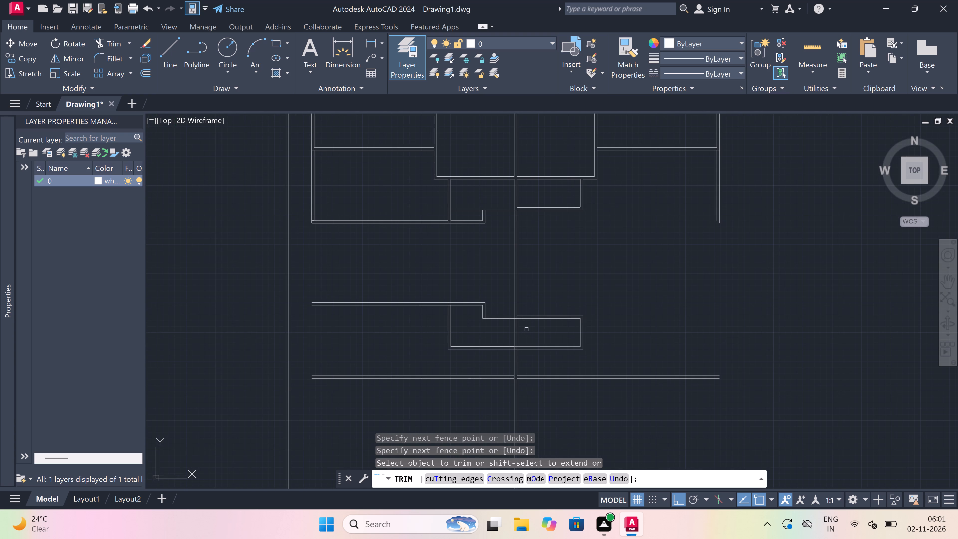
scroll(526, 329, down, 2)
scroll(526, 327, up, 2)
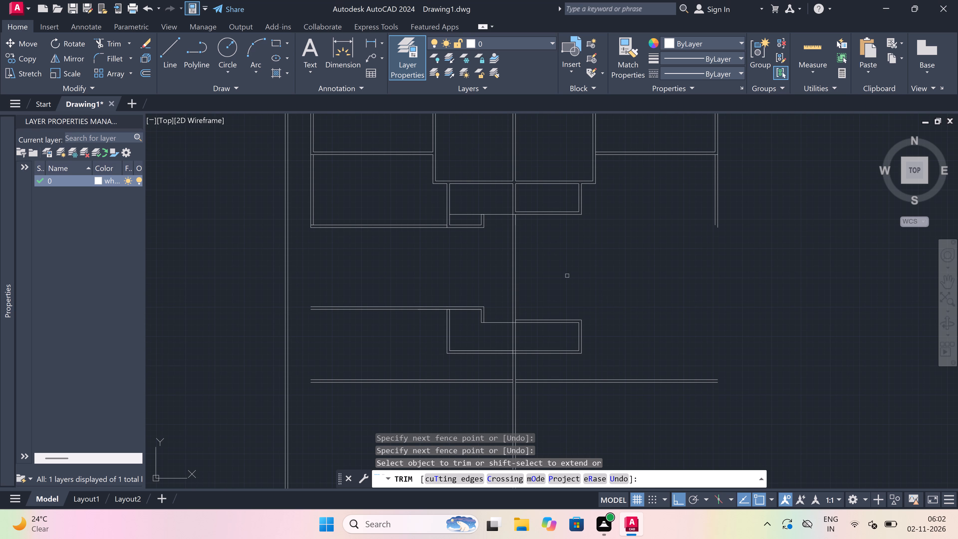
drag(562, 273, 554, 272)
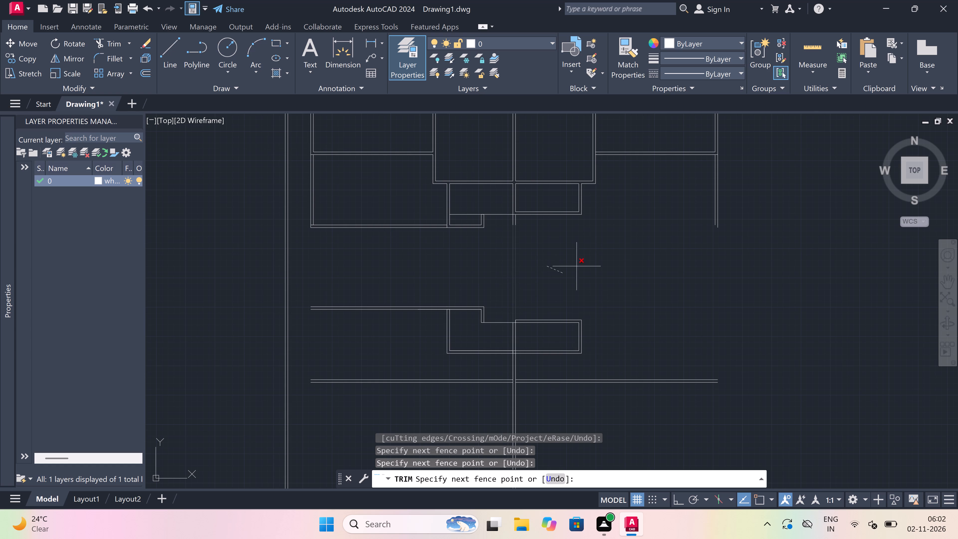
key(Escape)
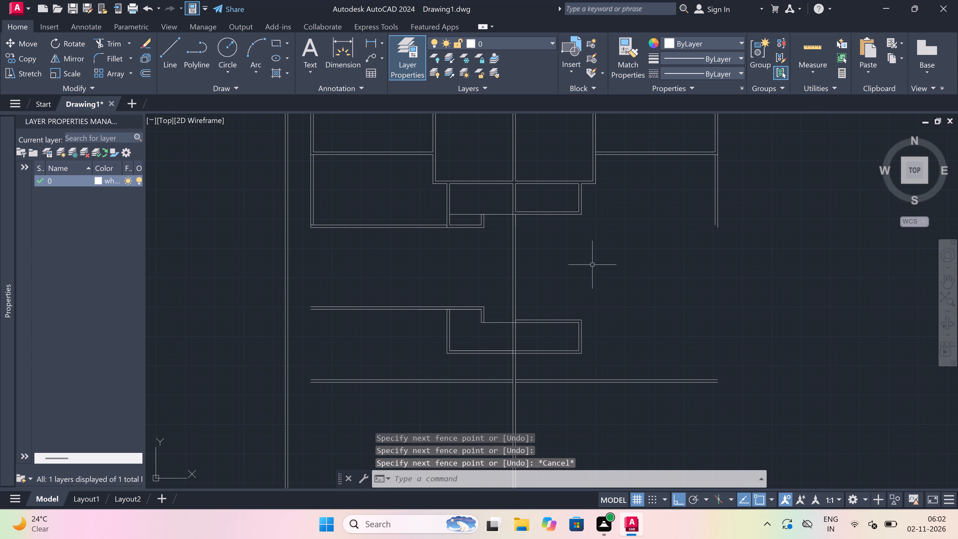
Examine the overall plan and the space around the central wall between the upper and lower small rooms.
scroll(558, 308, down, 4)
scroll(557, 318, up, 1)
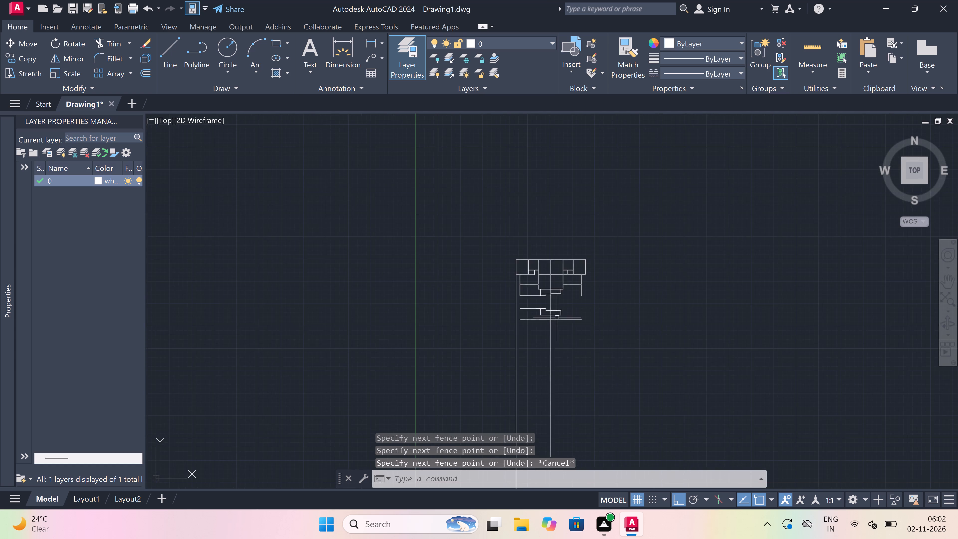
scroll(557, 318, up, 3)
scroll(591, 291, down, 2)
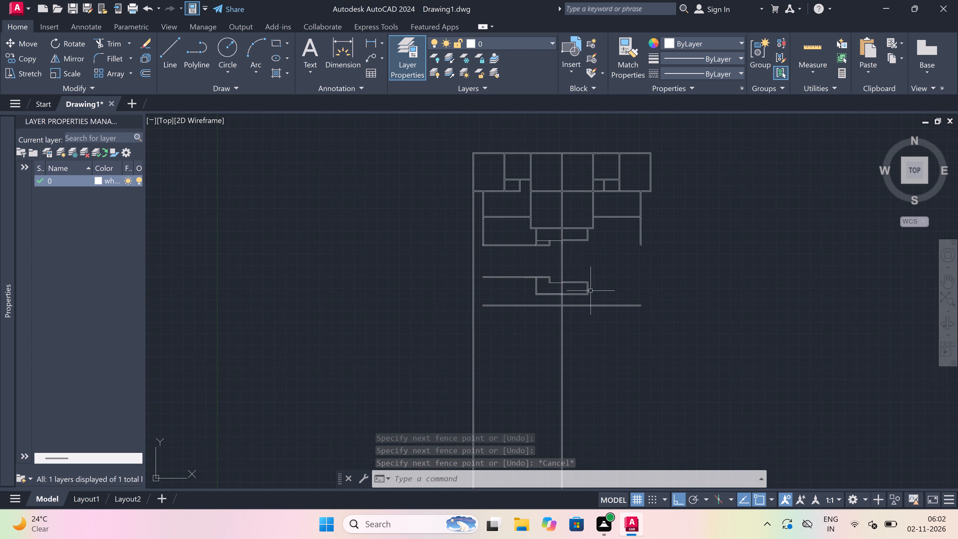
scroll(575, 279, up, 3)
scroll(577, 262, down, 1)
scroll(584, 232, up, 1)
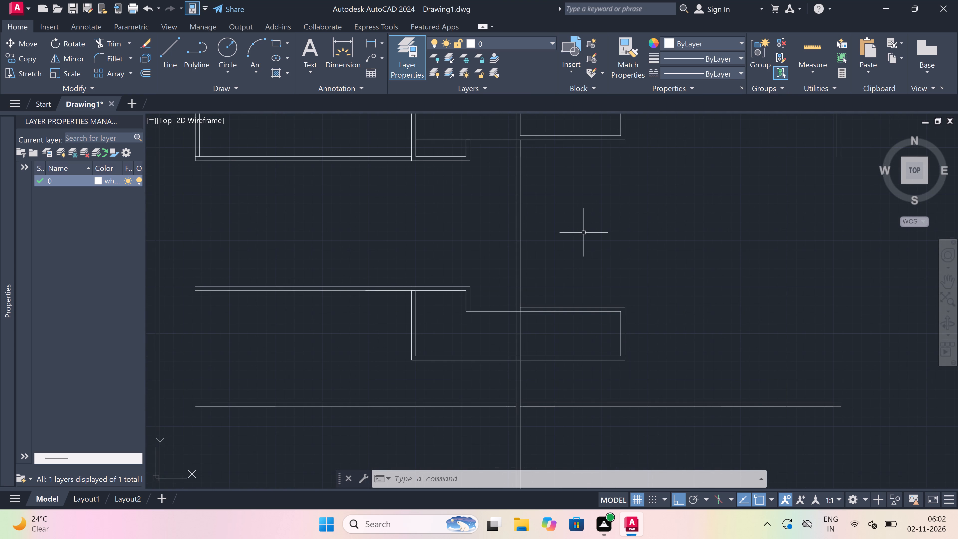
scroll(583, 236, down, 2)
scroll(588, 235, up, 1)
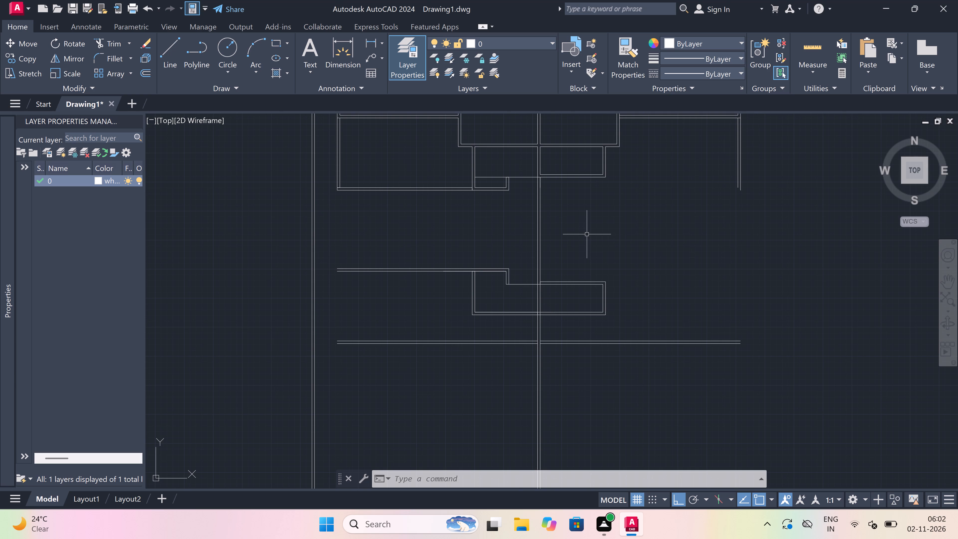
scroll(545, 285, down, 2)
scroll(569, 273, up, 2)
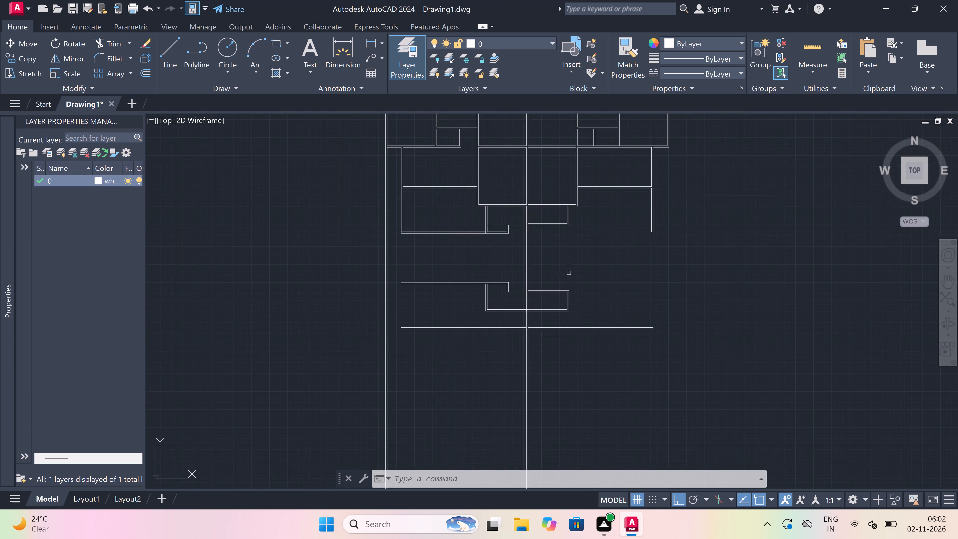
scroll(569, 273, up, 1)
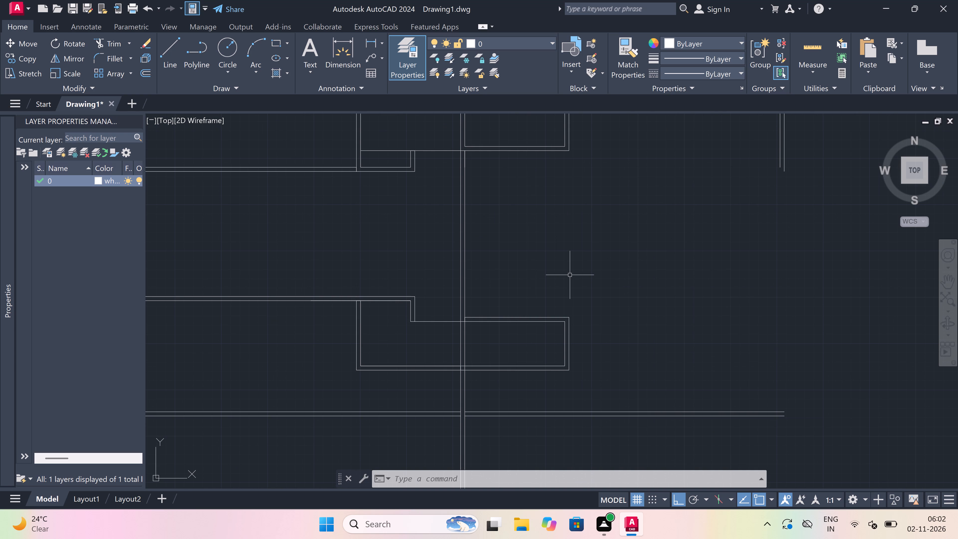
Draw connected lines from the lower small room's top-right corner about 3'-5" right, up, and back to the upper room's bottom-right corner.
text(l)
key(space)
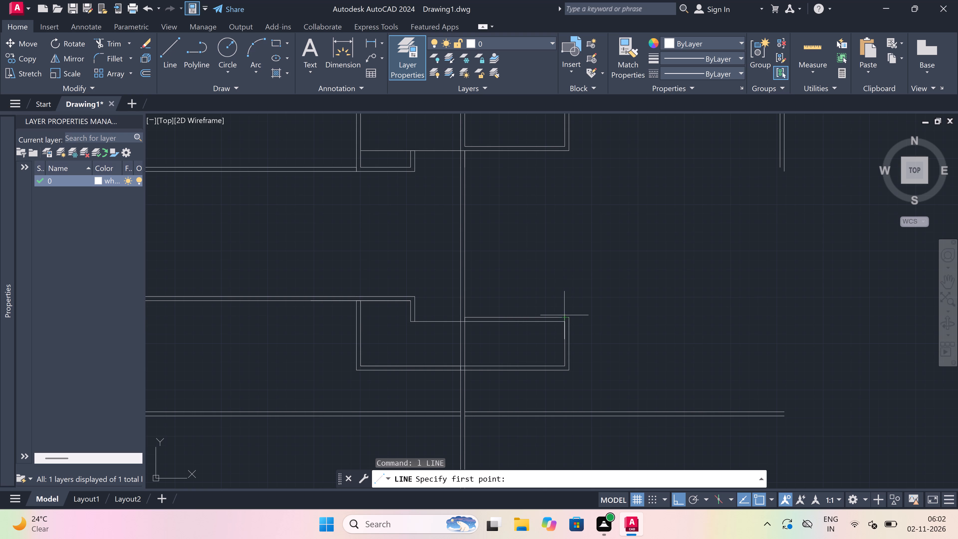
scroll(568, 316, up, 2)
drag(572, 316, 587, 316)
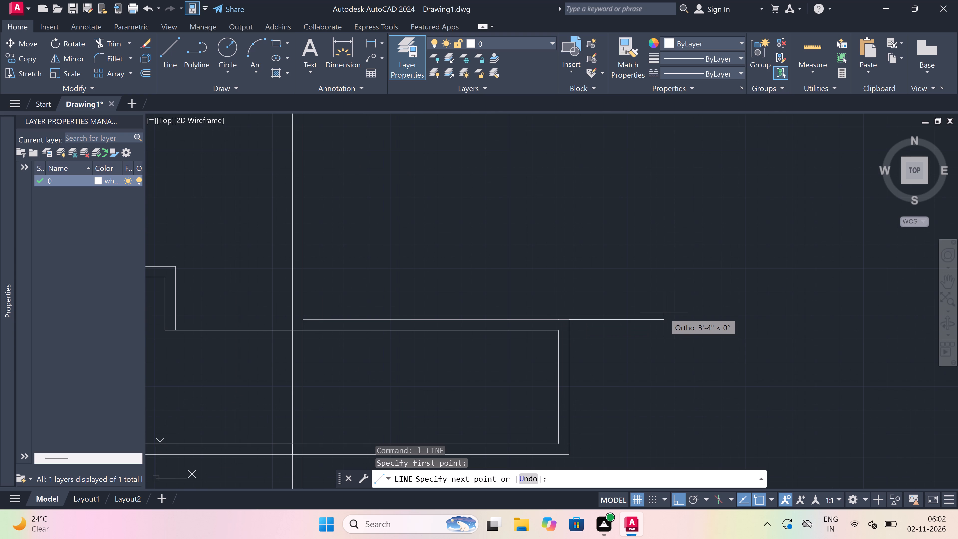
scroll(664, 313, down, 2)
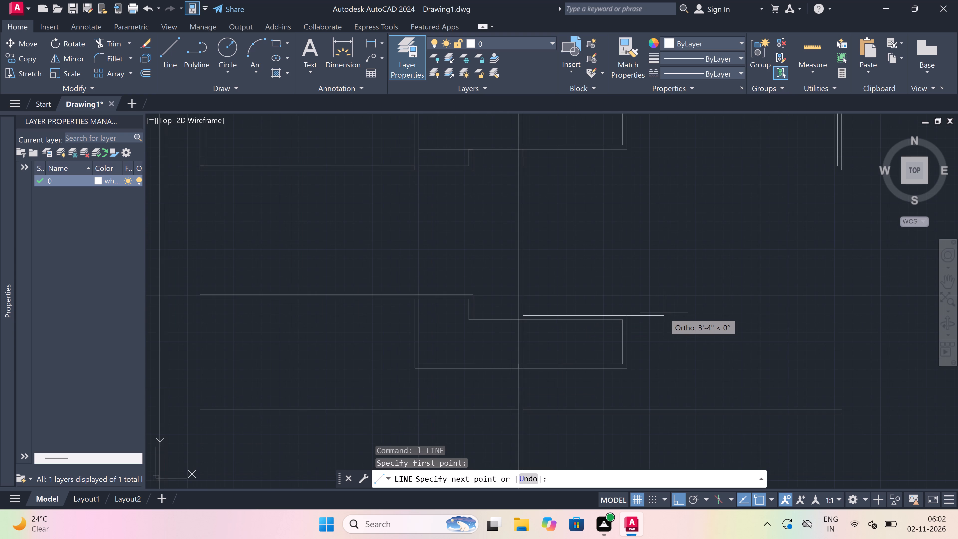
scroll(663, 313, down, 1)
scroll(662, 312, up, 1)
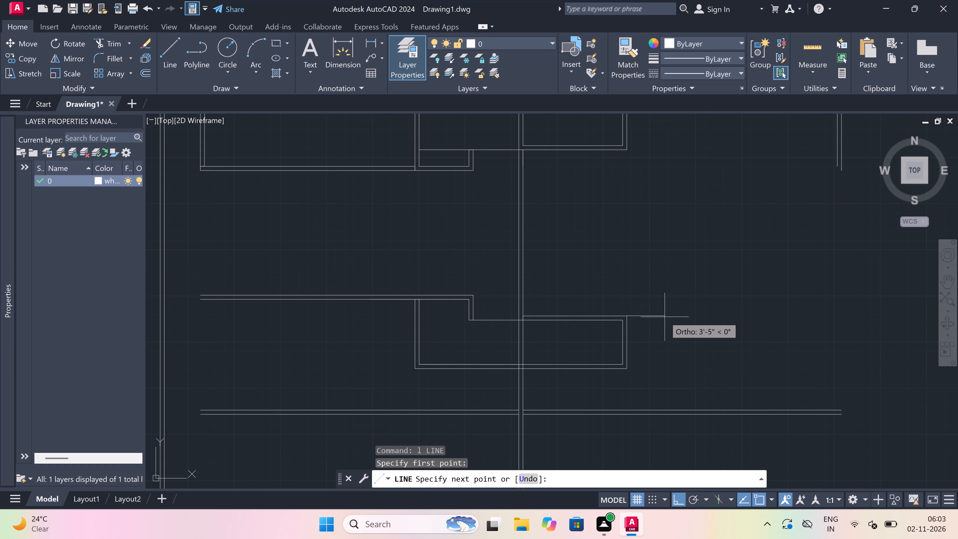
drag(666, 316, 668, 311)
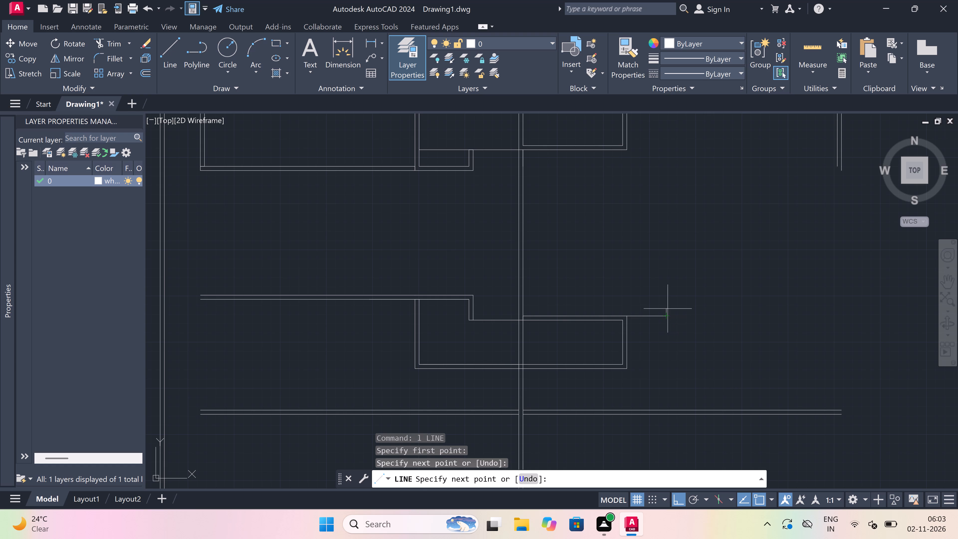
scroll(651, 129, up, 2)
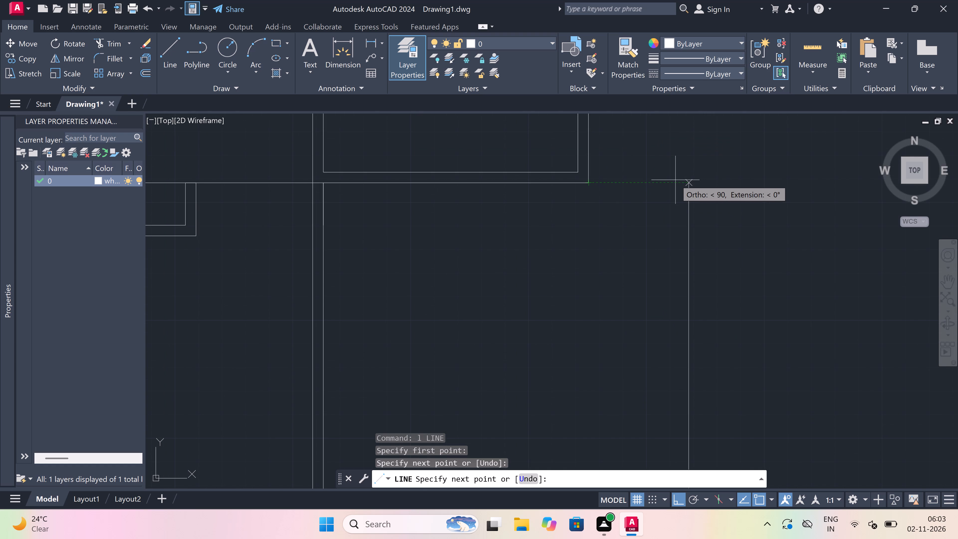
click(677, 180)
click(582, 182)
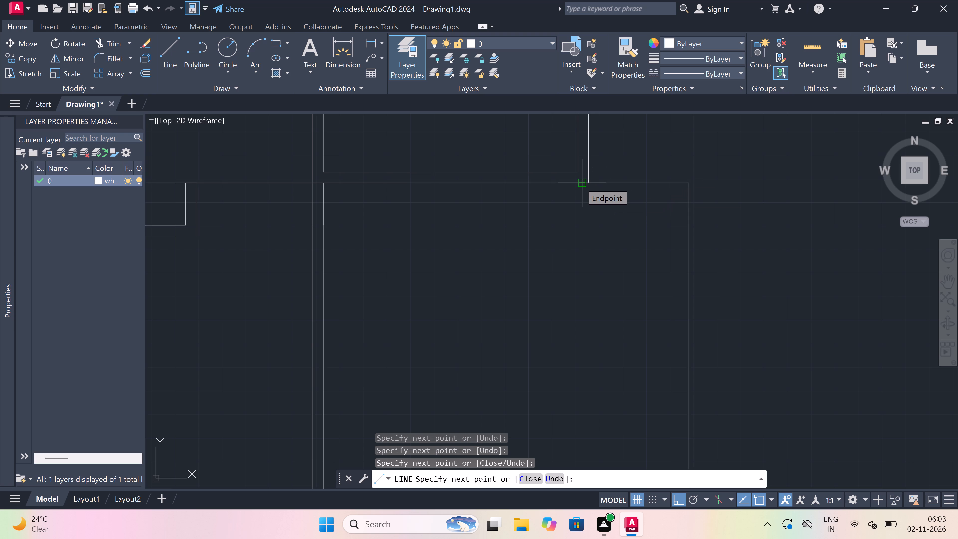
key(Escape)
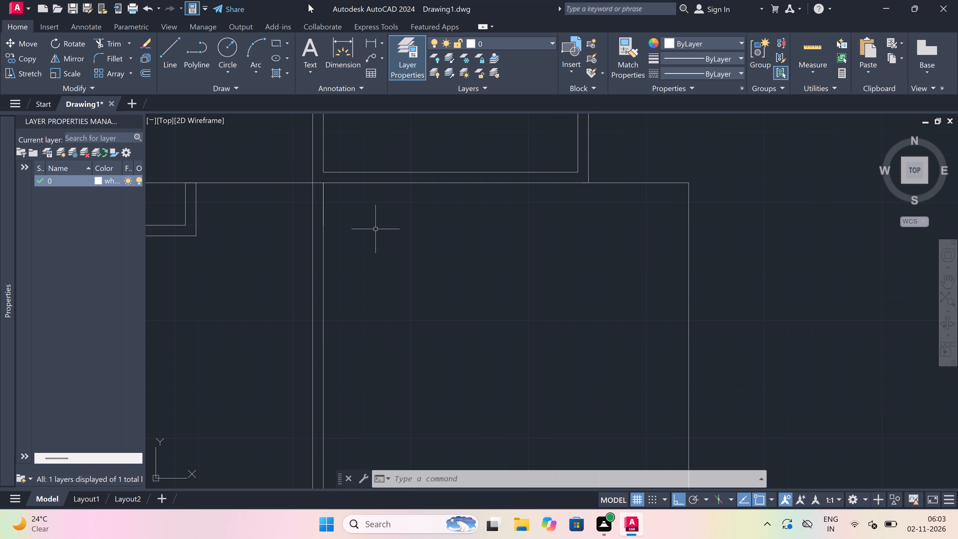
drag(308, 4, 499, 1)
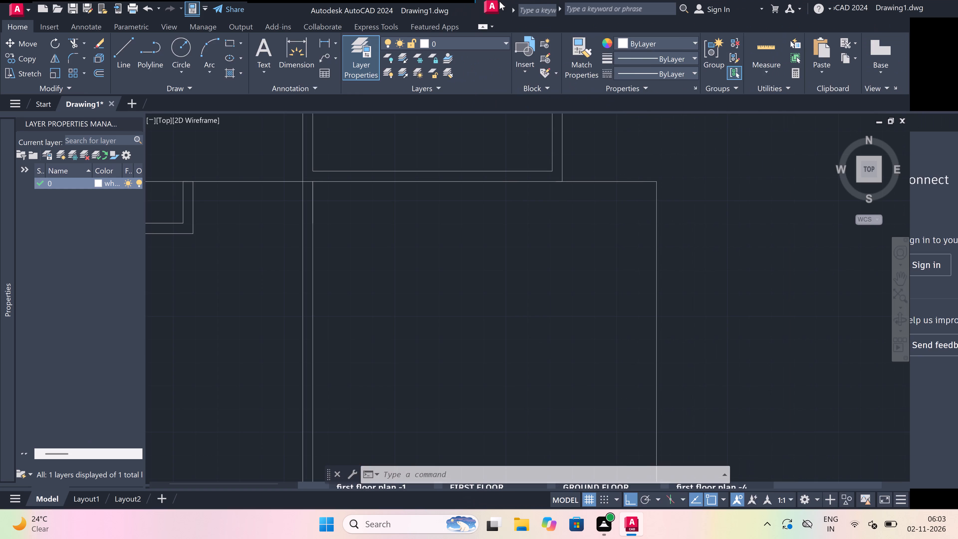
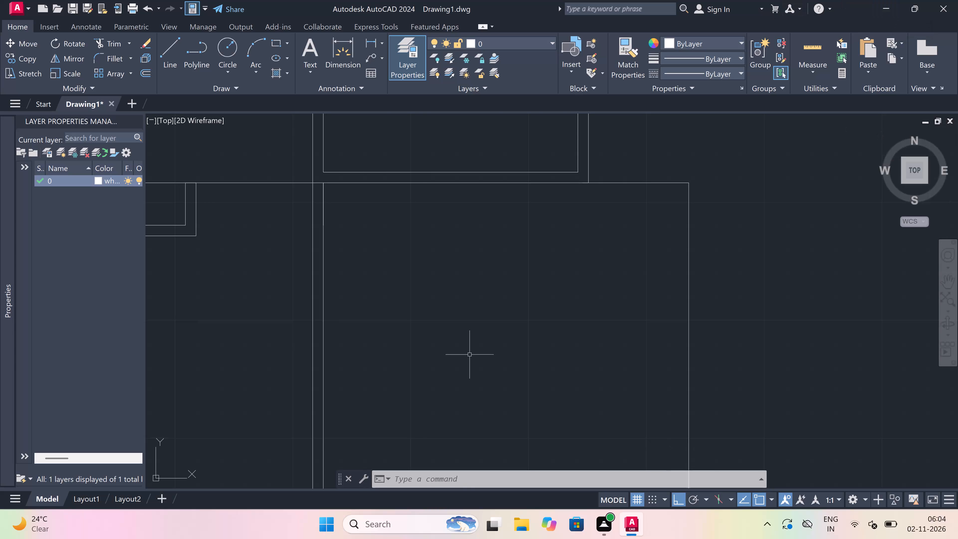
Draw a line from the upper small room's inner bottom-right corner to above the new space's right edge, then continue 4.5" further right.
scroll(488, 212, down, 4)
scroll(480, 235, up, 3)
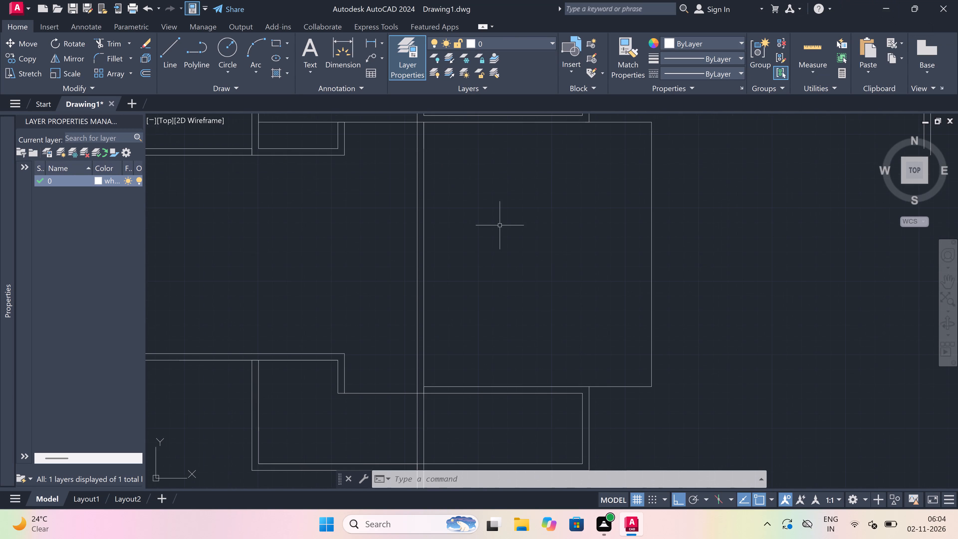
scroll(539, 202, down, 1)
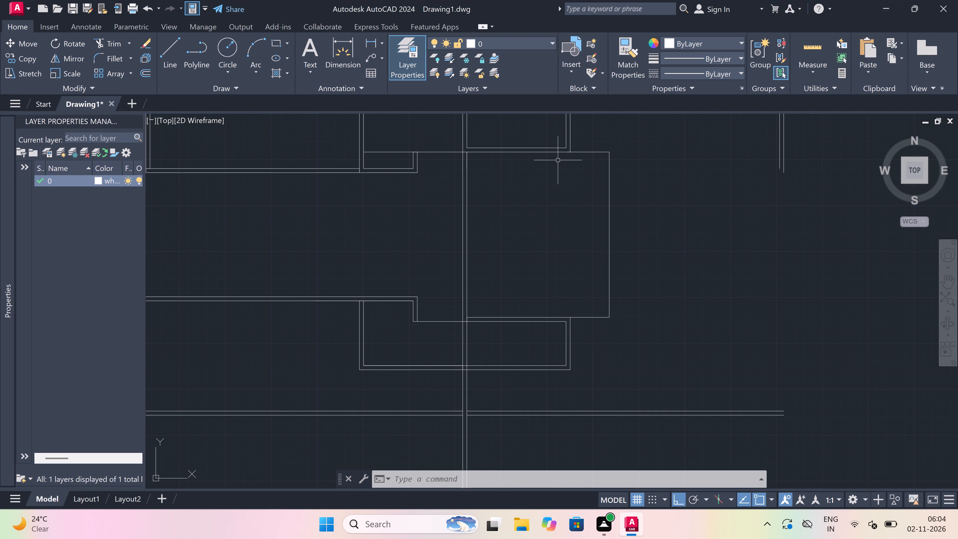
key(l)
key(space)
scroll(564, 140, up, 3)
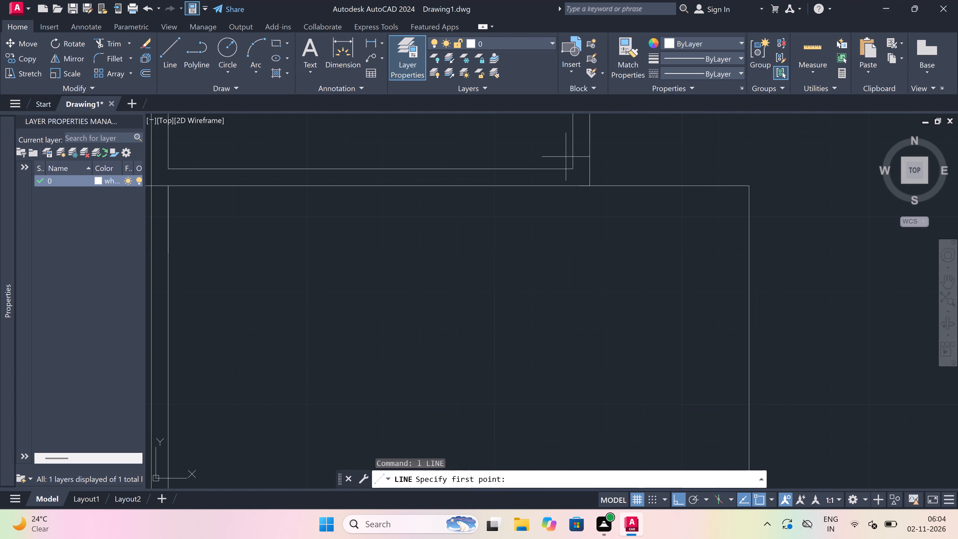
click(576, 168)
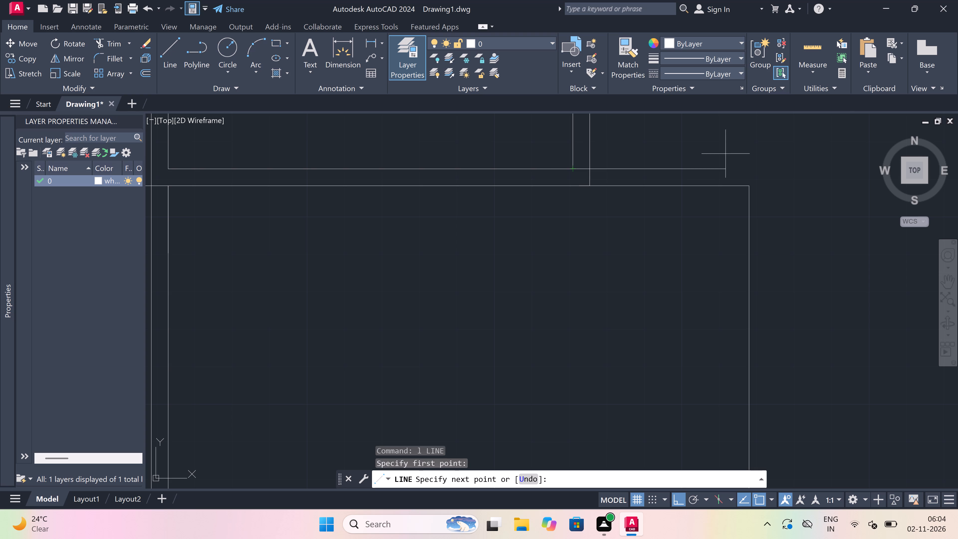
scroll(784, 172, up, 2)
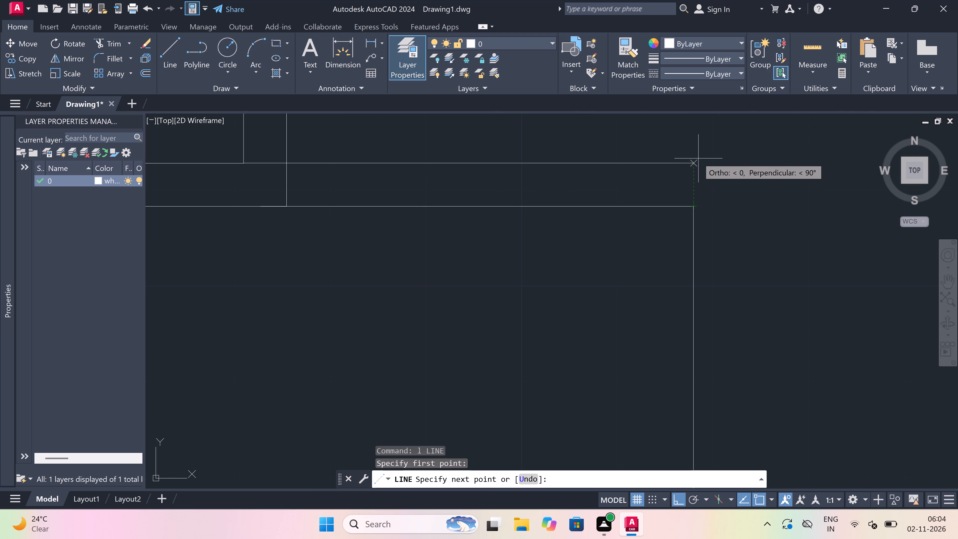
click(693, 161)
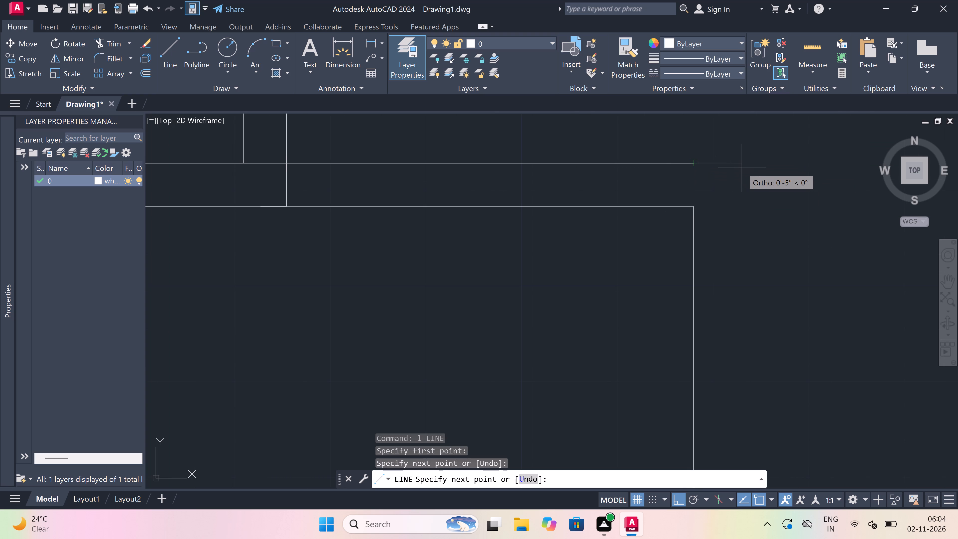
text(4.5")
key(space)
Continue the wall line down to the new space's bottom edge, 4.5" further down, and back left to the lower room's outer right wall.
scroll(742, 168, down, 4)
scroll(793, 289, down, 1)
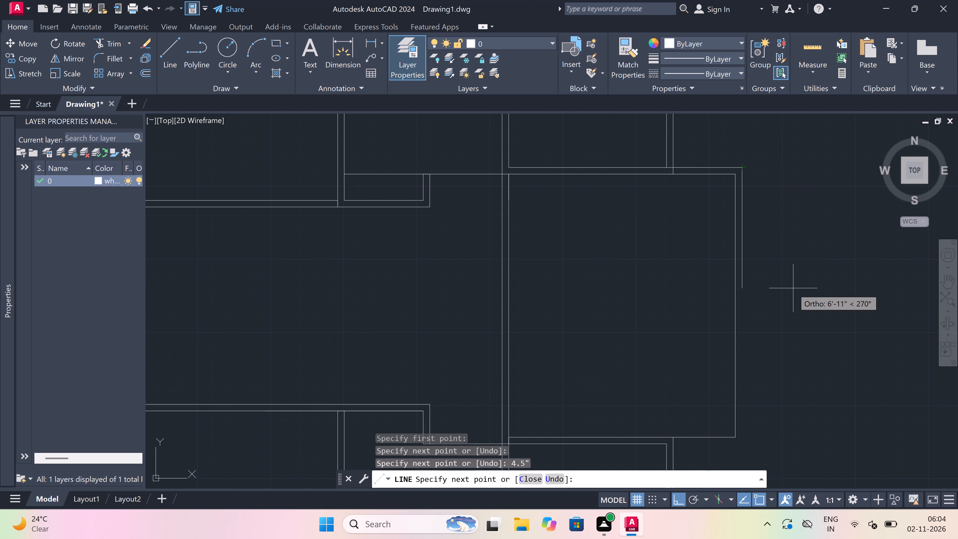
scroll(793, 289, down, 2)
scroll(789, 341, up, 4)
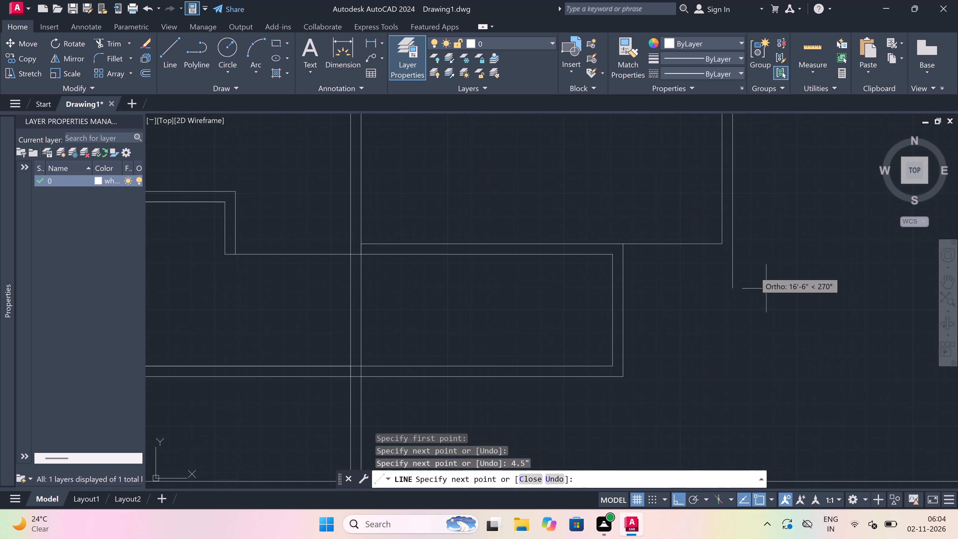
scroll(739, 253, up, 2)
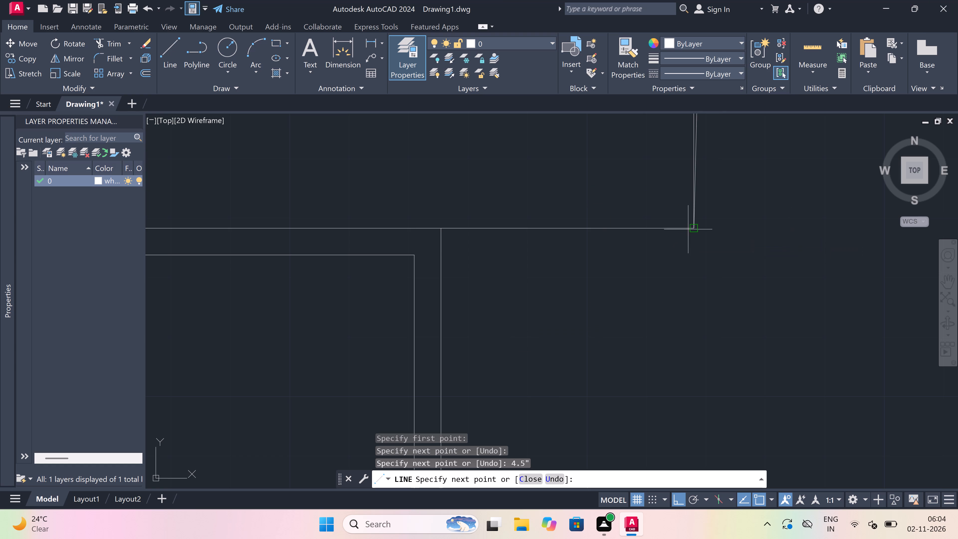
click(722, 230)
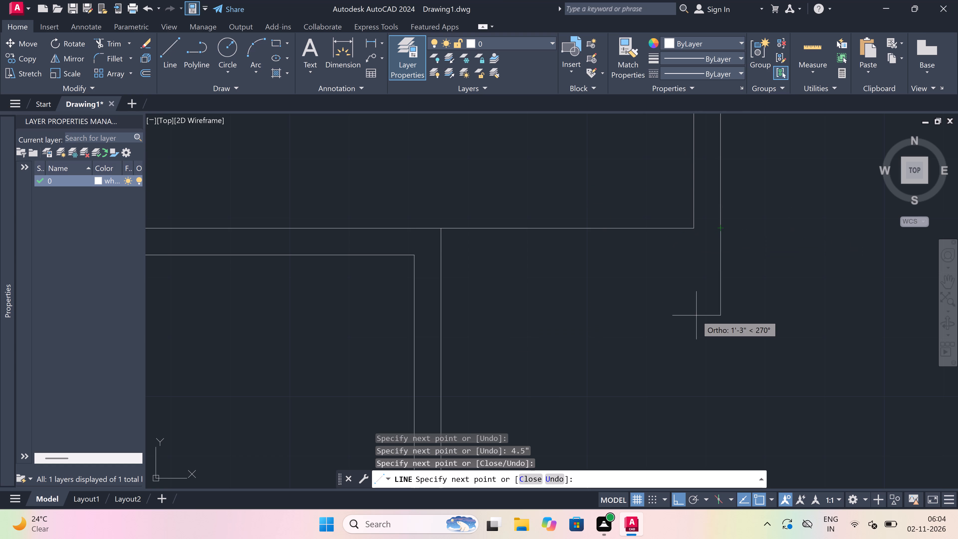
key(4)
scroll(694, 309, right, 1)
key(period)
key(5)
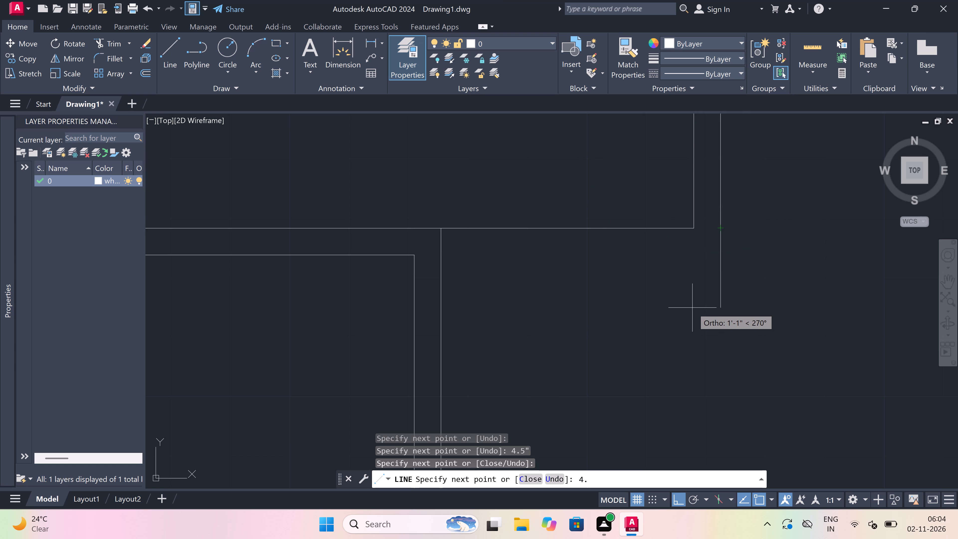
key(shift+quotedbl)
key(space)
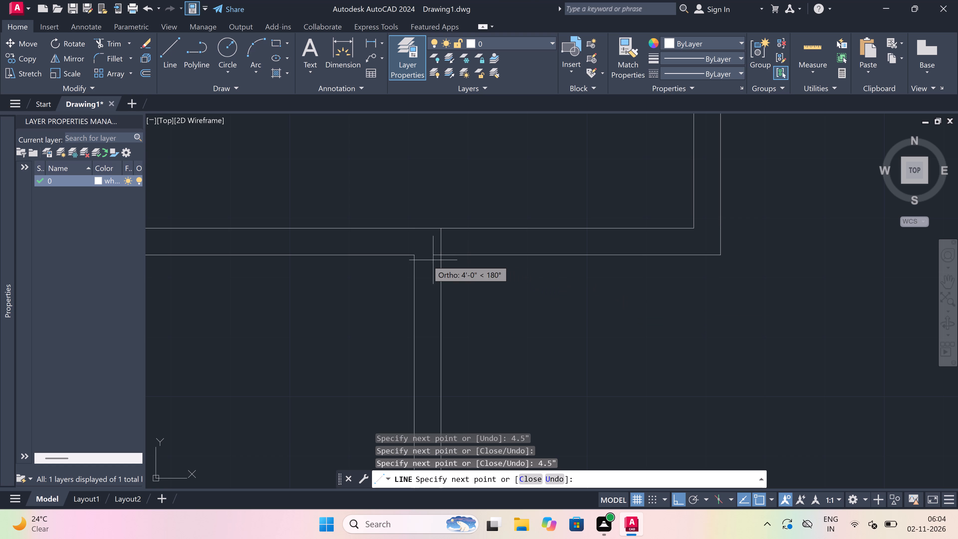
click(439, 258)
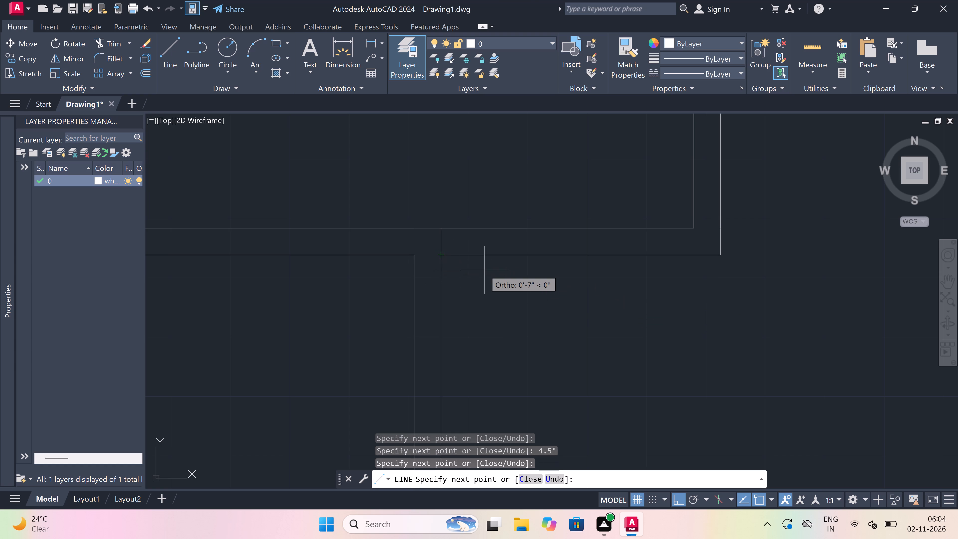
key(Escape)
Erase the double horizontal wall lines below the lower small room on both sides of the central wall.
scroll(486, 274, down, 7)
scroll(486, 274, up, 1)
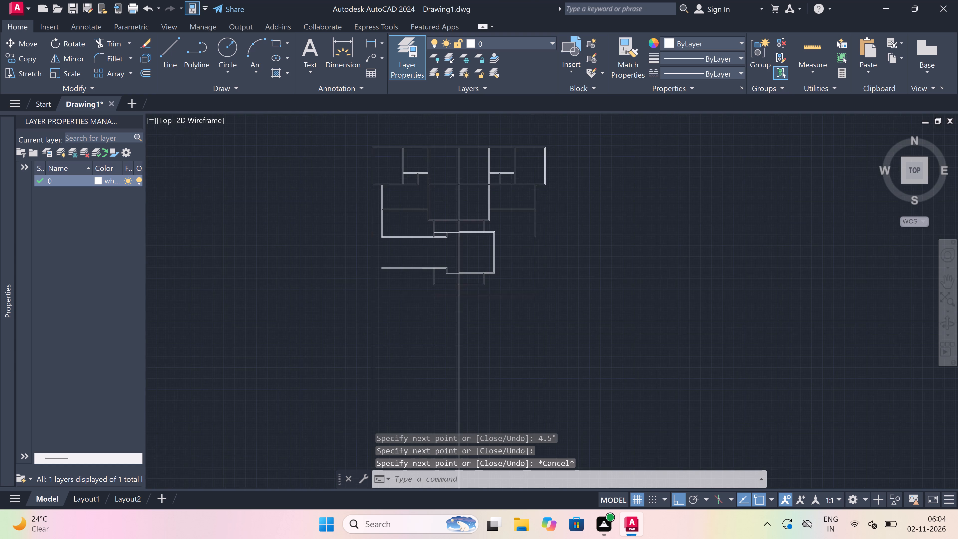
scroll(486, 274, up, 2)
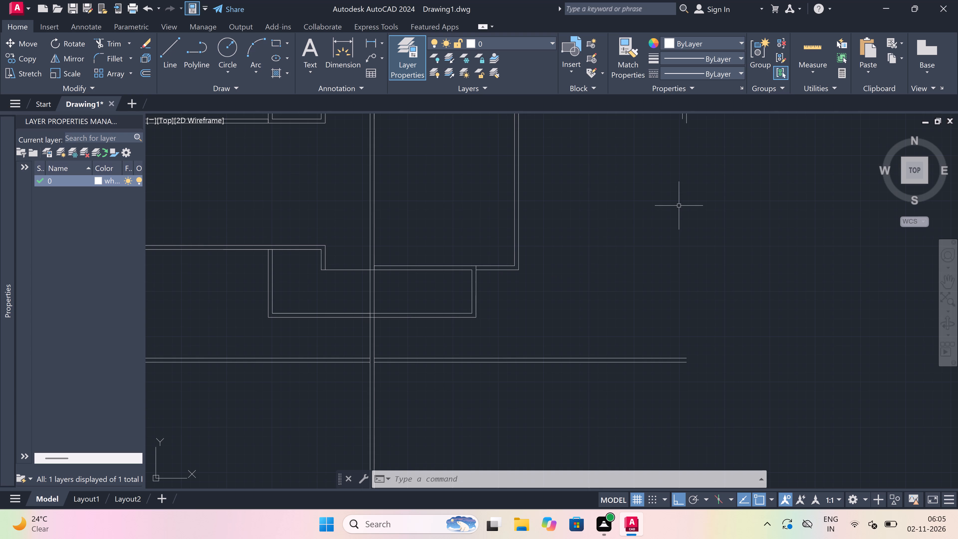
scroll(679, 206, down, 3)
scroll(679, 206, up, 2)
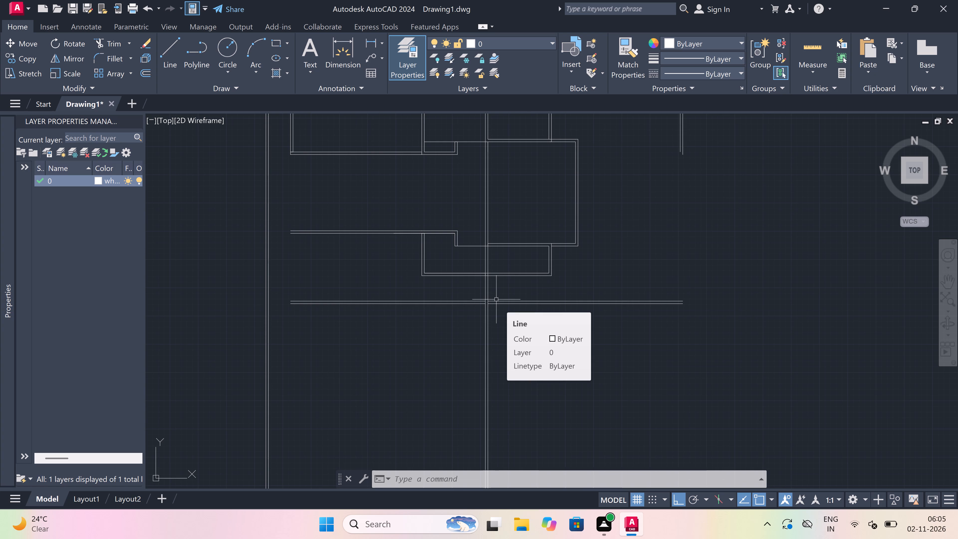
scroll(496, 299, up, 1)
click(496, 299)
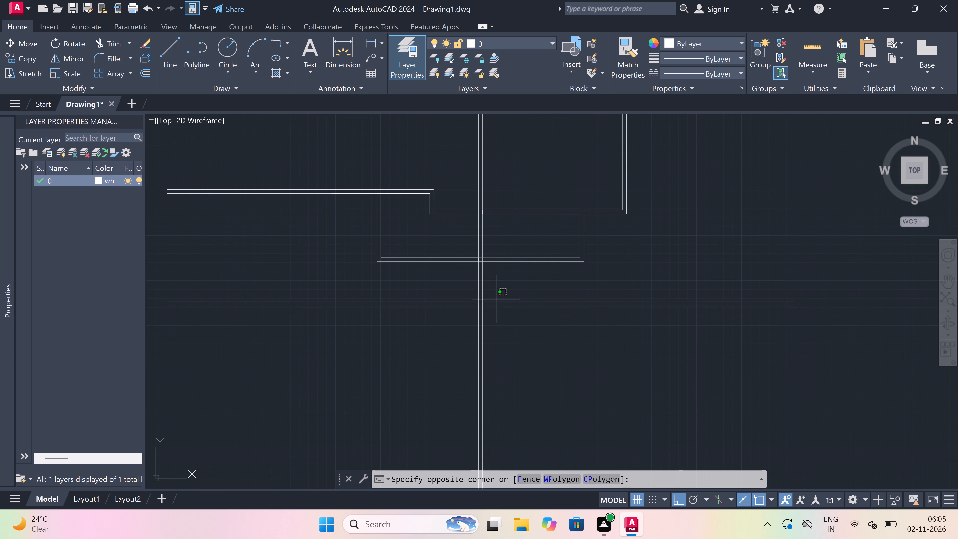
key(Escape)
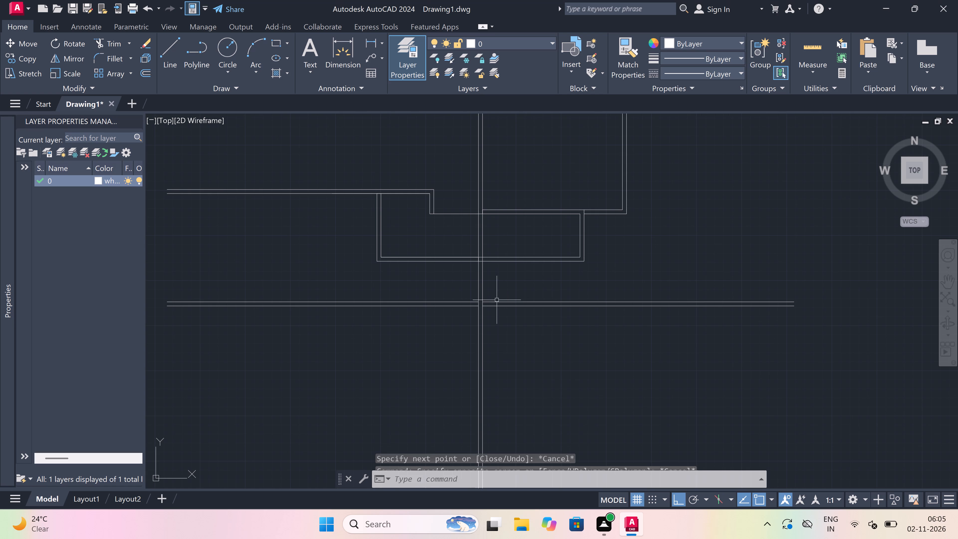
click(509, 297)
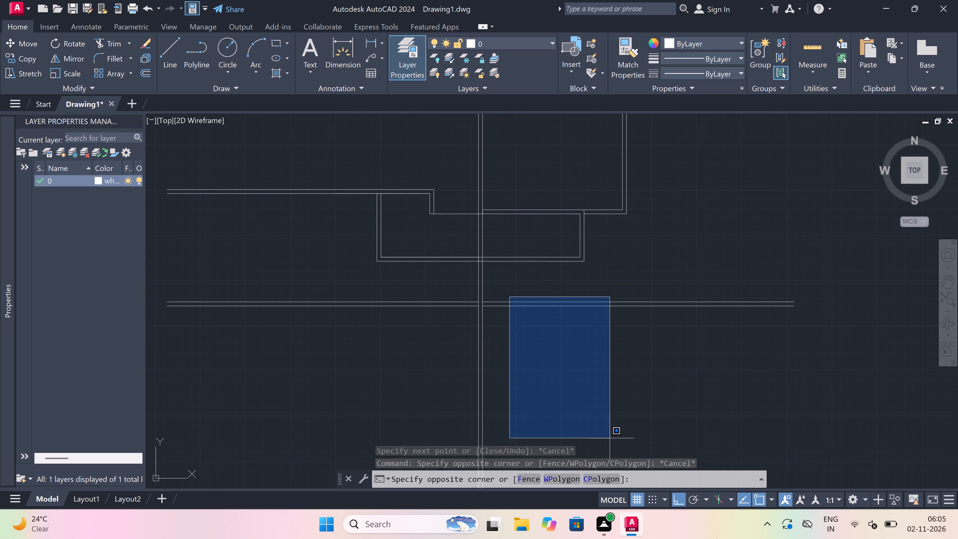
click(711, 423)
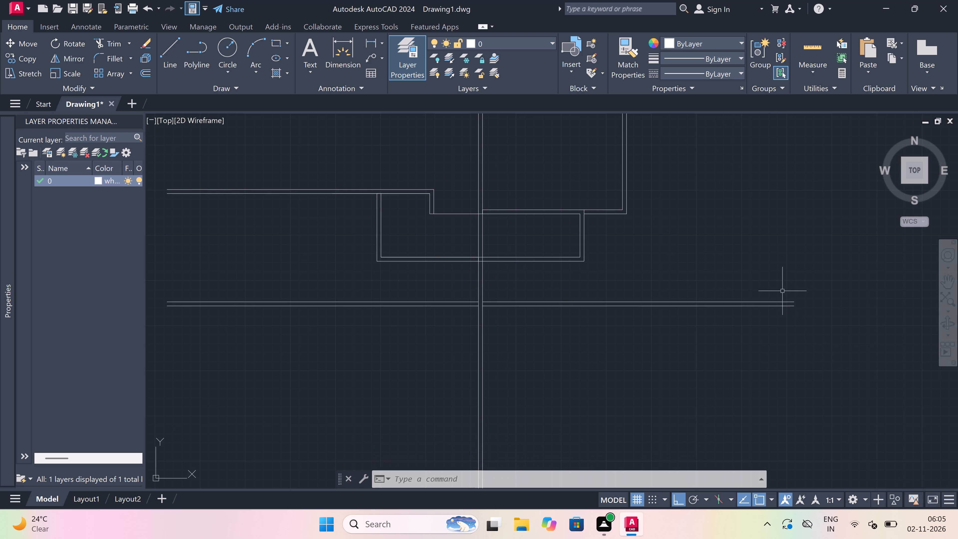
click(701, 281)
click(638, 370)
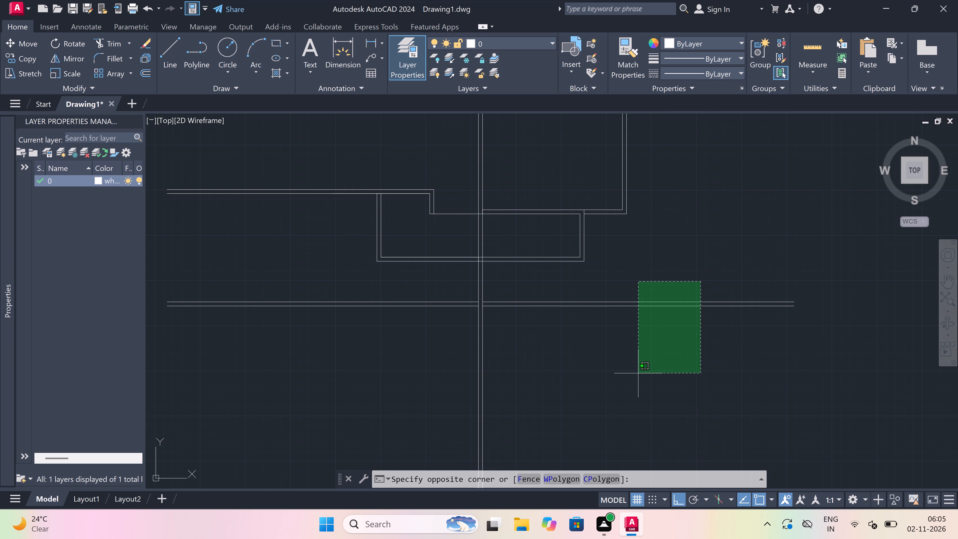
key(Delete)
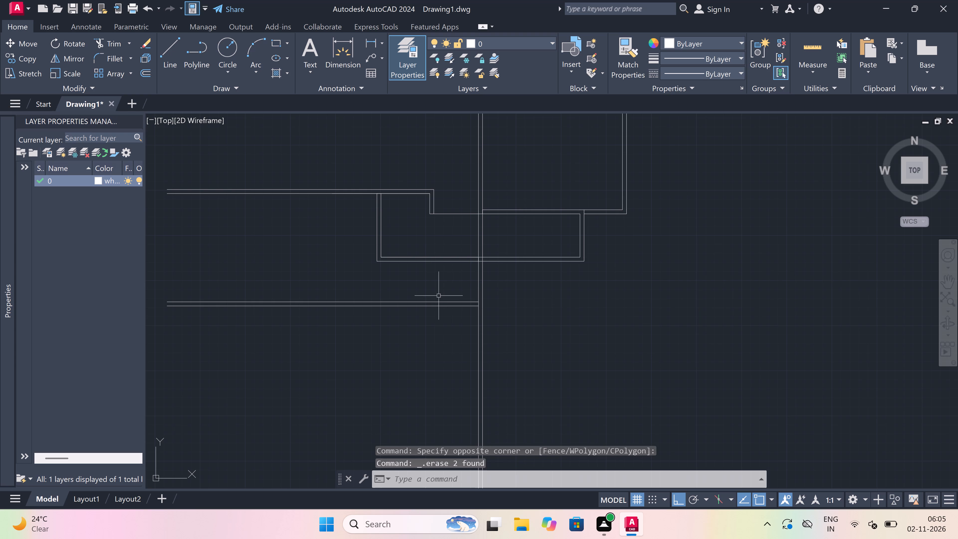
click(439, 294)
click(379, 348)
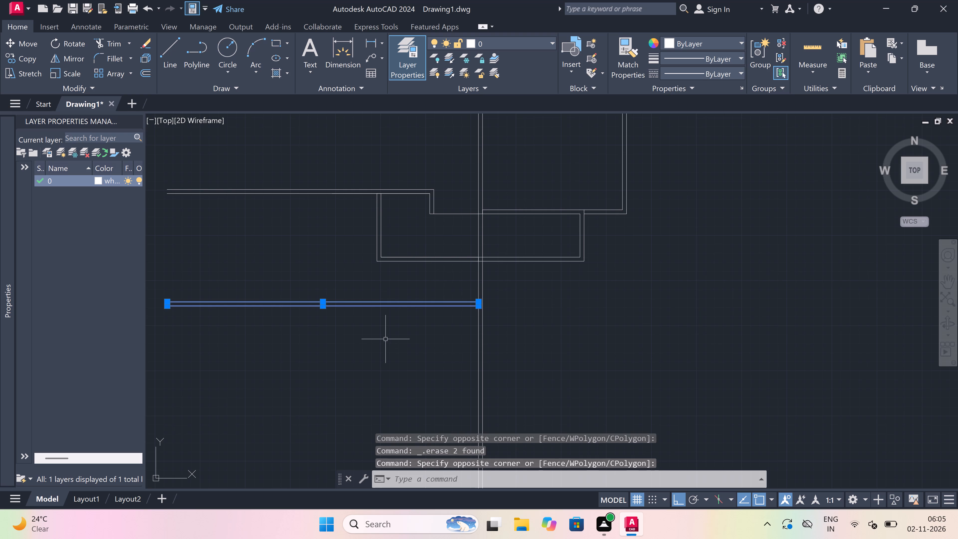
key(Delete)
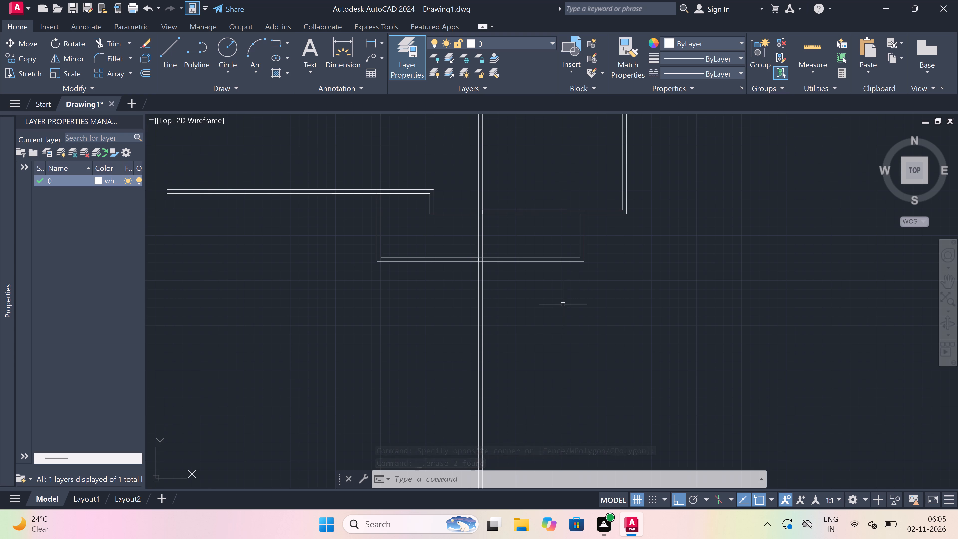
Offset both halves of the lower small room's outer bottom wall line 13'1.5" downward.
scroll(564, 301, down, 3)
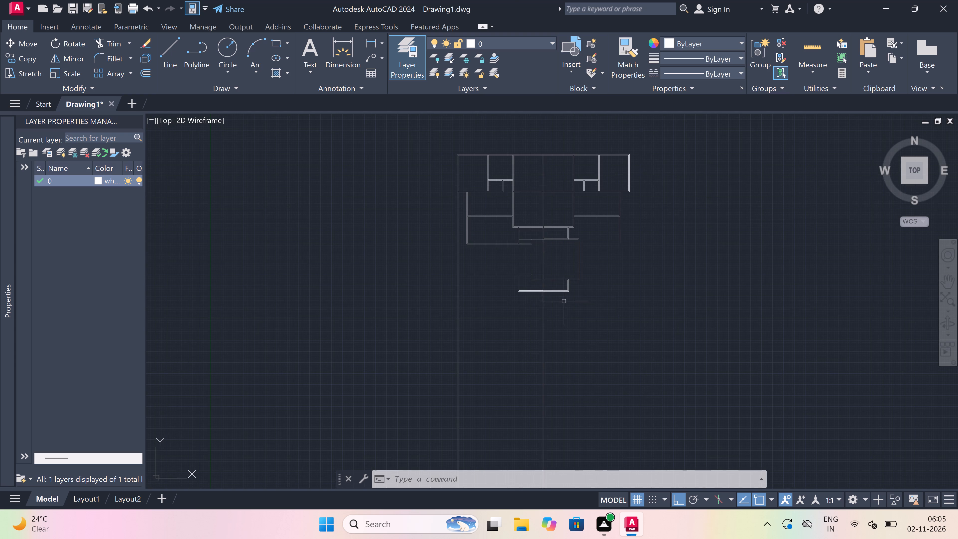
scroll(510, 300, up, 3)
scroll(549, 275, up, 1)
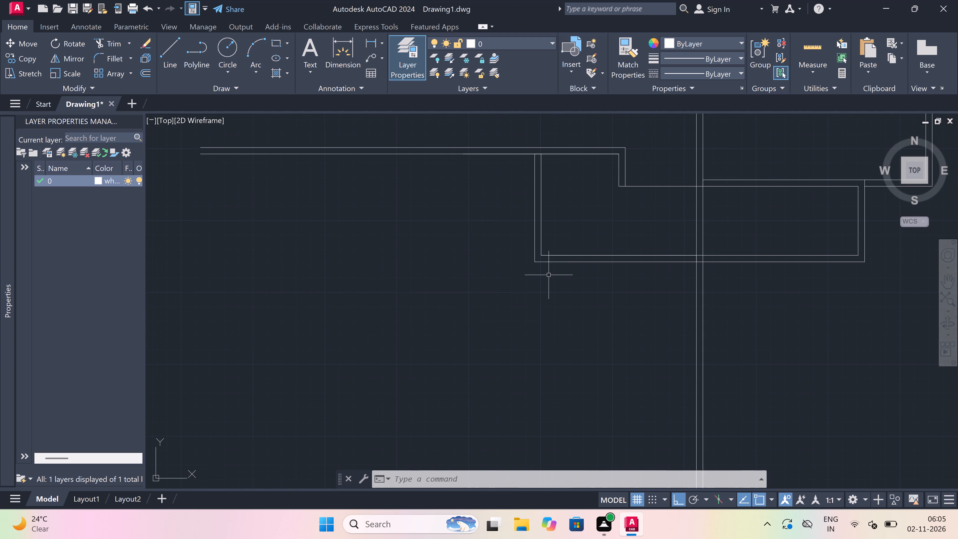
key(o)
key(space)
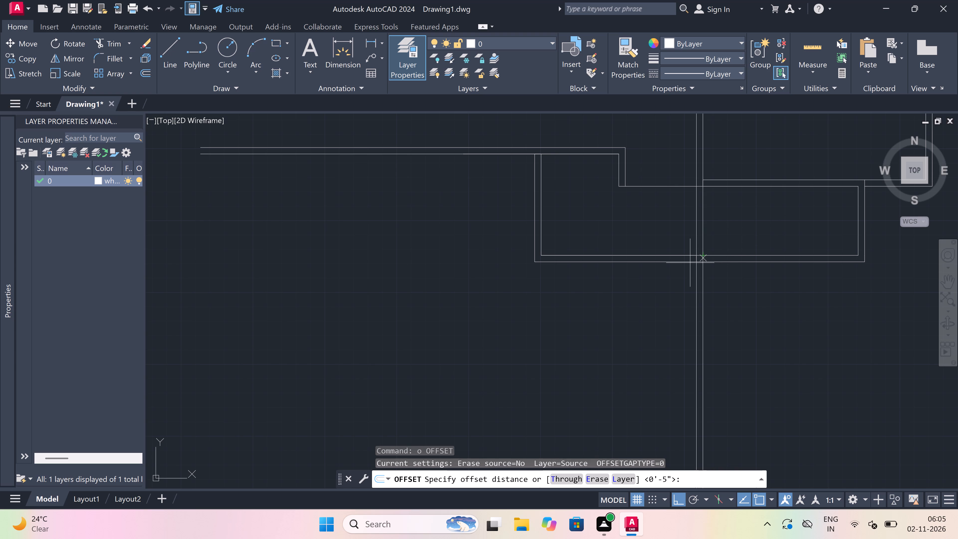
drag(688, 261, 687, 267)
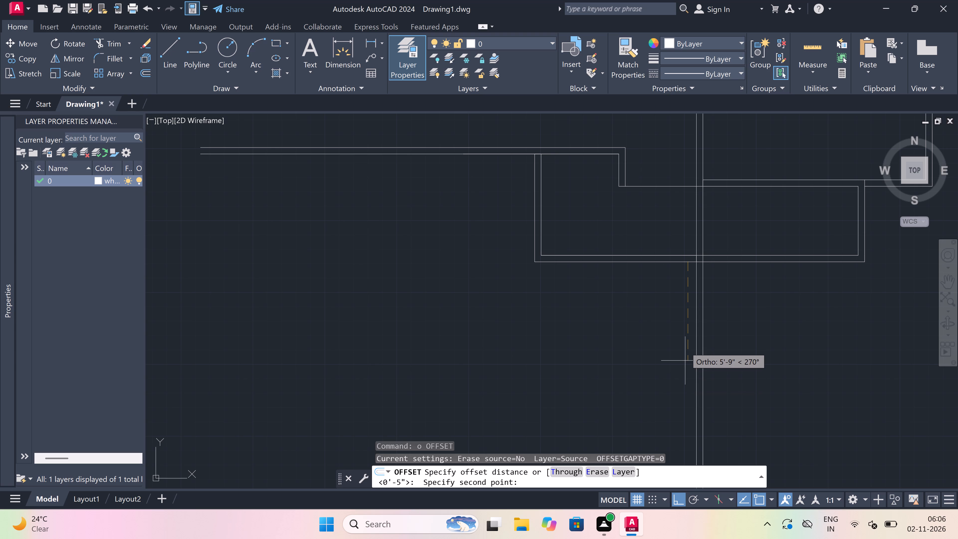
scroll(685, 349, up, 1)
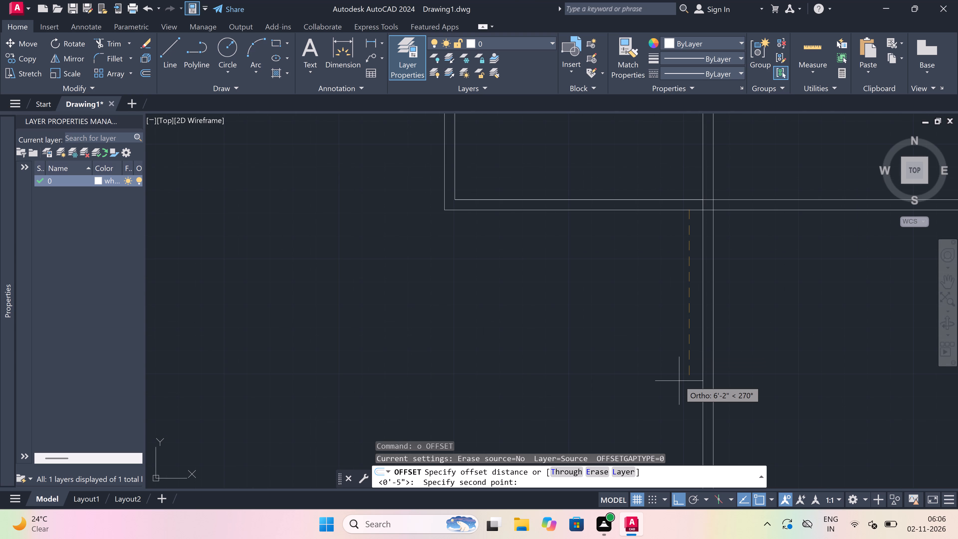
text(13'1.5")
key(space)
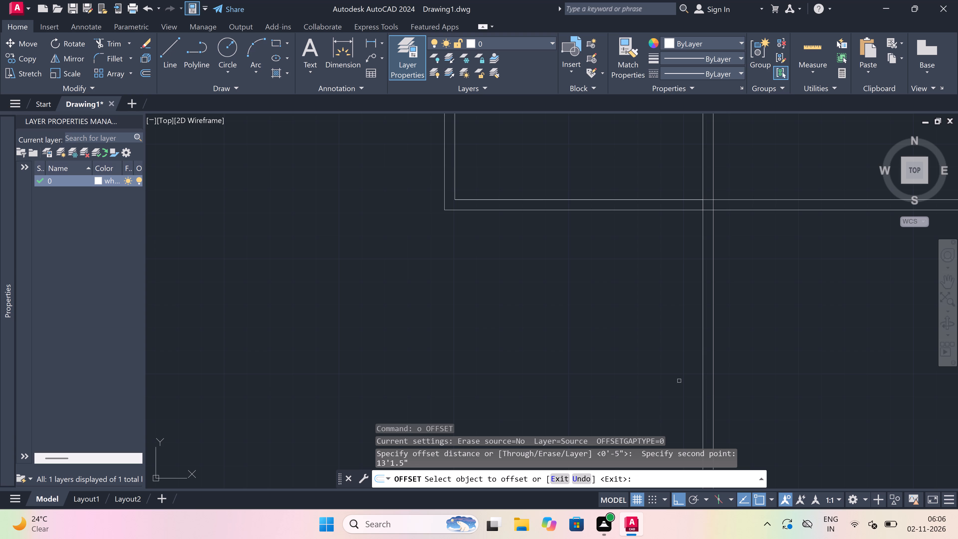
scroll(649, 293, down, 2)
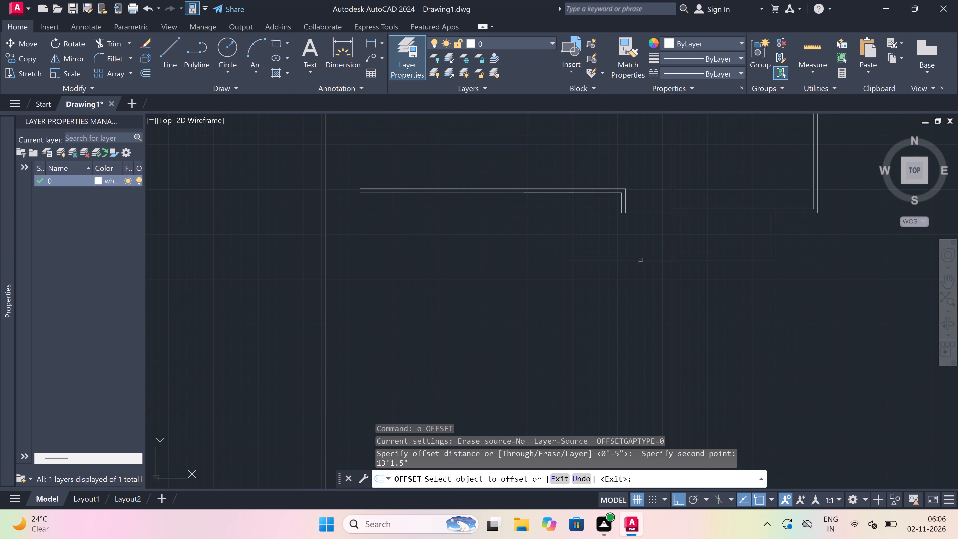
drag(640, 259, 640, 282)
click(636, 335)
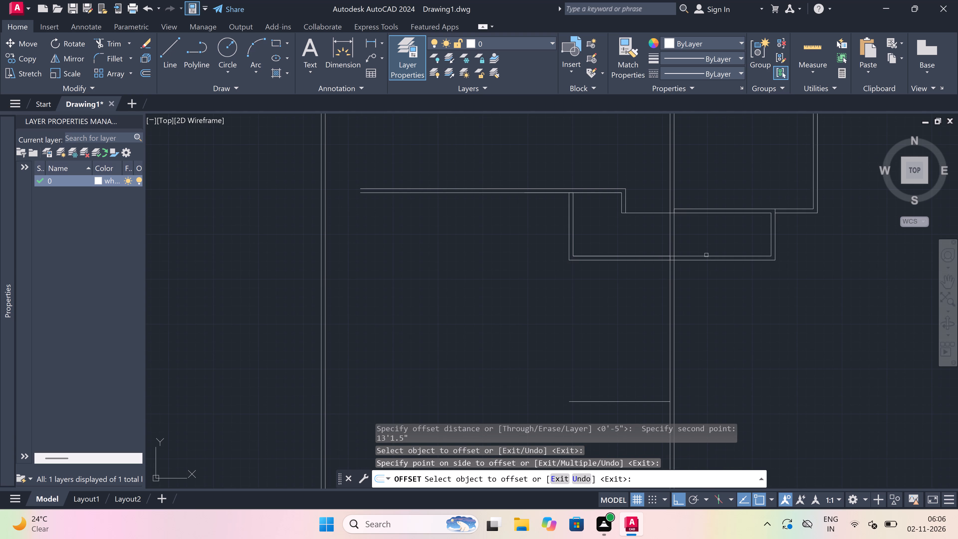
drag(705, 259, 704, 310)
click(704, 326)
scroll(704, 325, down, 3)
scroll(696, 349, up, 3)
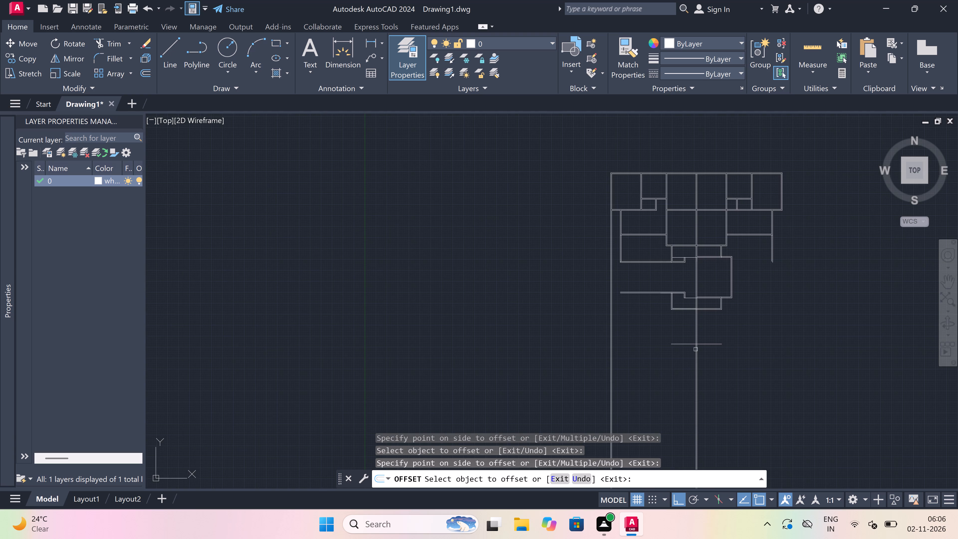
Offset both halves of the new space's bottom wall line 4.5" downward to form the double wall.
scroll(697, 334, up, 2)
key(Escape)
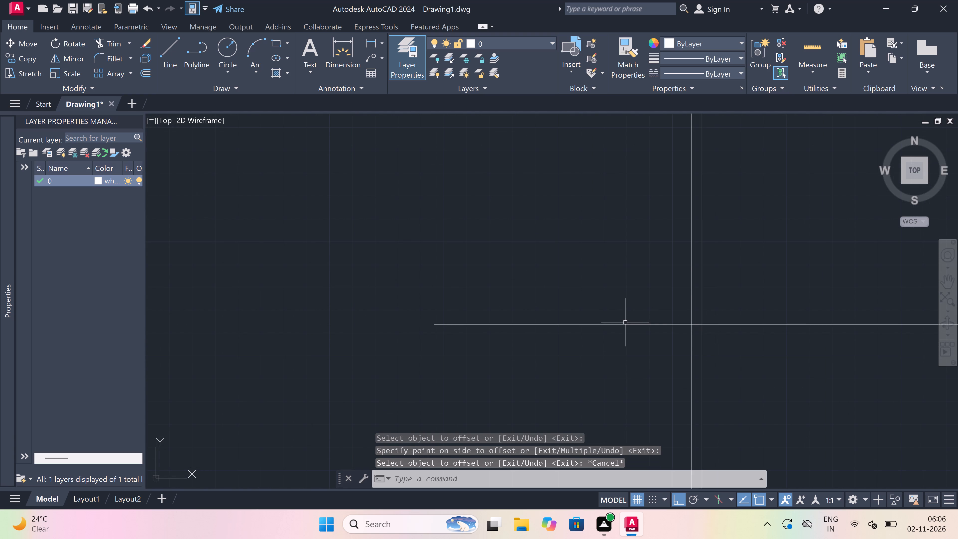
key(space)
click(625, 321)
key(4)
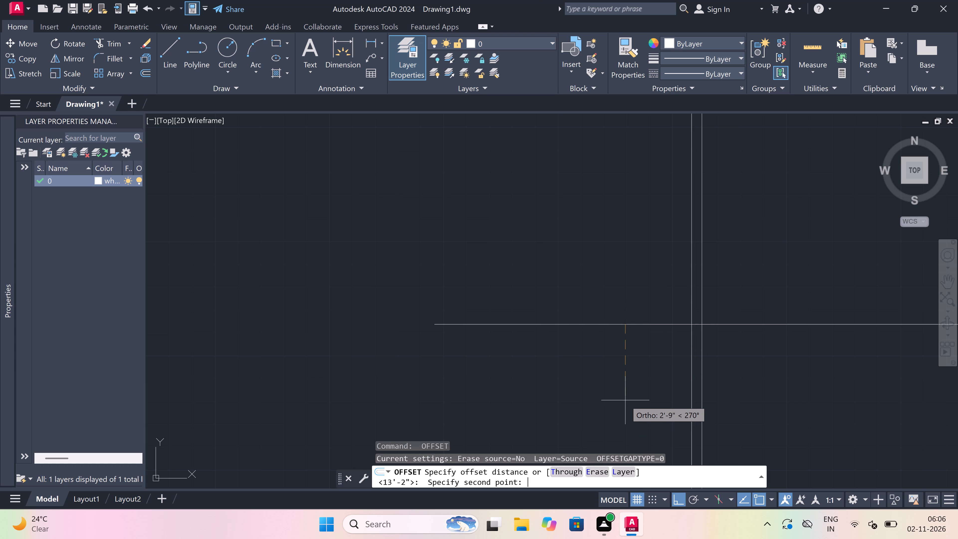
key(period)
key(5)
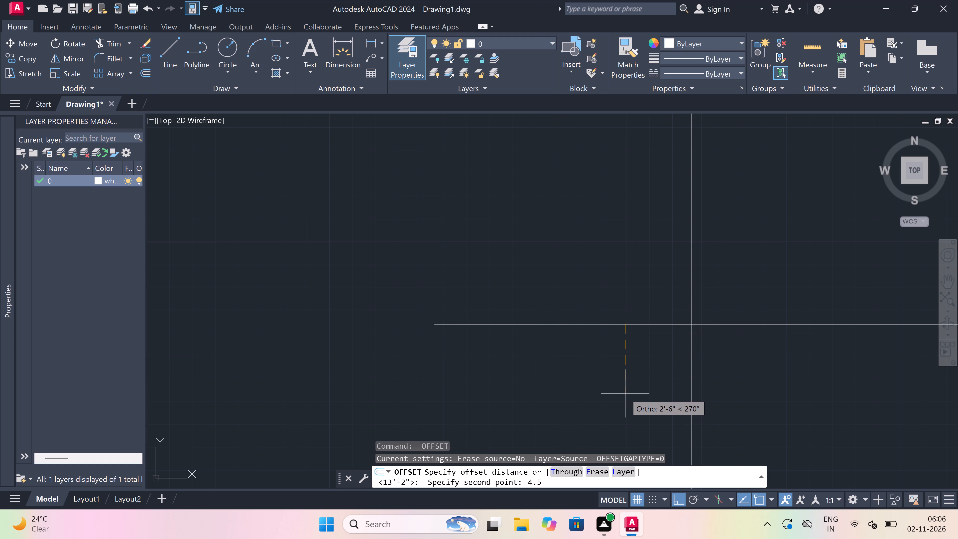
key(shift+quotedbl)
key(space)
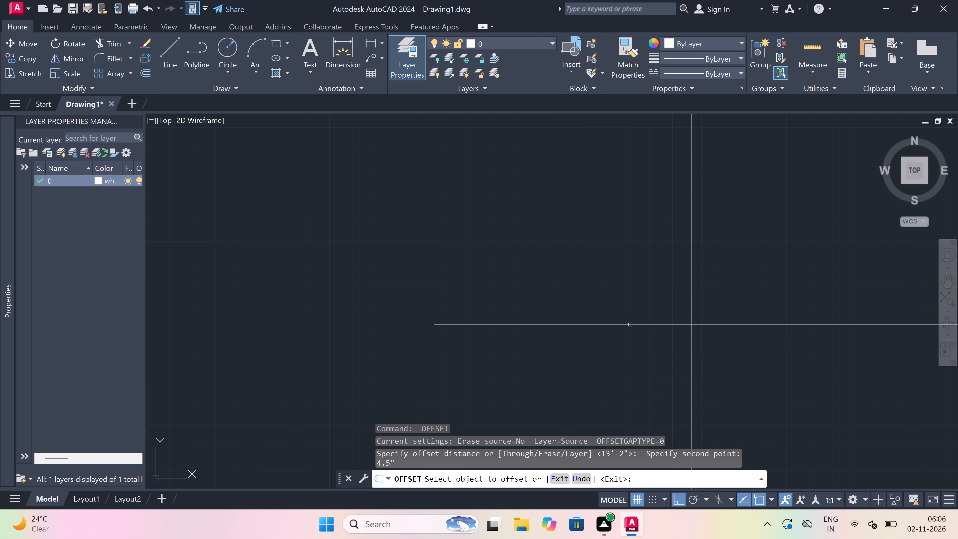
drag(630, 325, 628, 353)
drag(627, 360, 631, 360)
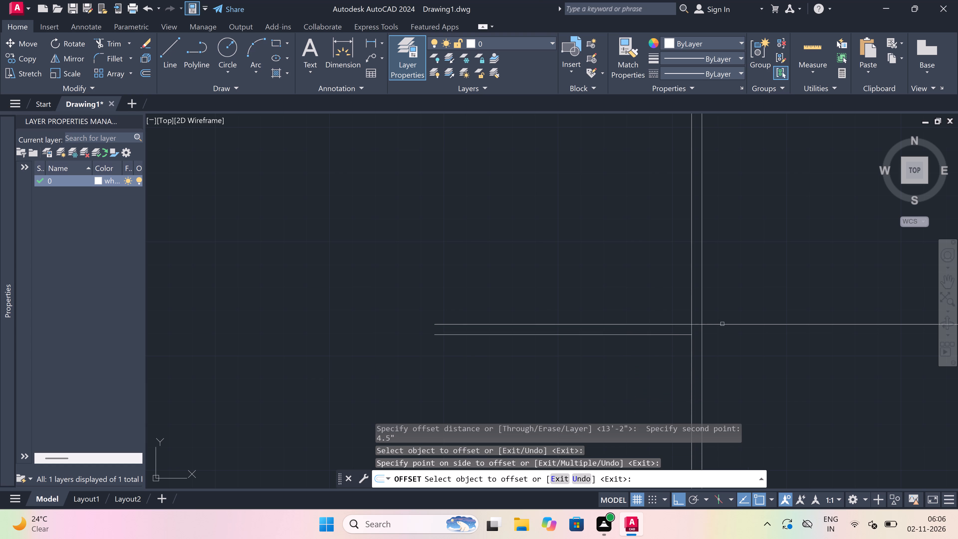
drag(723, 324, 723, 344)
click(722, 383)
key(Escape)
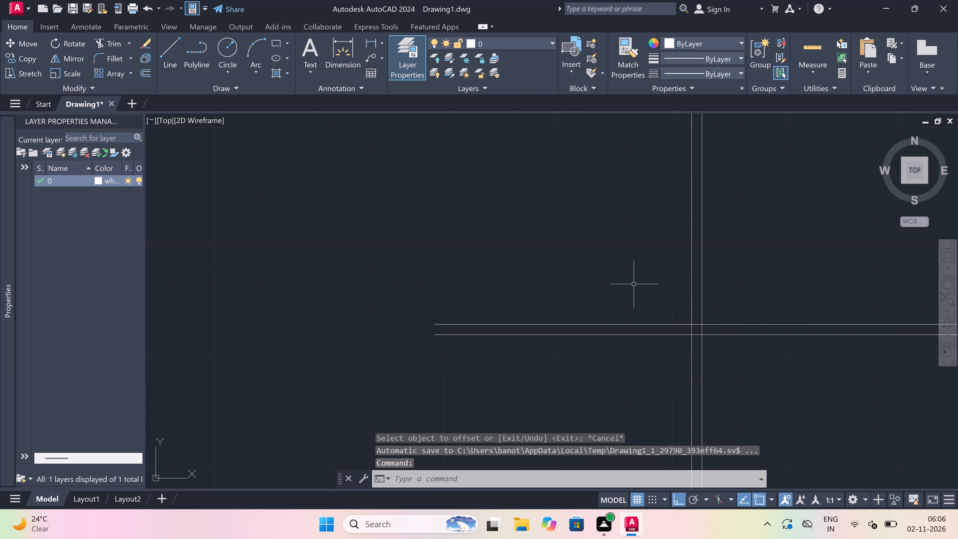
Trim the overlapping line segments where the lower small room's bottom wall crosses the central wall, leaving an open junction.
scroll(634, 284, down, 3)
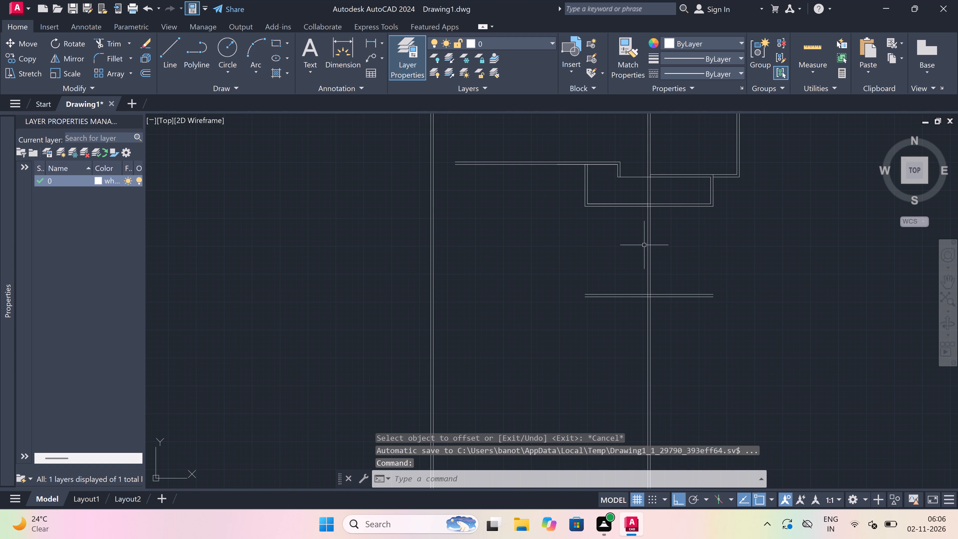
text(tr)
key(space)
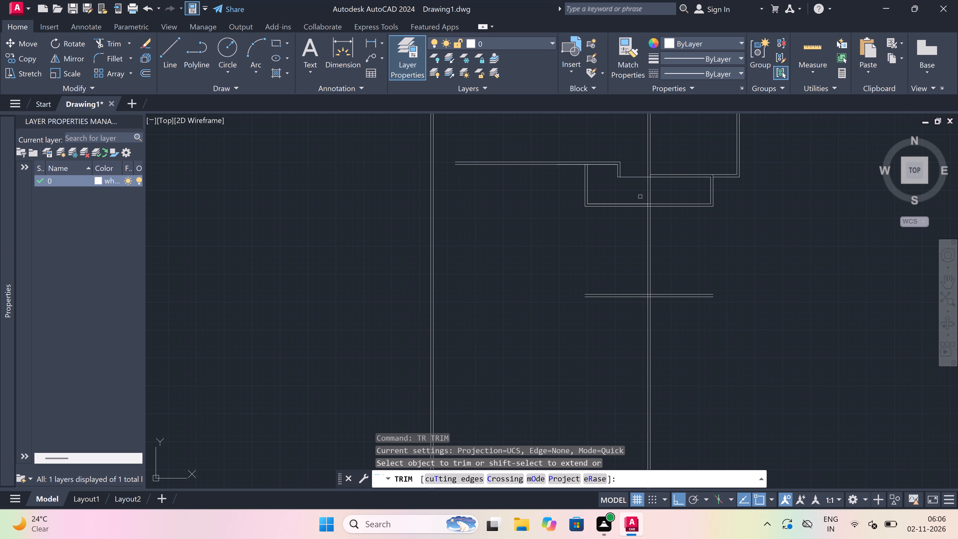
scroll(644, 207, up, 3)
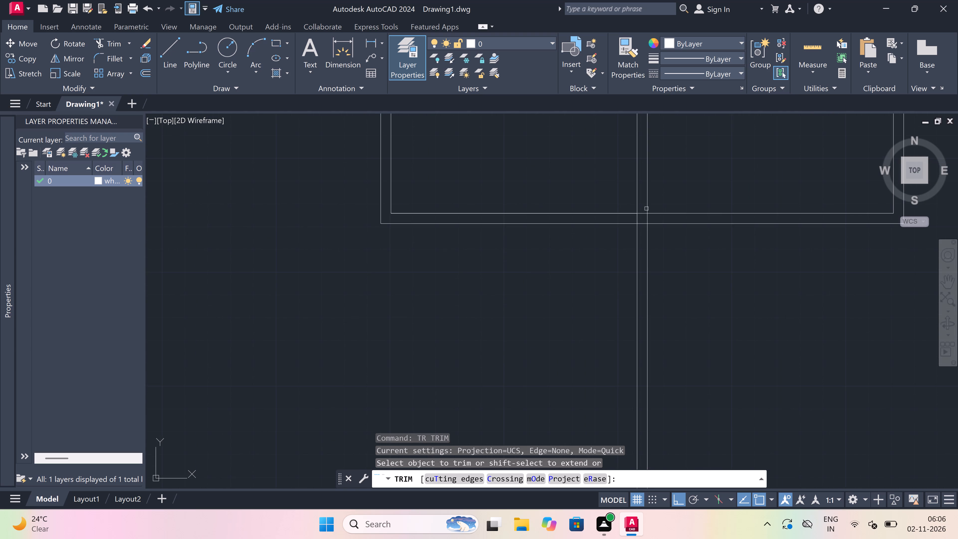
scroll(631, 222, up, 2)
click(631, 217)
click(679, 214)
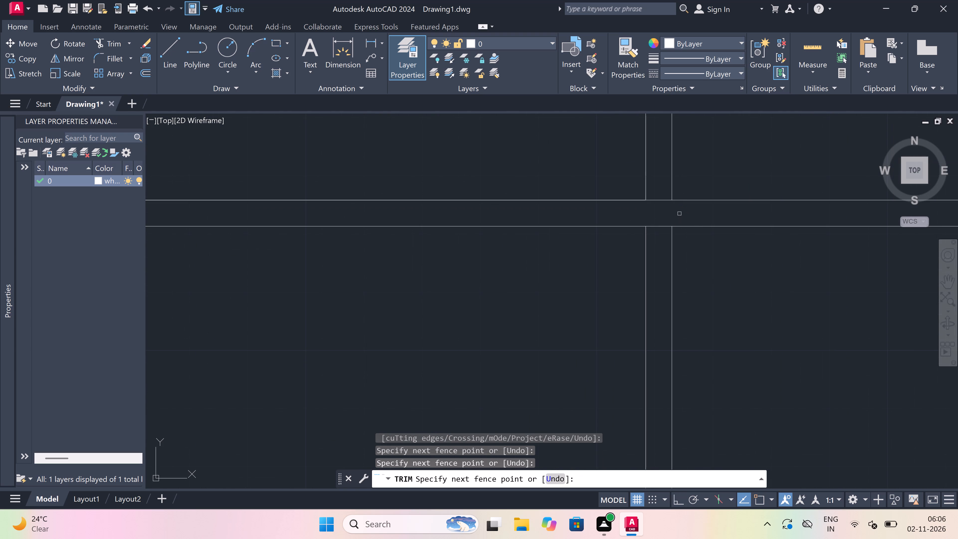
click(664, 215)
click(656, 237)
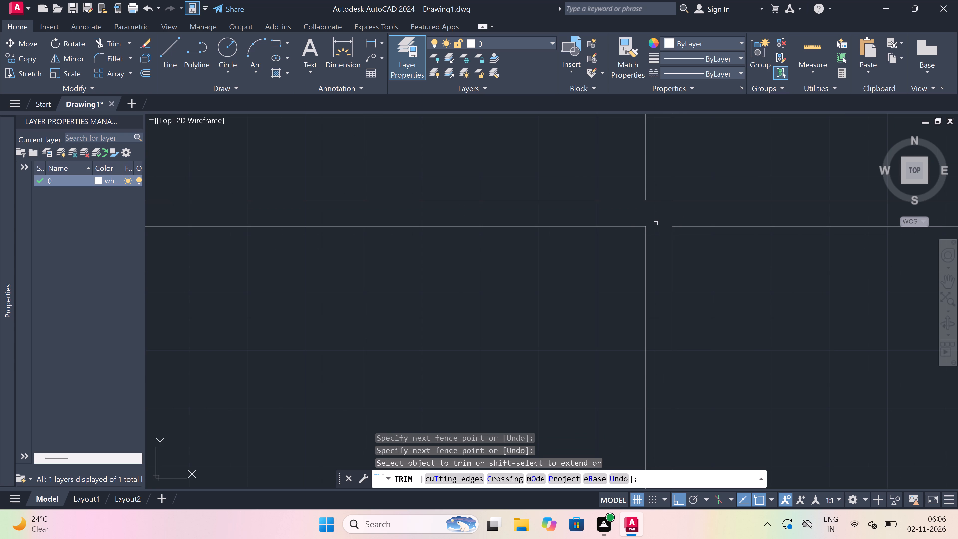
click(656, 212)
click(660, 183)
scroll(636, 221, down, 4)
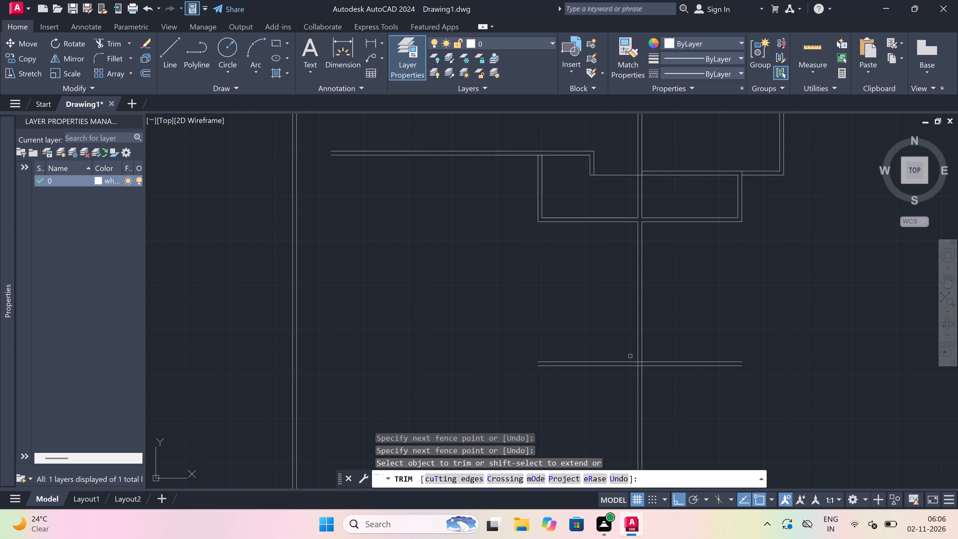
scroll(635, 336, up, 2)
key(Escape)
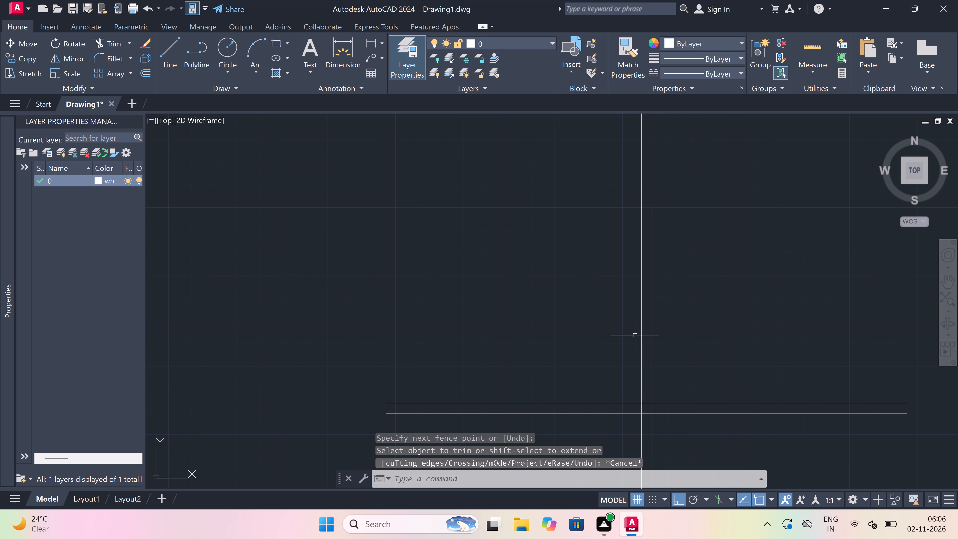
Offset the central wall's two face lines below the lower small room 11' outward, one to each side.
key(o)
key(space)
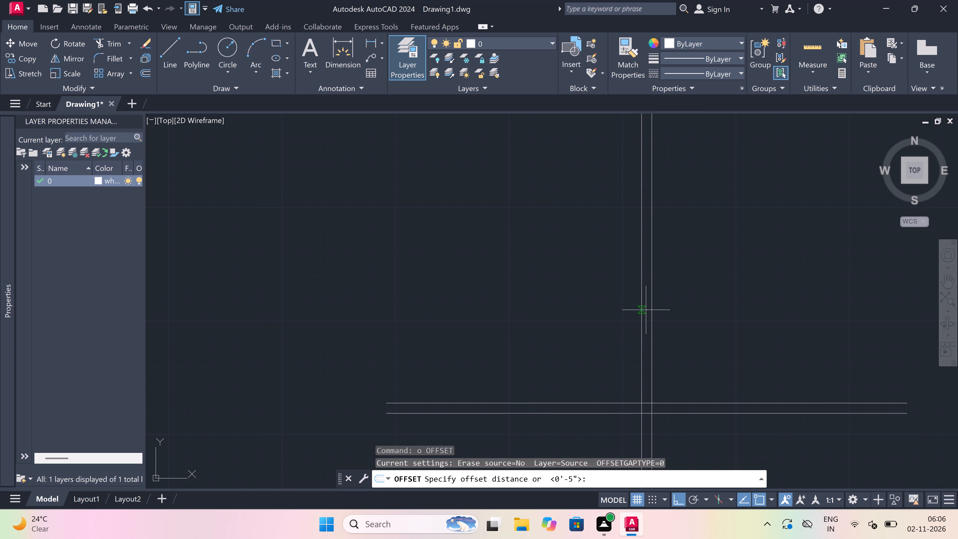
drag(645, 308, 635, 311)
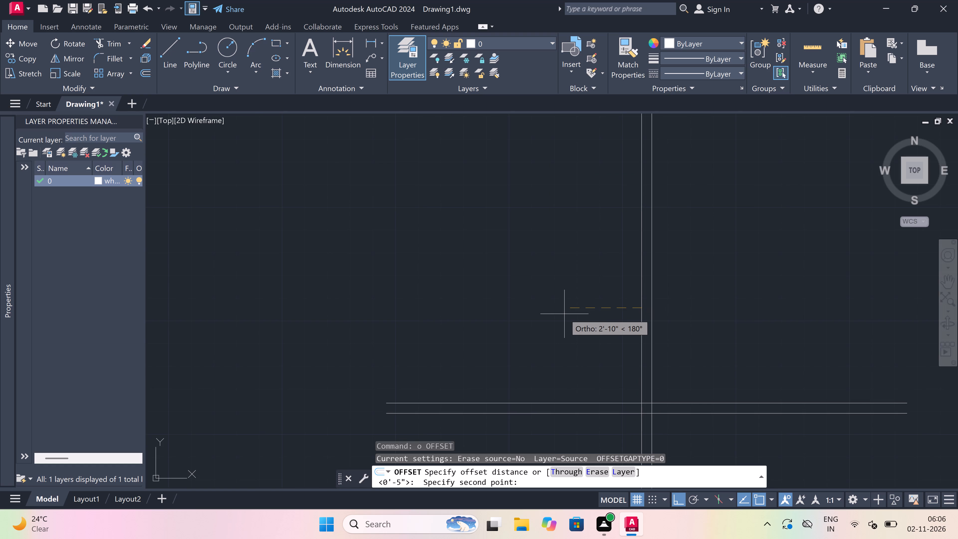
key(1)
key(1)
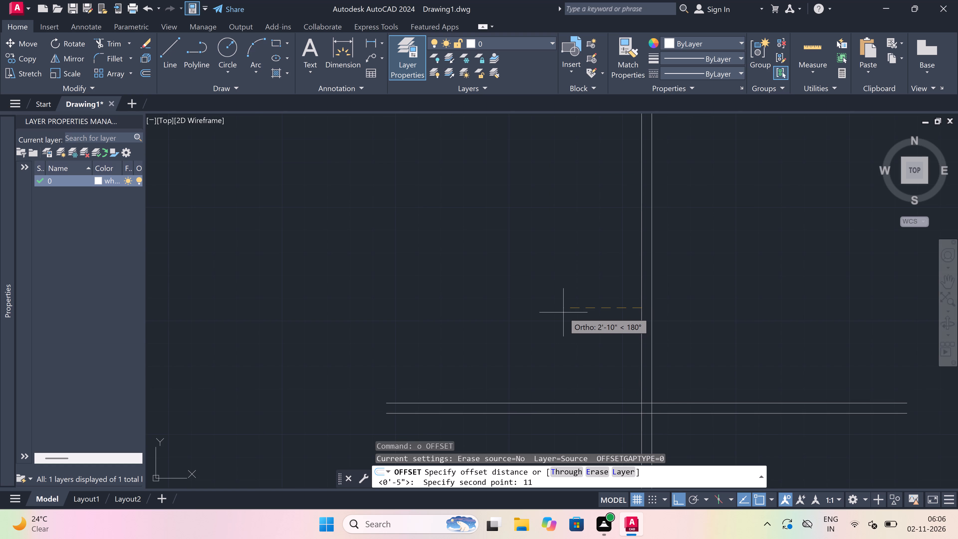
key(apostrophe)
key(space)
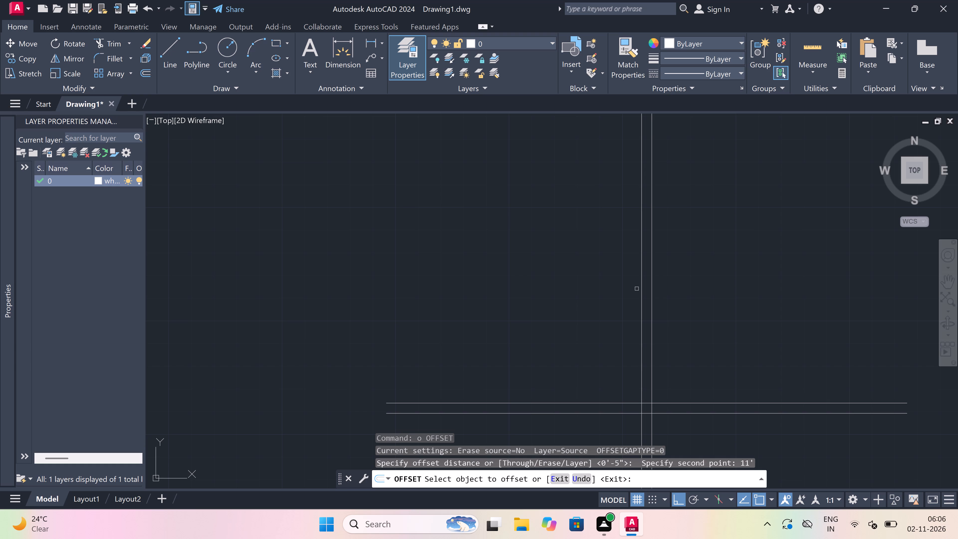
drag(641, 282, 599, 287)
click(564, 292)
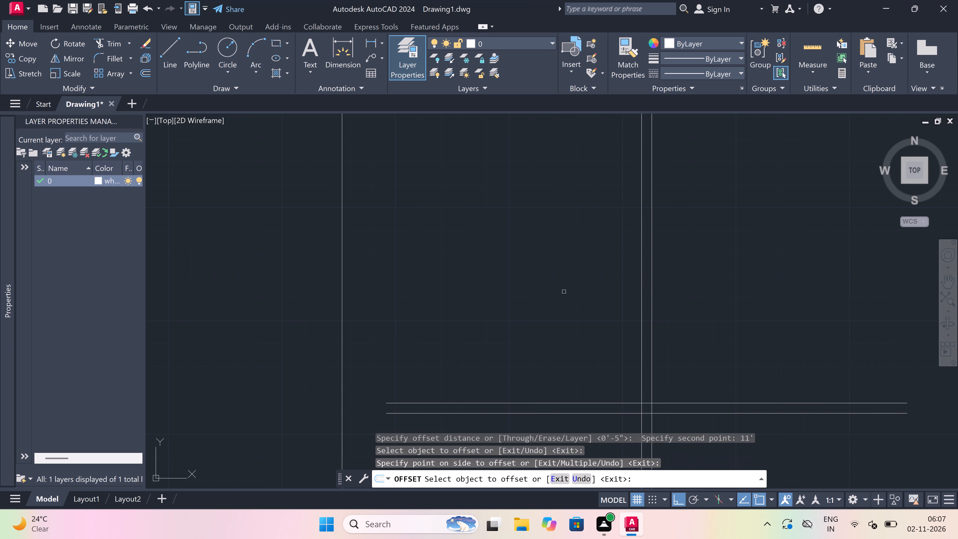
scroll(588, 289, down, 2)
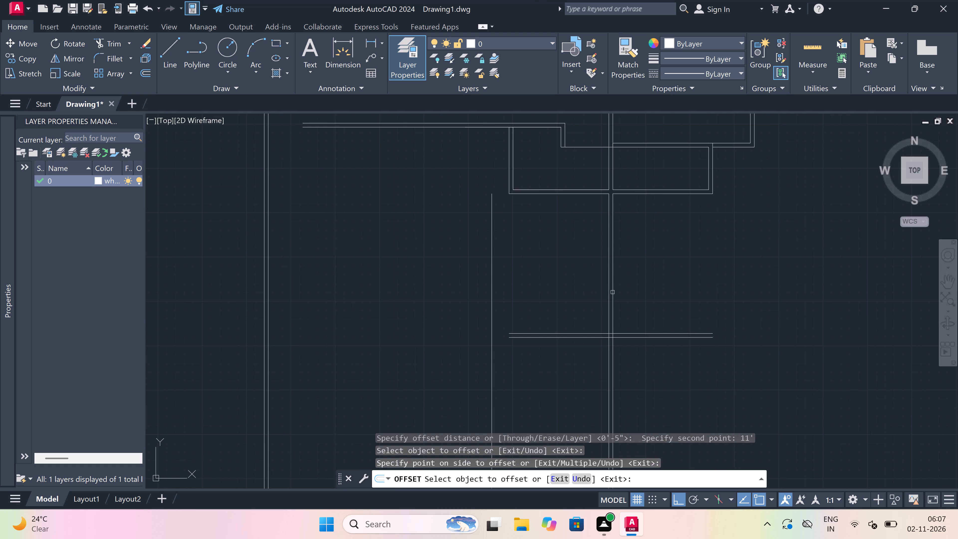
drag(611, 289, 654, 292)
click(781, 300)
key(Escape)
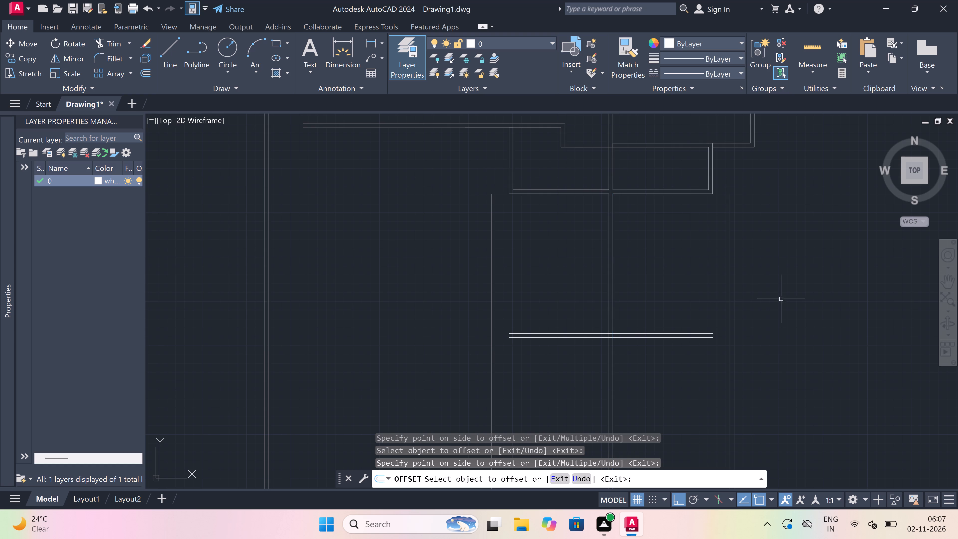
Offset the new space's left and right vertical wall lines 4.5" outward to give both side walls their thickness.
key(space)
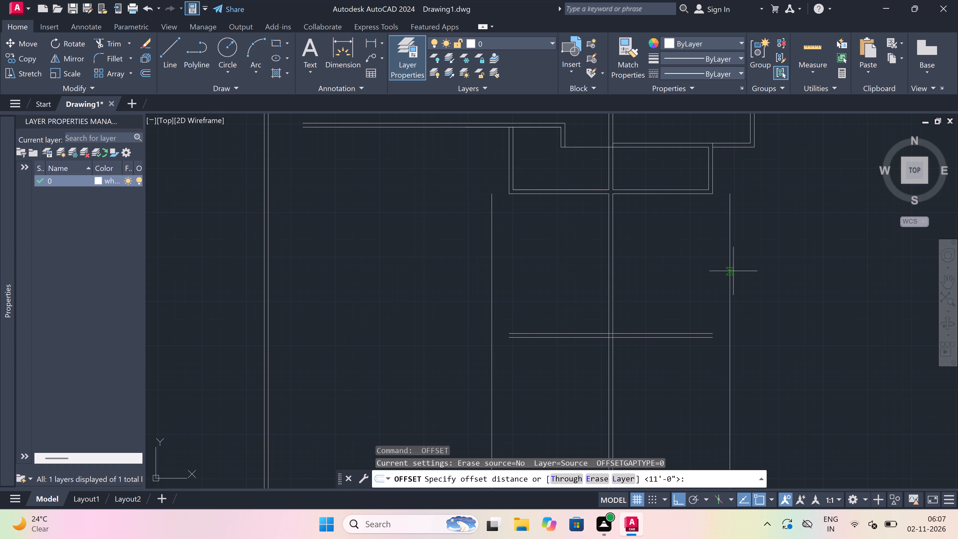
click(732, 269)
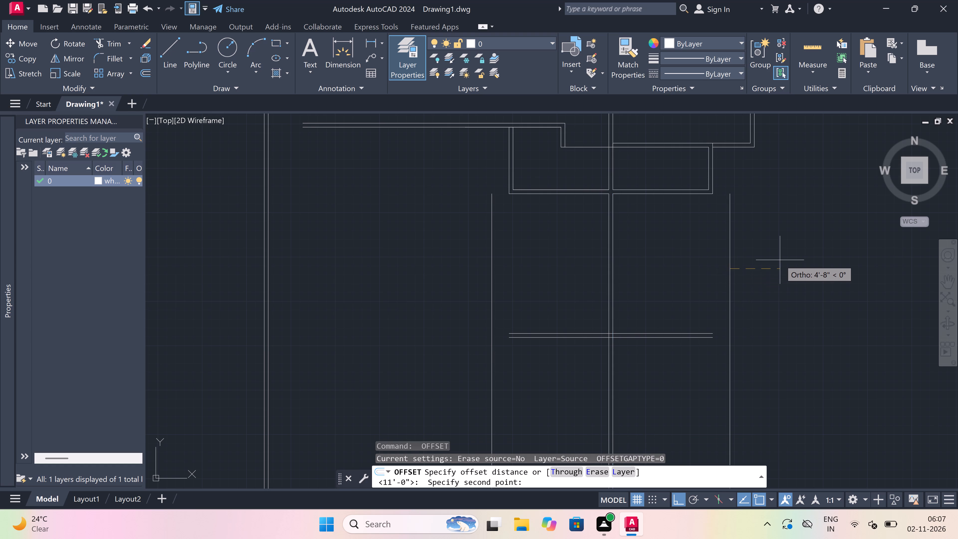
text(4.)
key(5)
key(shift+quotedbl)
key(space)
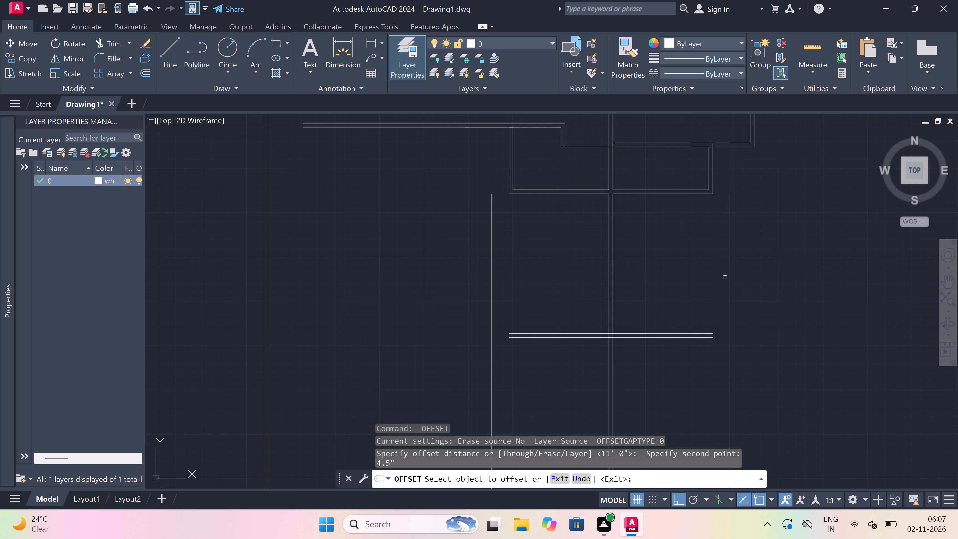
drag(728, 272, 740, 274)
click(741, 274)
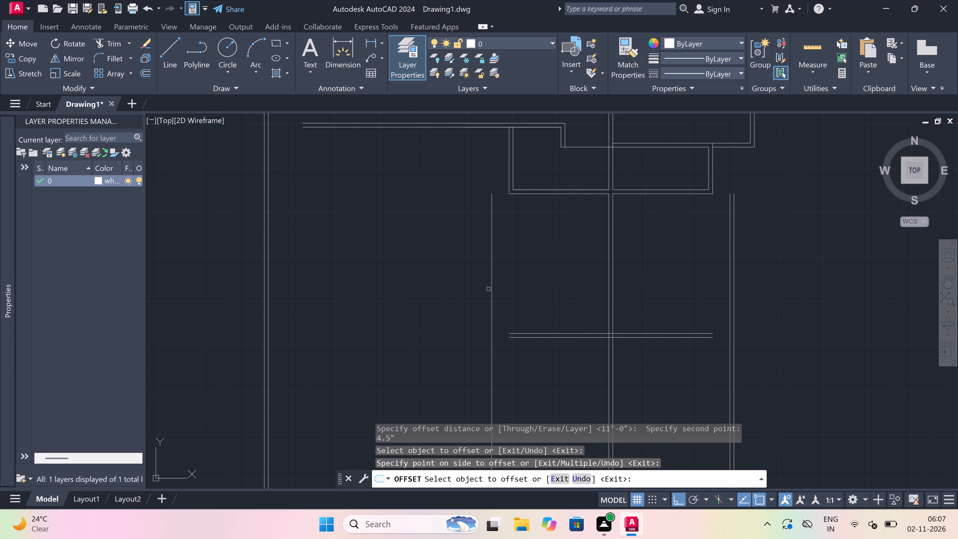
drag(492, 286, 471, 285)
click(440, 285)
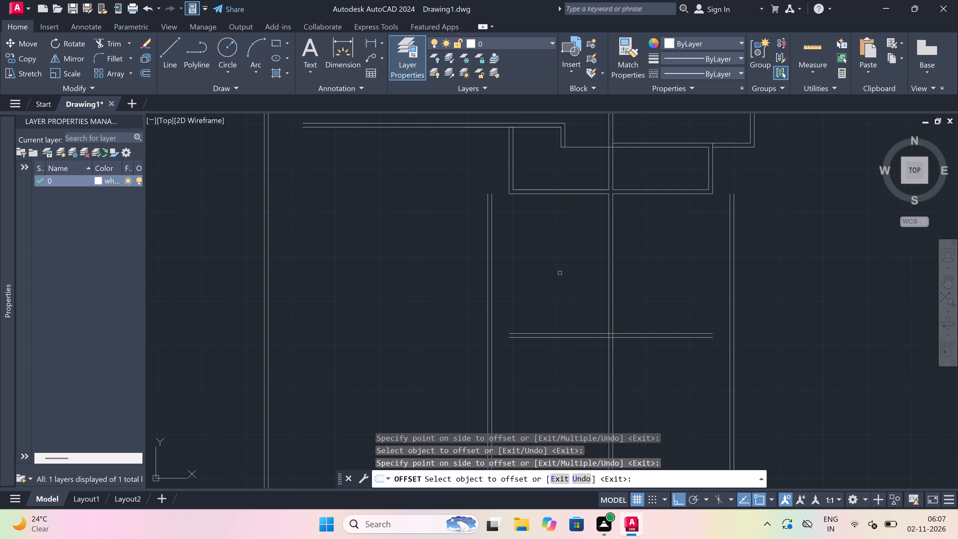
key(Escape)
Extend both lines of the new space's bottom wall to the outer faces of the left and right side walls.
key(e)
key(x)
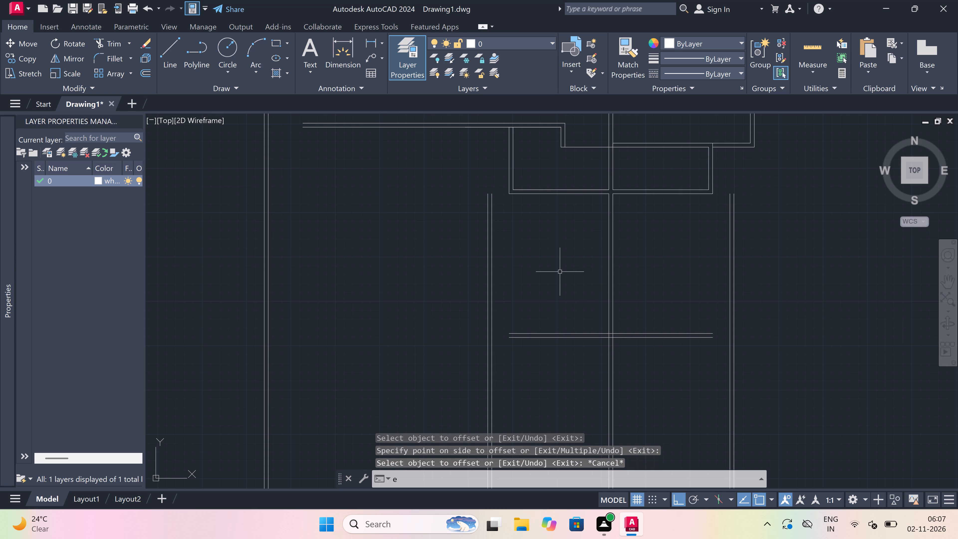
key(space)
click(558, 282)
click(530, 387)
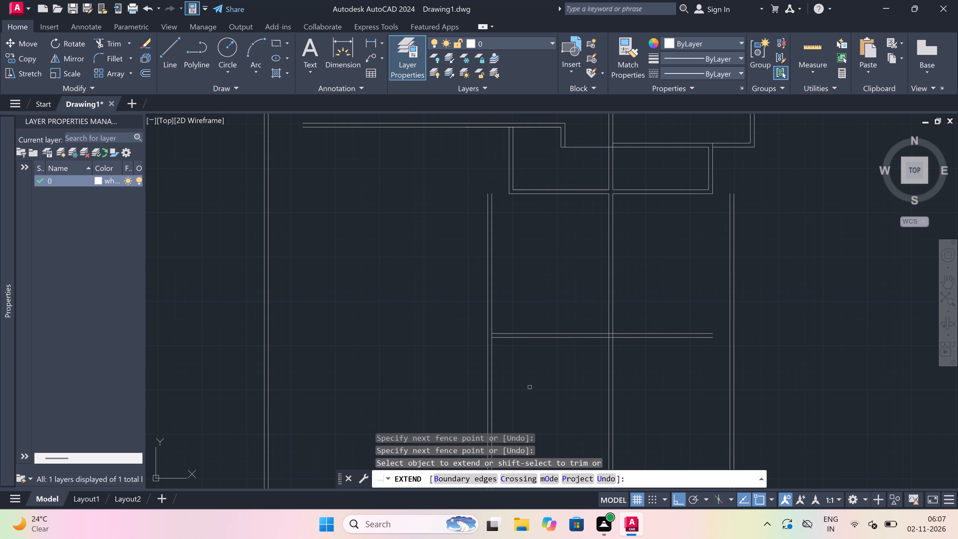
click(530, 383)
click(523, 320)
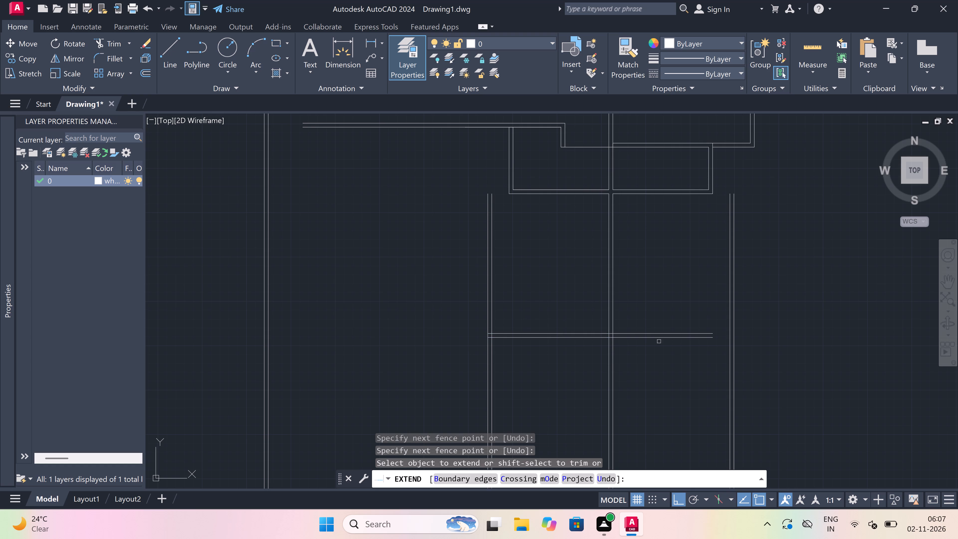
click(669, 344)
click(677, 317)
click(705, 329)
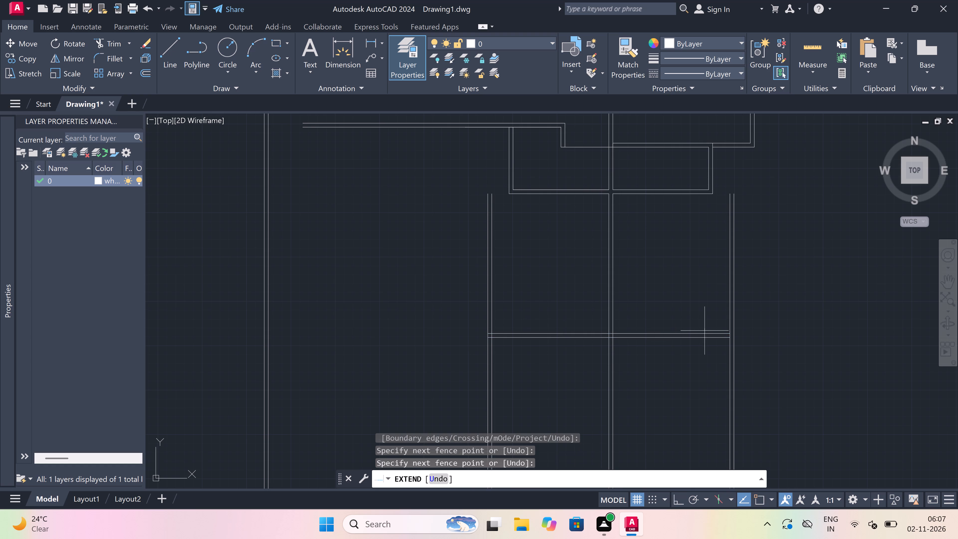
click(707, 363)
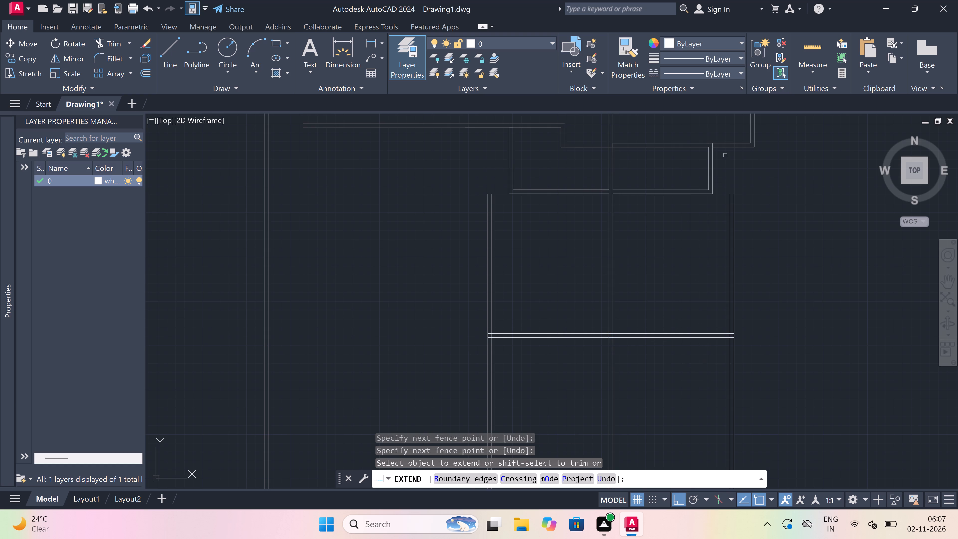
key(Escape)
Fillet the lower small room's bottom wall lines with the right side wall lines to form a square double-line corner.
scroll(713, 187, up, 3)
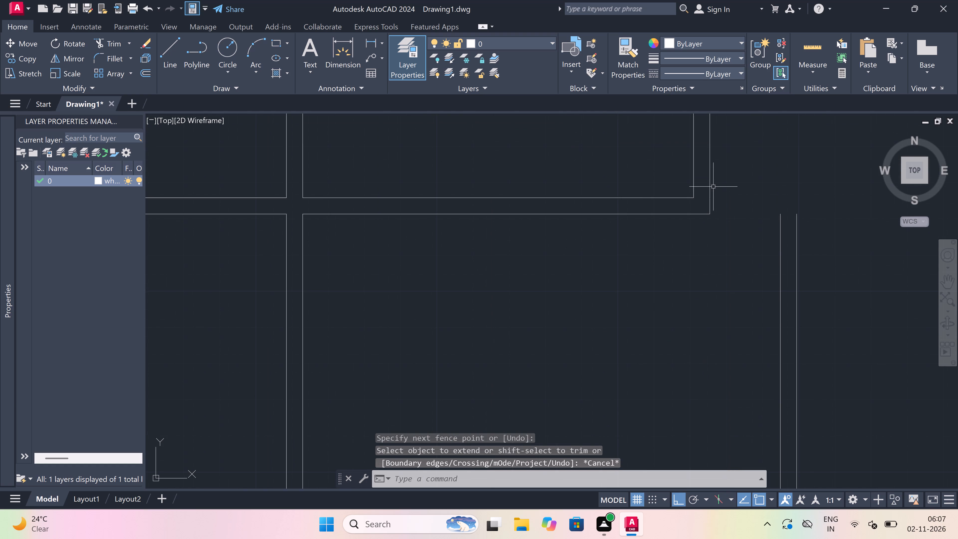
scroll(713, 186, up, 1)
key(f)
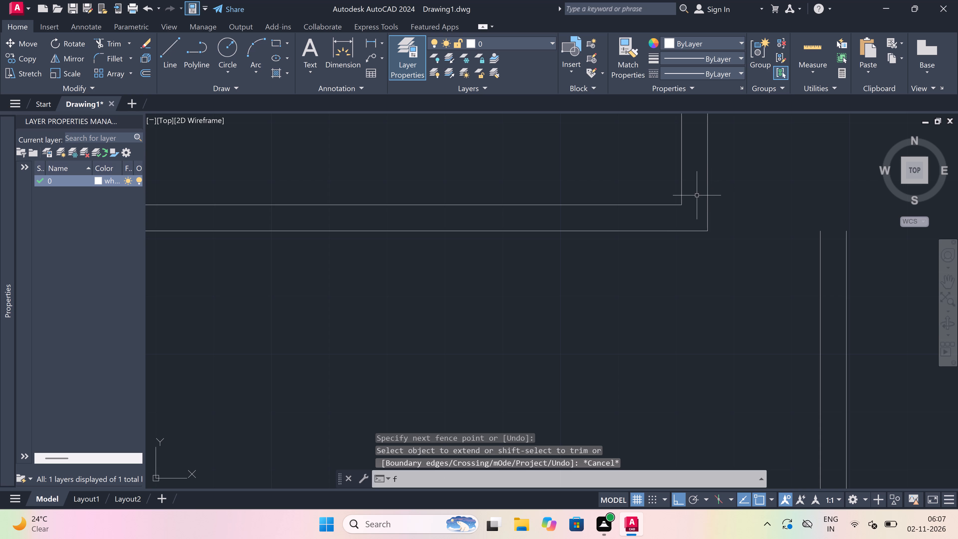
key(space)
click(666, 200)
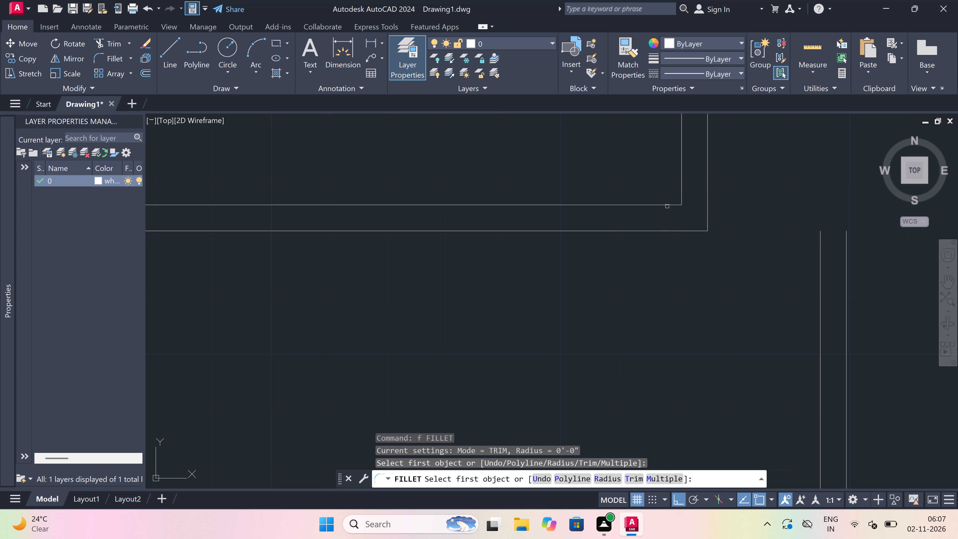
click(667, 205)
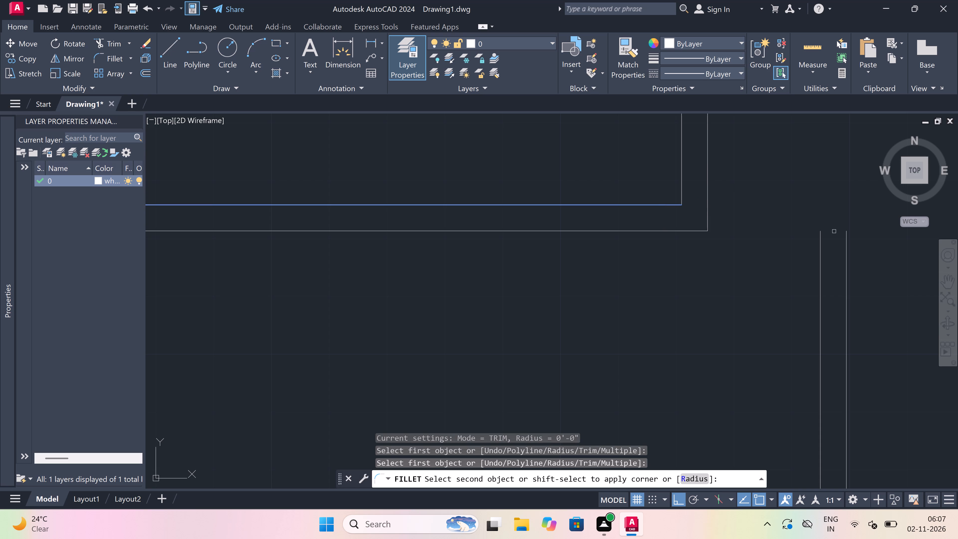
click(845, 233)
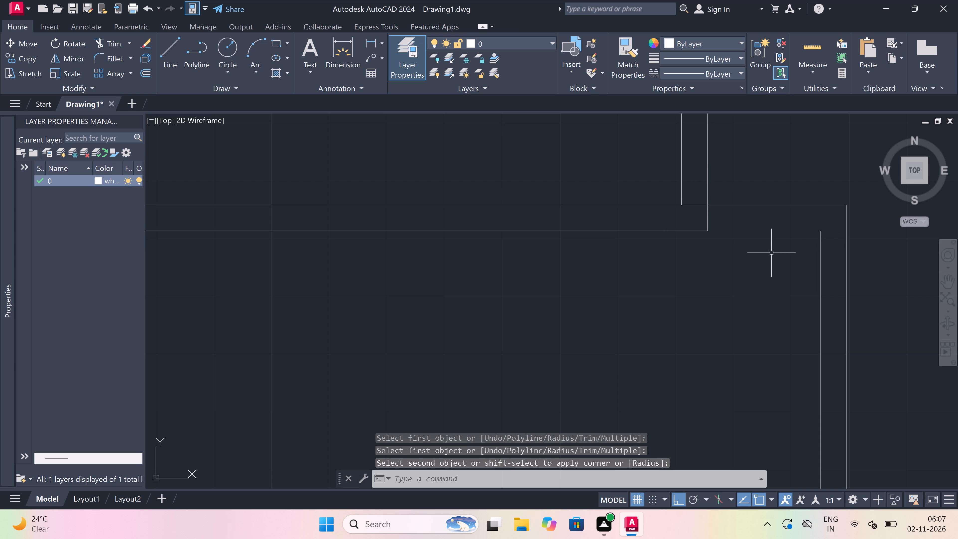
key(space)
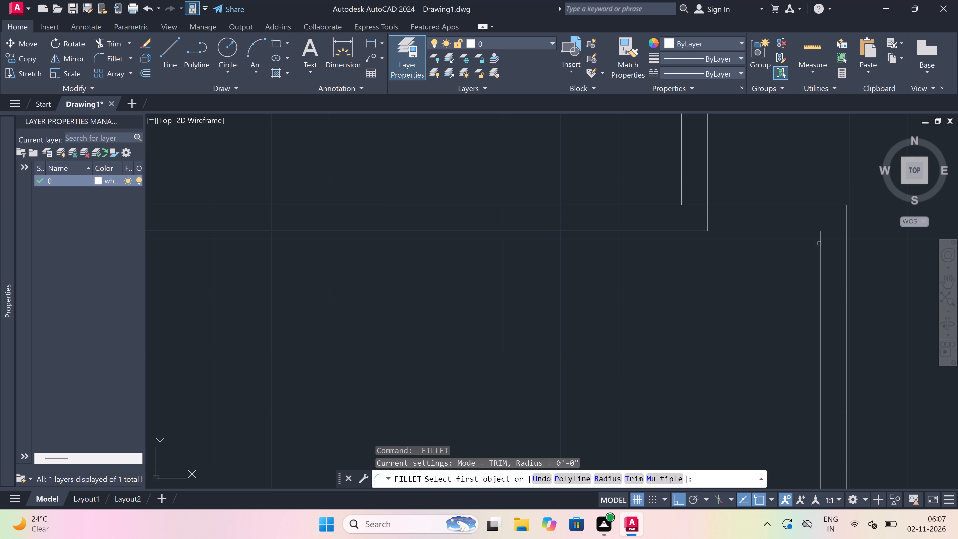
click(819, 242)
click(679, 230)
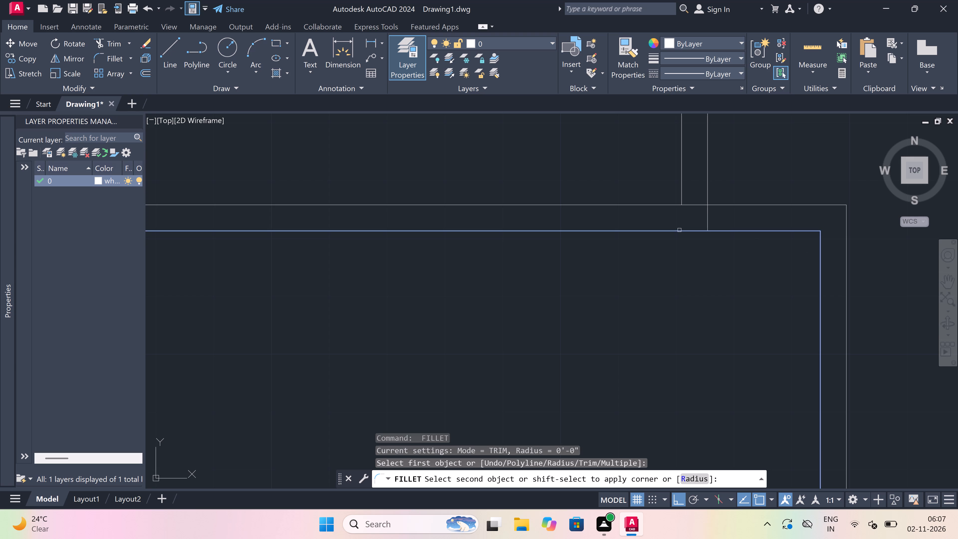
Fillet the small room's bottom wall lines with the left side wall lines to form the matching square double-line corner.
scroll(748, 234, down, 4)
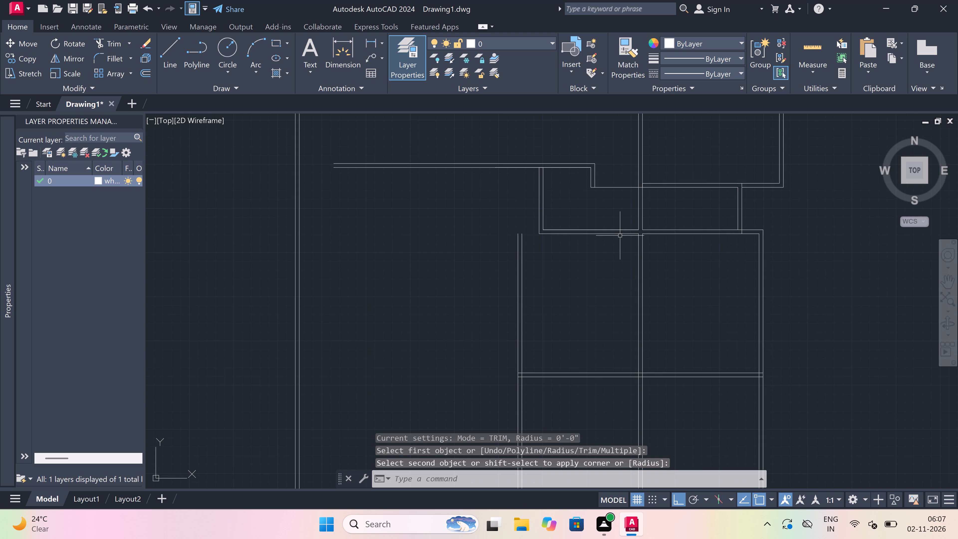
key(space)
scroll(530, 227, up, 3)
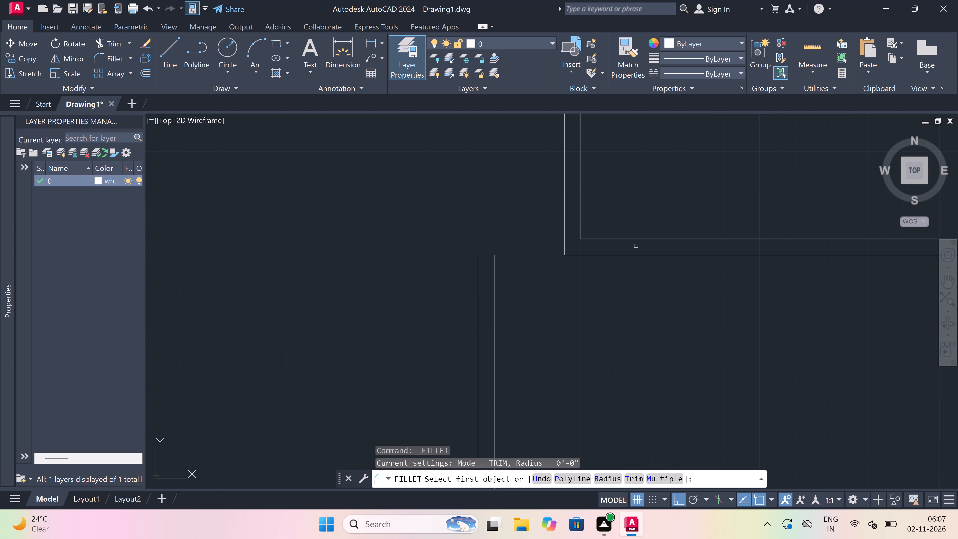
click(636, 238)
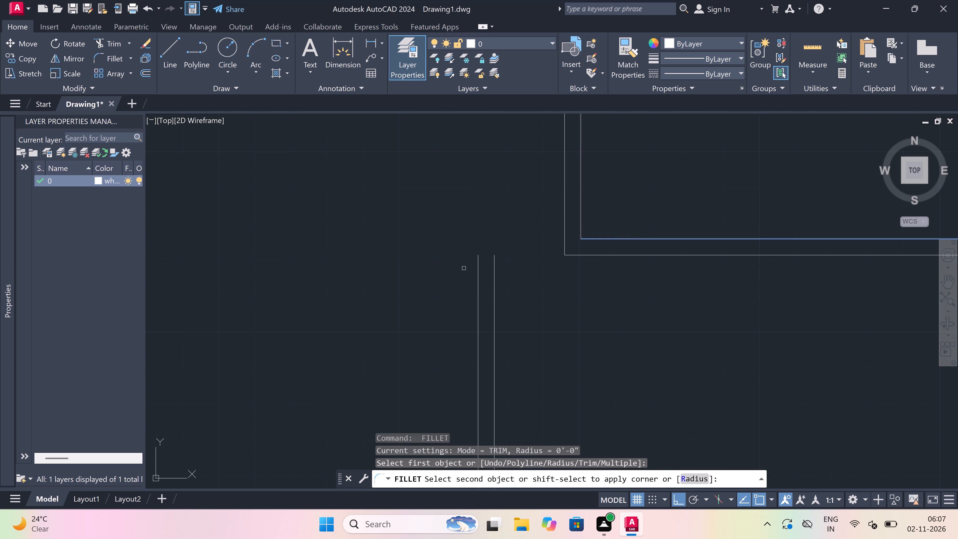
click(479, 263)
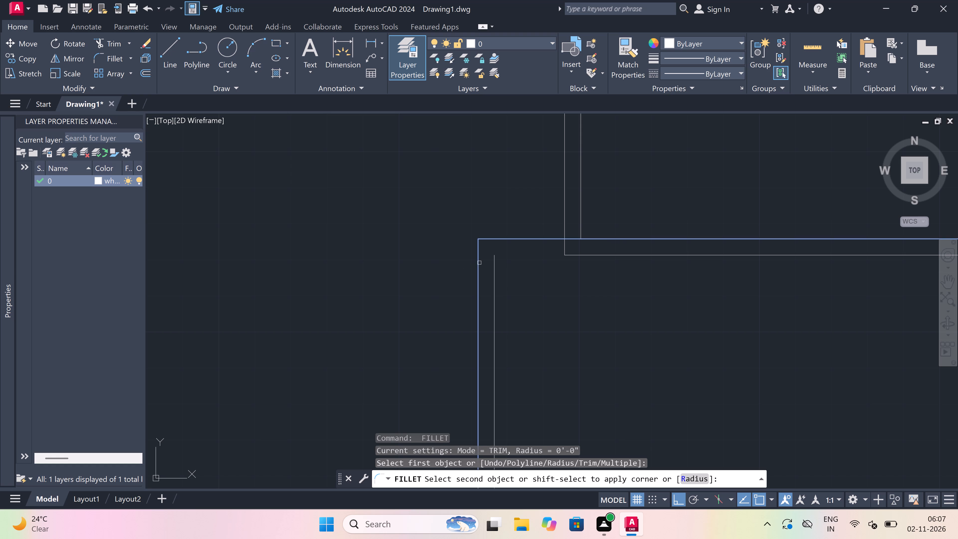
key(space)
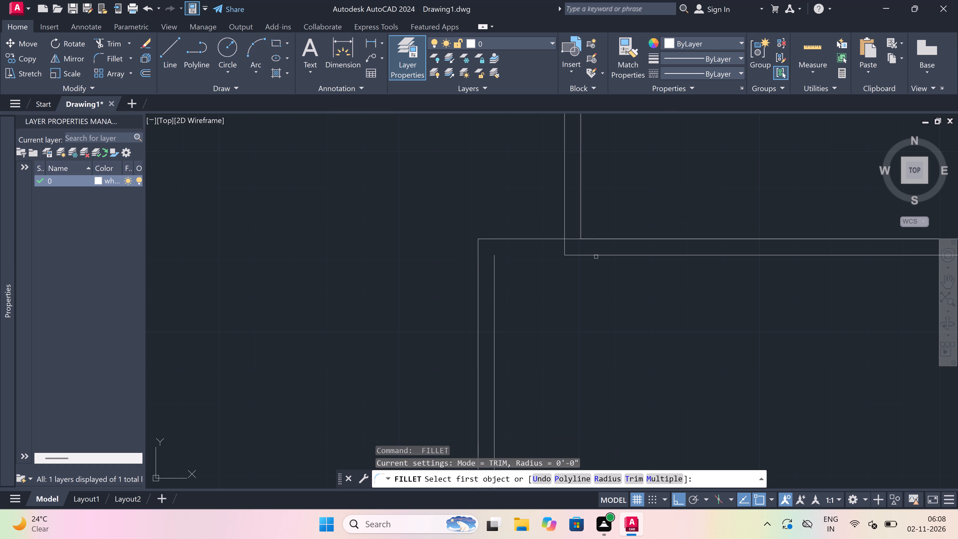
click(596, 255)
click(493, 289)
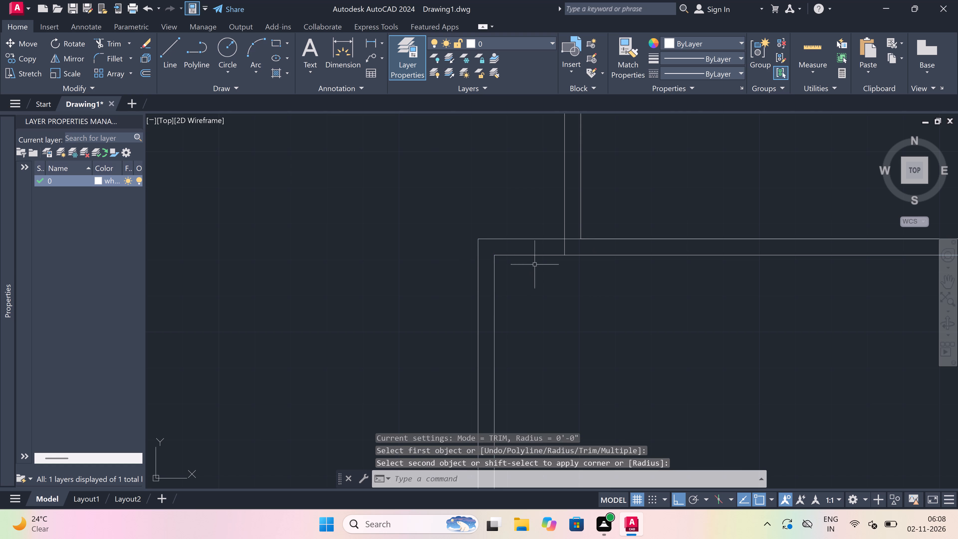
Trim the line segments crossing inside the junction of the small room's left wall and the wall below it.
scroll(535, 265, down, 1)
key(t)
key(r)
key(space)
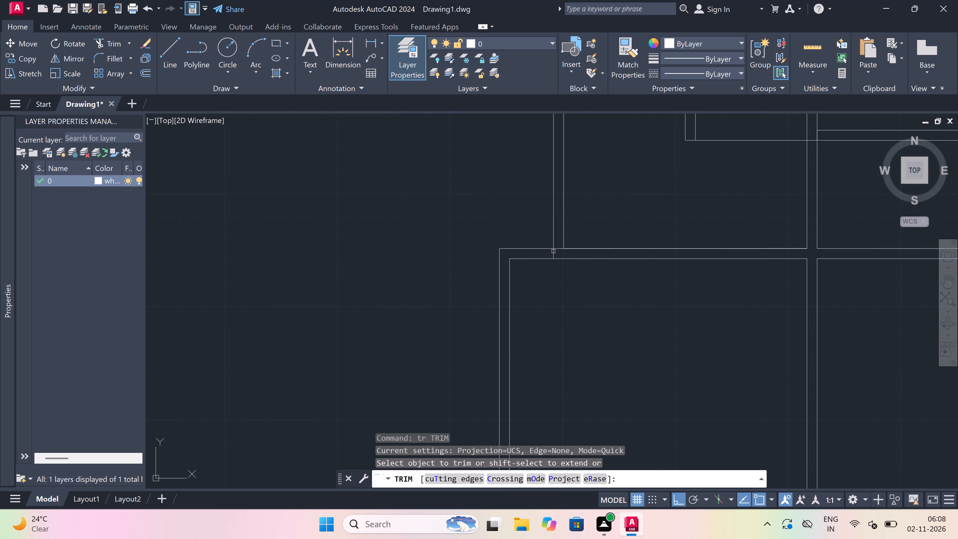
scroll(554, 250, up, 5)
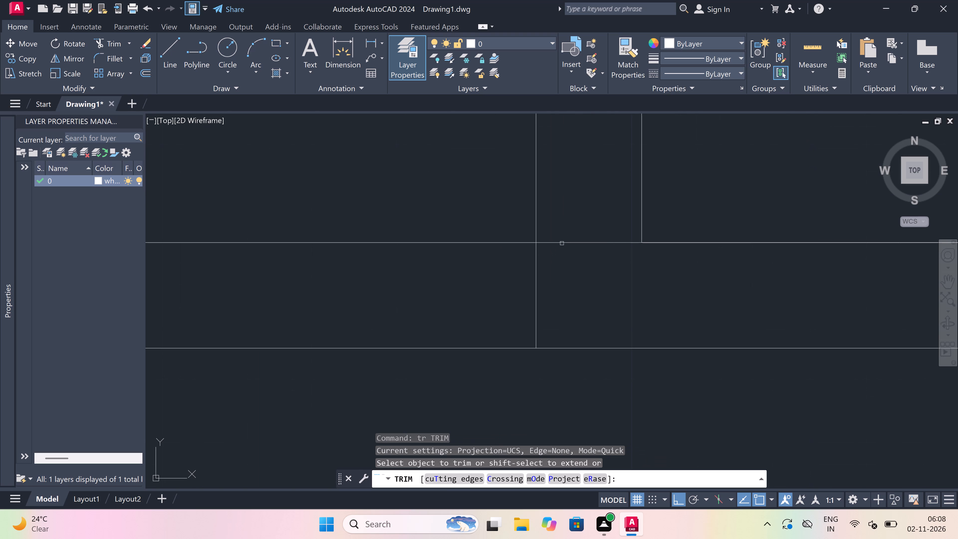
click(569, 237)
click(510, 289)
scroll(512, 286, down, 5)
key(Escape)
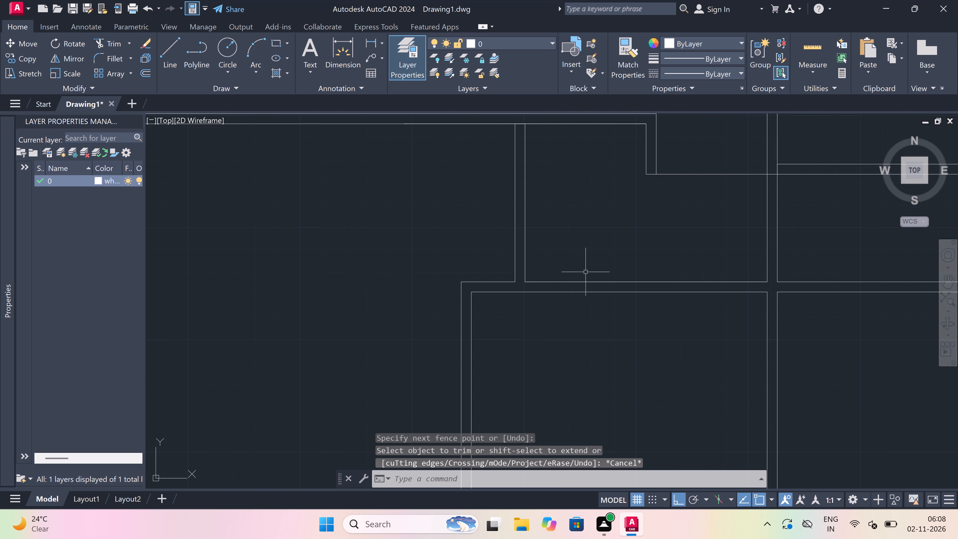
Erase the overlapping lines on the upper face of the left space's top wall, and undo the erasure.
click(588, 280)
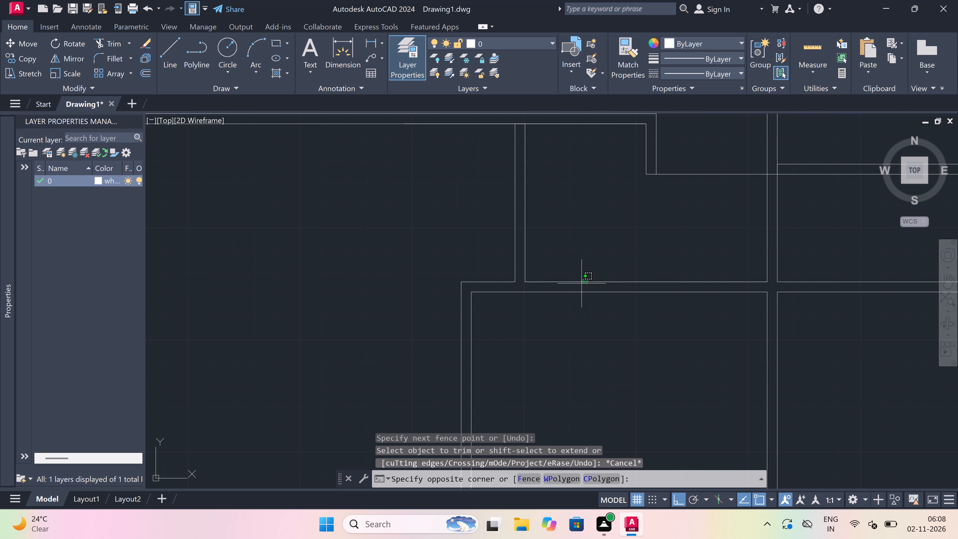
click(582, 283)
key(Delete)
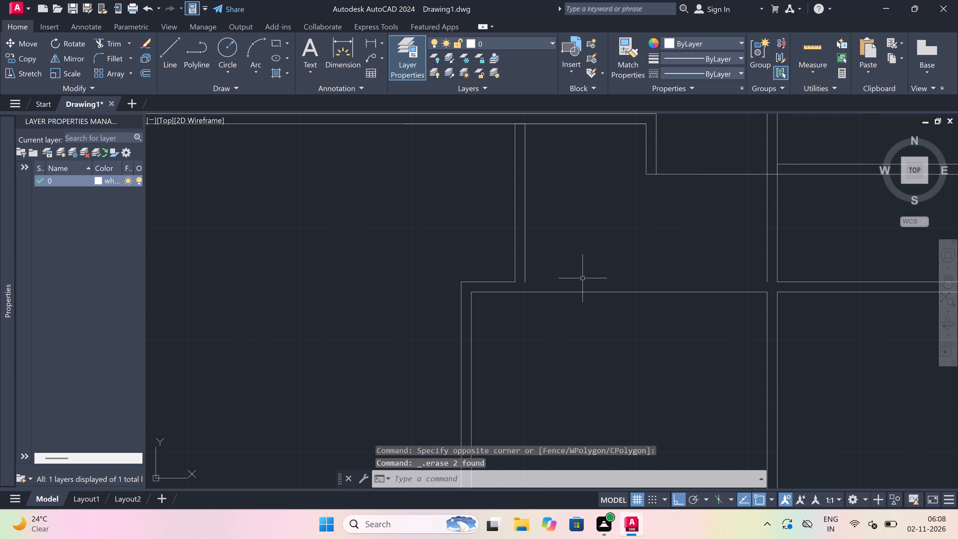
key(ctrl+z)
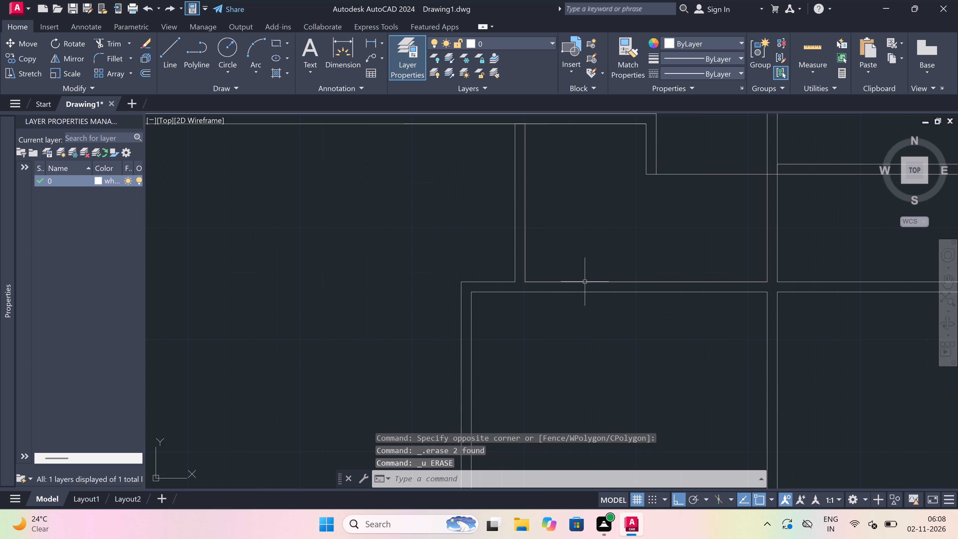
Erase only the single duplicate line on the upper face of the left space's top wall.
click(585, 281)
key(Delete)
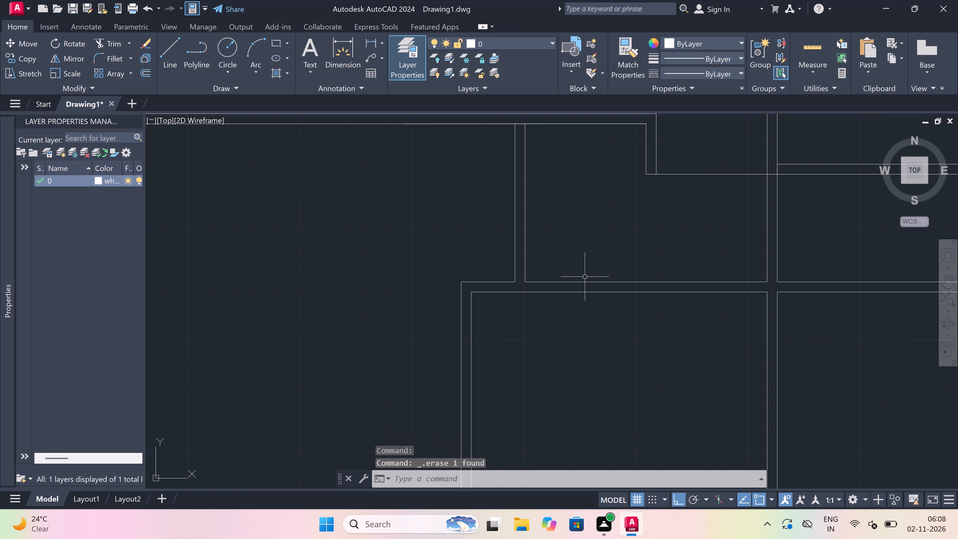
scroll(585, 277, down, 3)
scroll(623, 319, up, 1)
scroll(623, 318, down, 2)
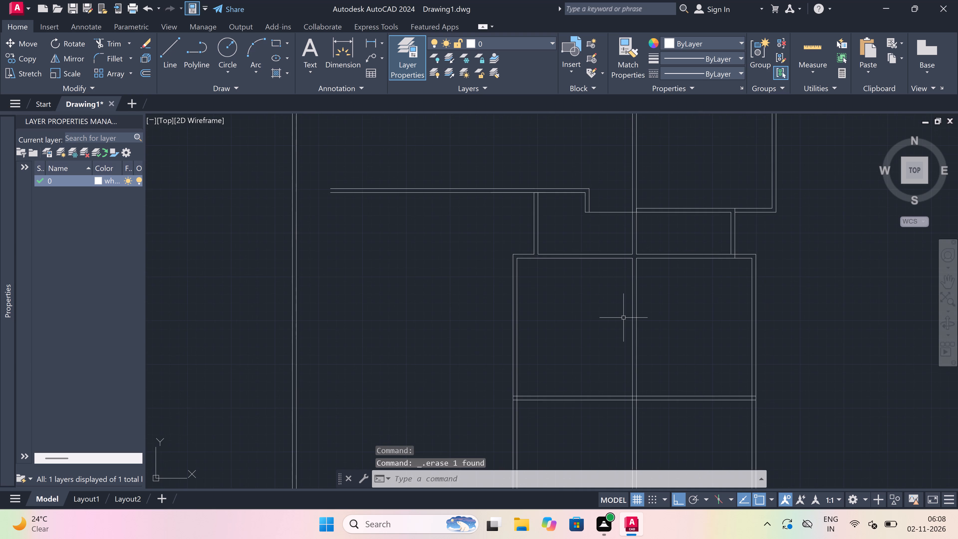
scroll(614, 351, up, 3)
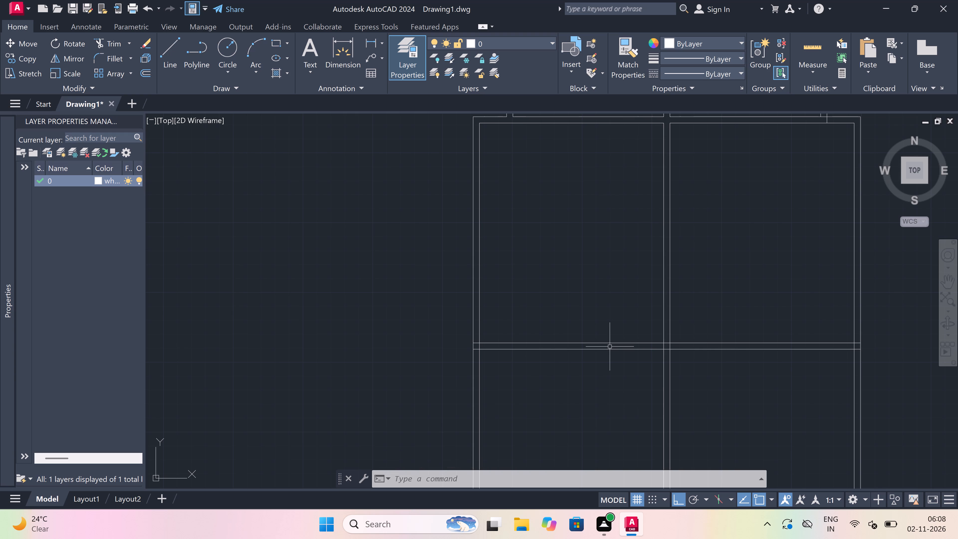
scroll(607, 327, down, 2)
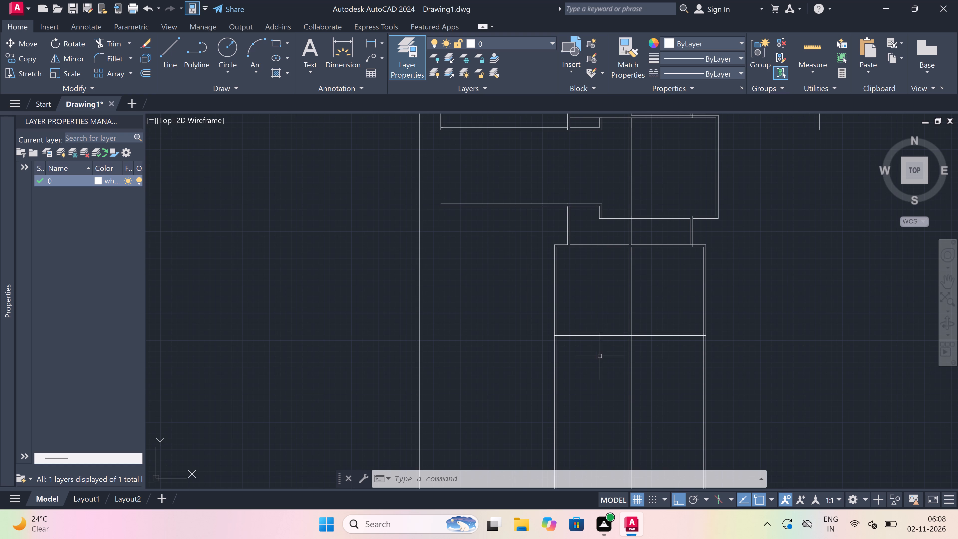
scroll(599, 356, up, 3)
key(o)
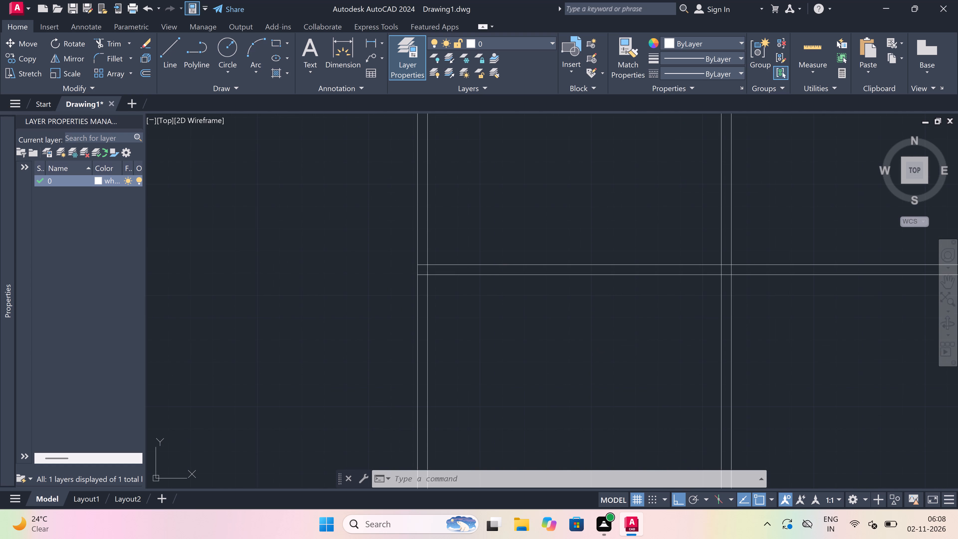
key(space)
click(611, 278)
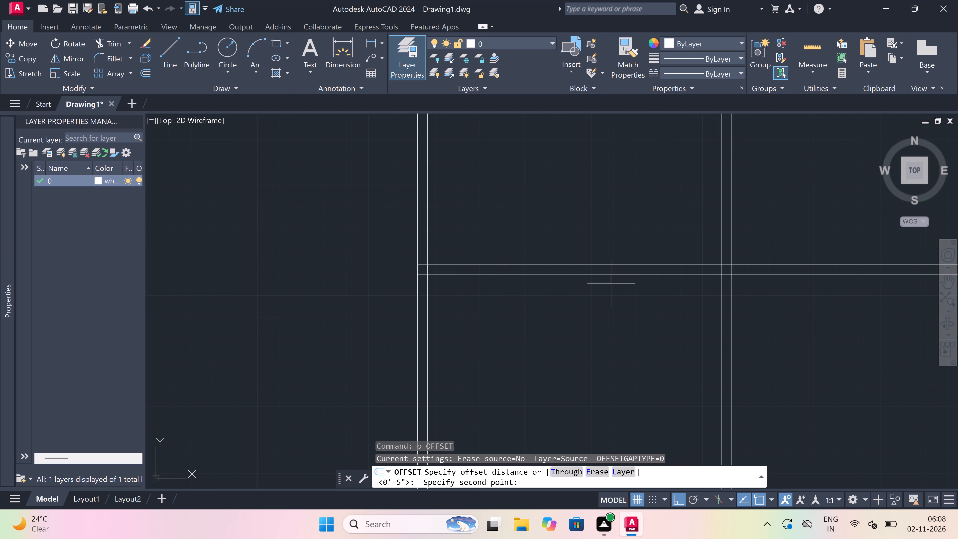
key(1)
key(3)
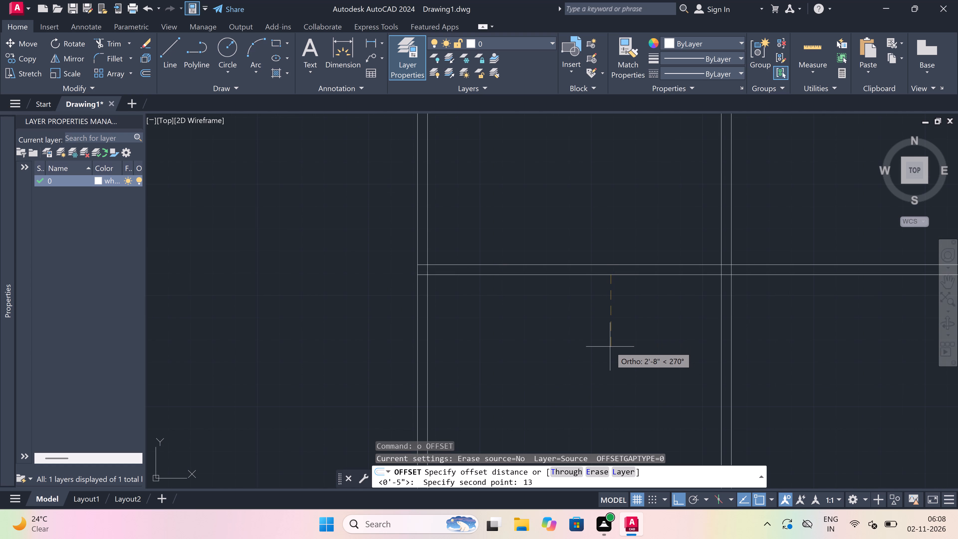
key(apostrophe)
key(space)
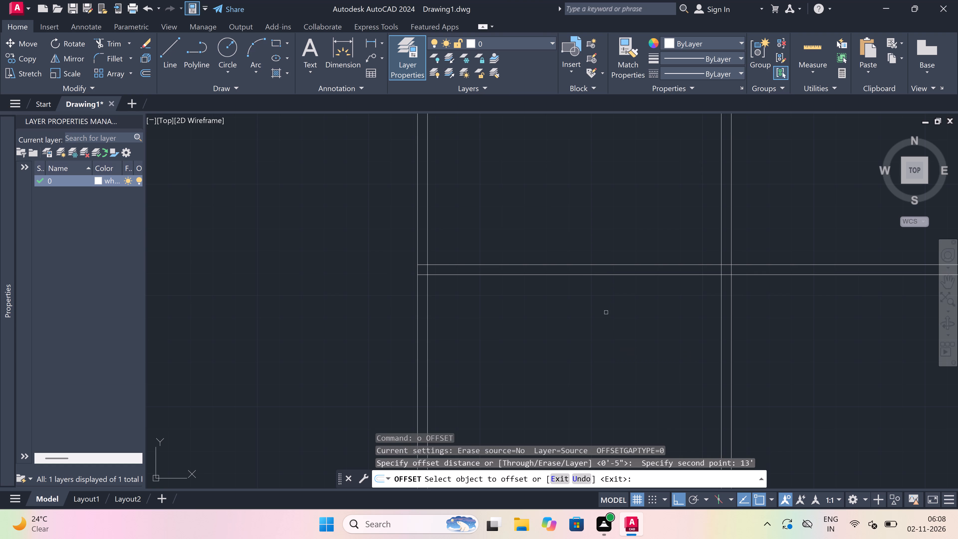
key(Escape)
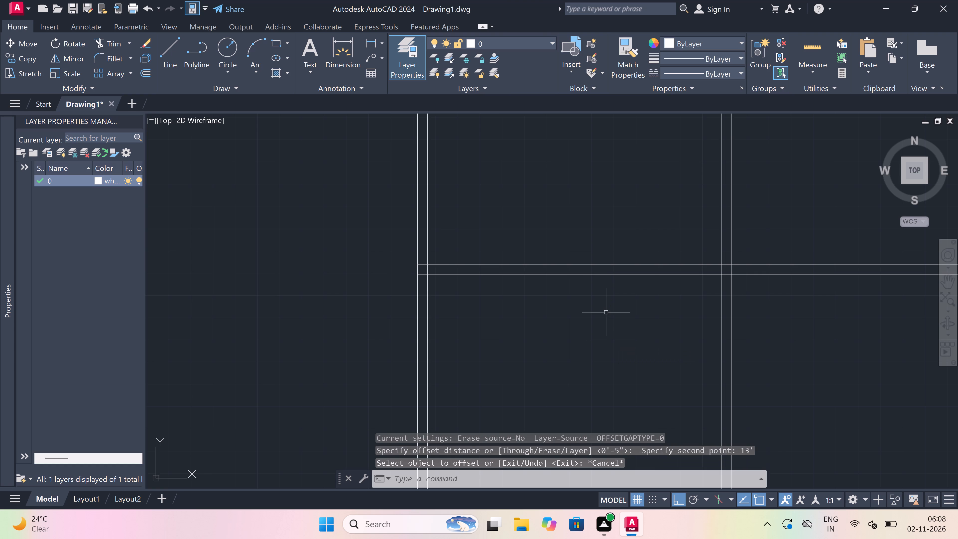
Offset the lower line of the left space's bottom wall 13'6" downward.
key(o)
key(space)
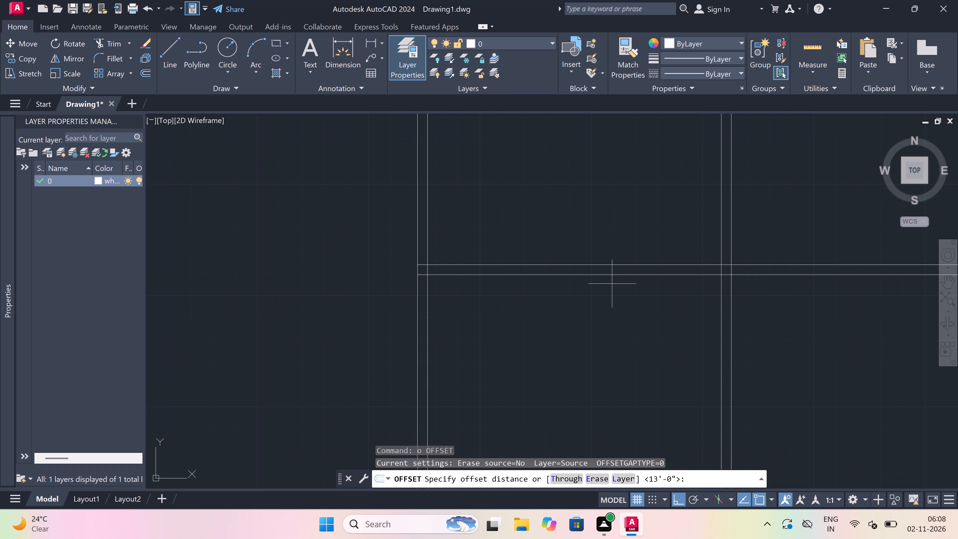
click(615, 278)
key(1)
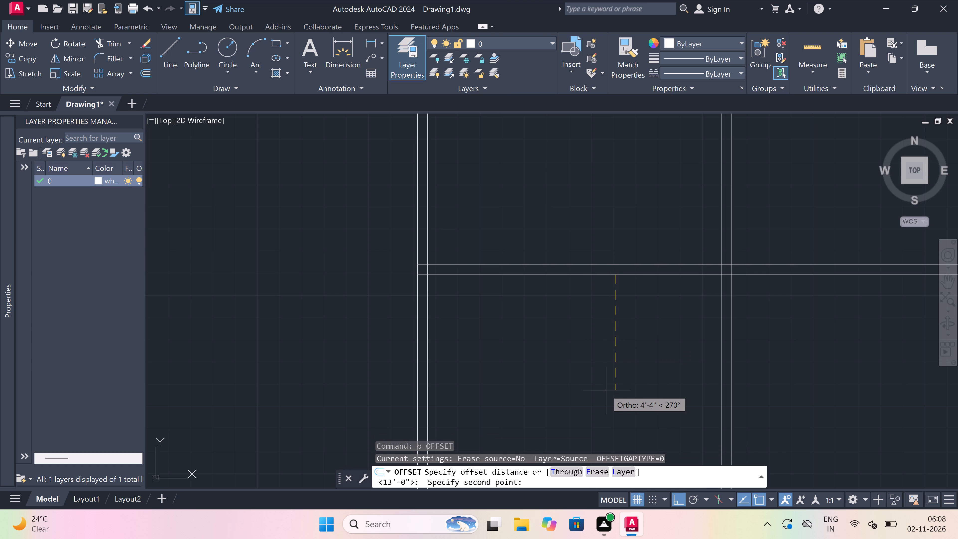
key(3)
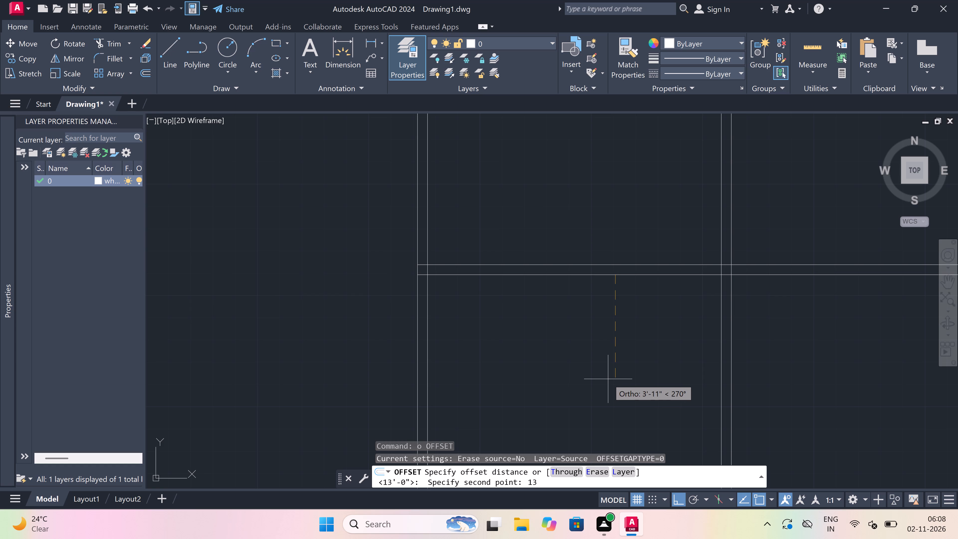
key(apostrophe)
key(6)
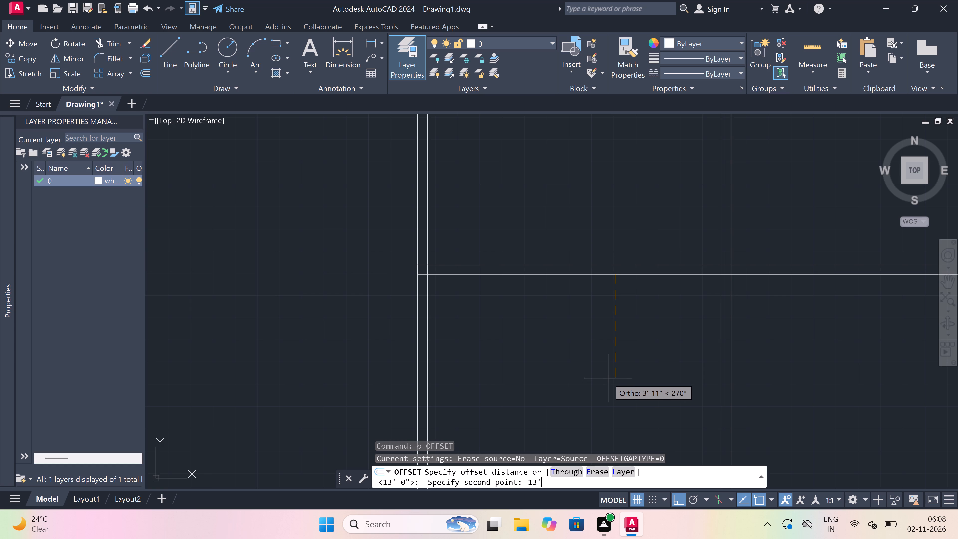
key(shift+quotedbl)
key(space)
scroll(609, 349, down, 4)
drag(610, 333, 609, 346)
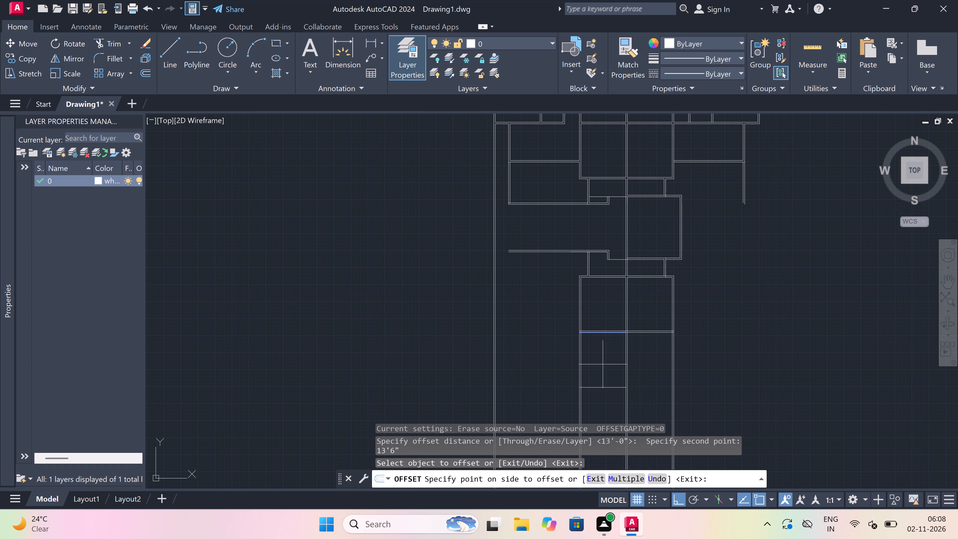
scroll(595, 396, up, 3)
click(595, 395)
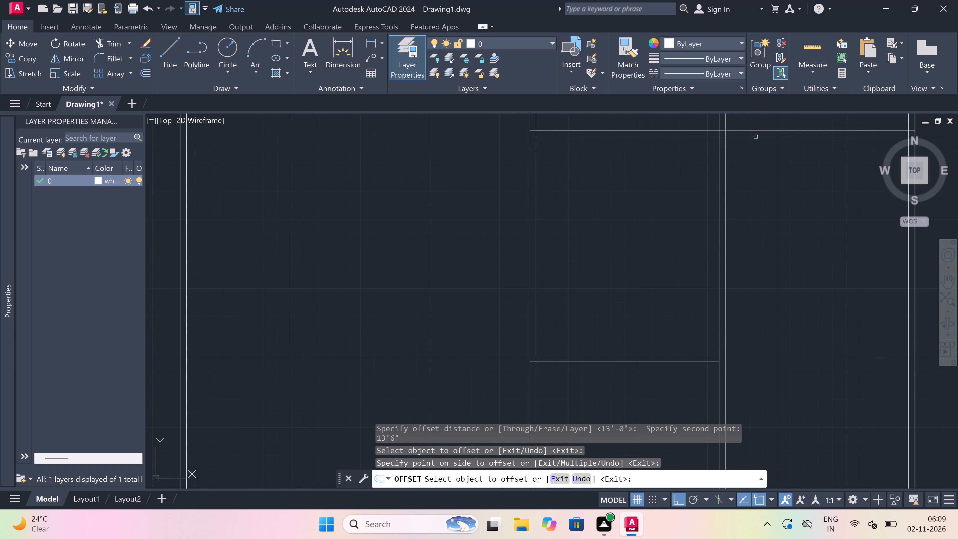
Offset the lower line of the right space's bottom wall 13'6" downward.
drag(756, 137, 738, 221)
click(729, 265)
key(Escape)
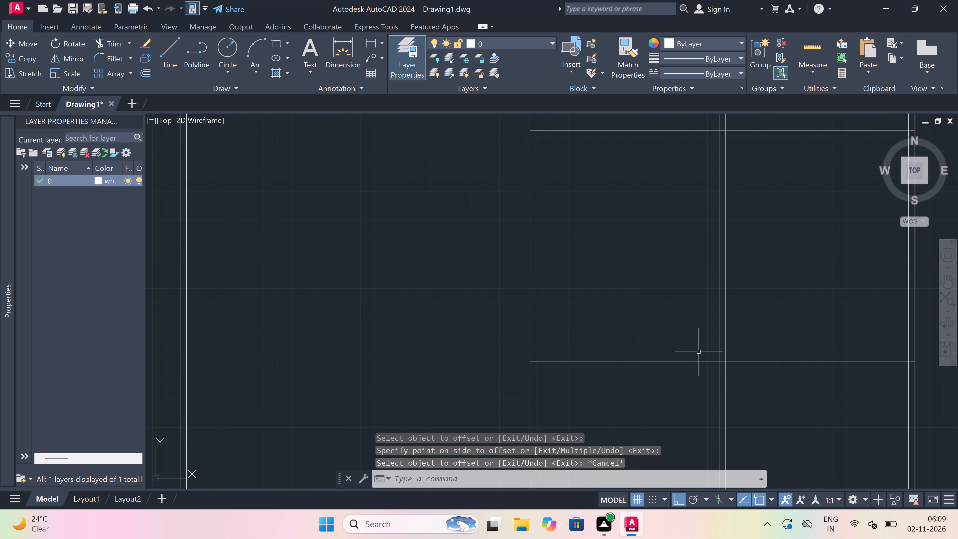
Offset the new bottom lines of both the left and right spaces 4.5" downward to form the wall thickness.
key(space)
click(680, 364)
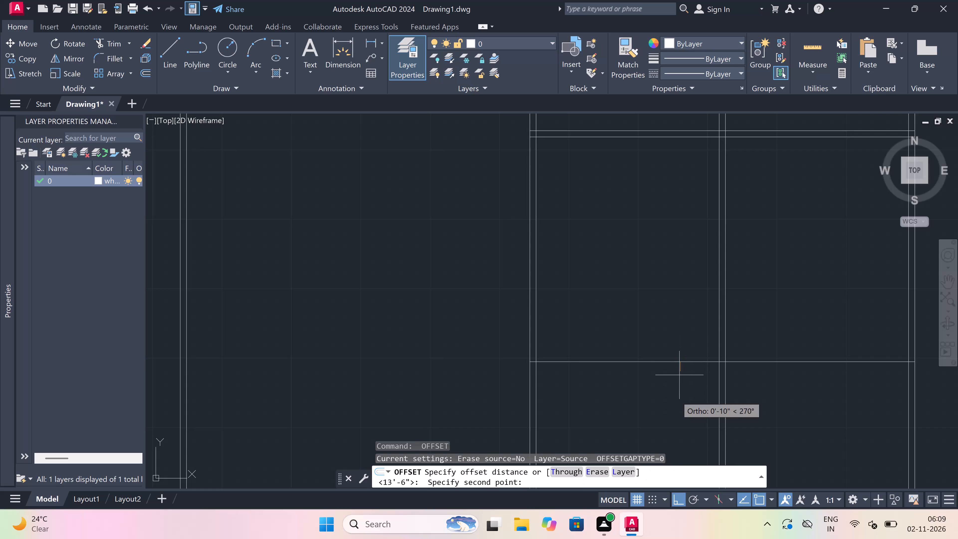
key(4)
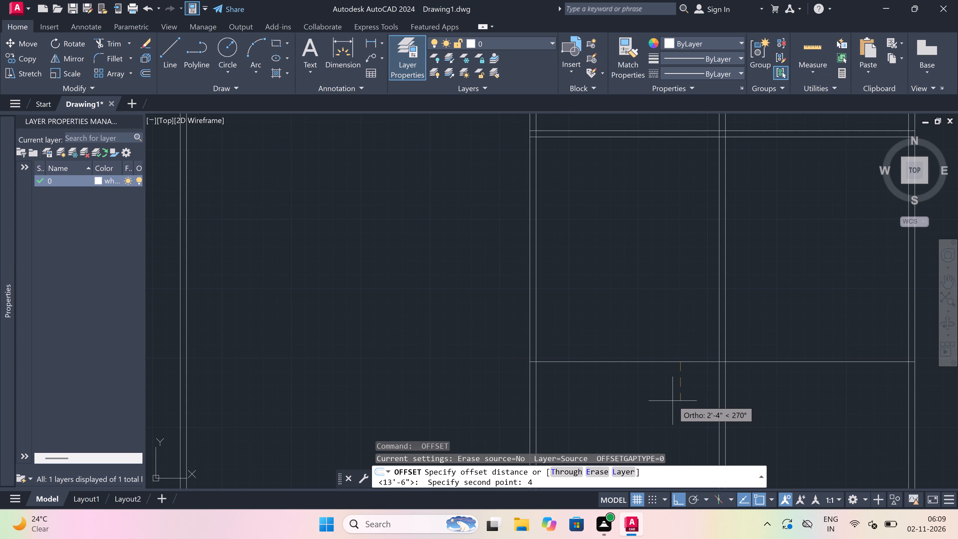
key(period)
key(5)
key(shift+quotedbl)
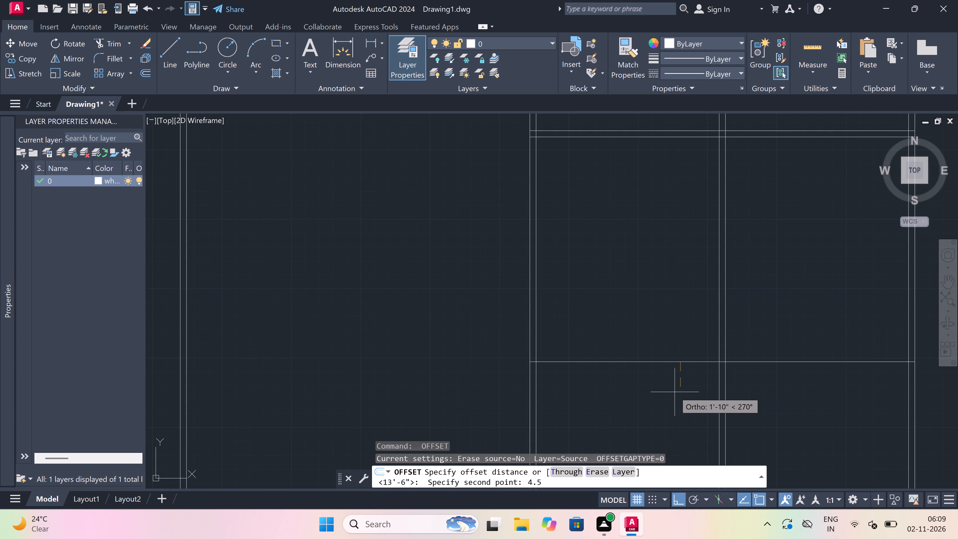
key(space)
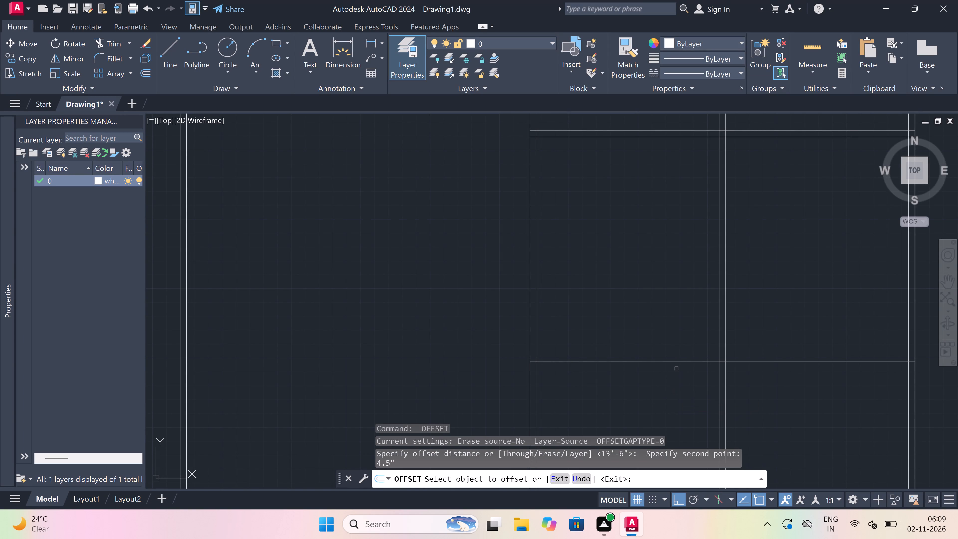
drag(677, 362, 677, 368)
click(668, 395)
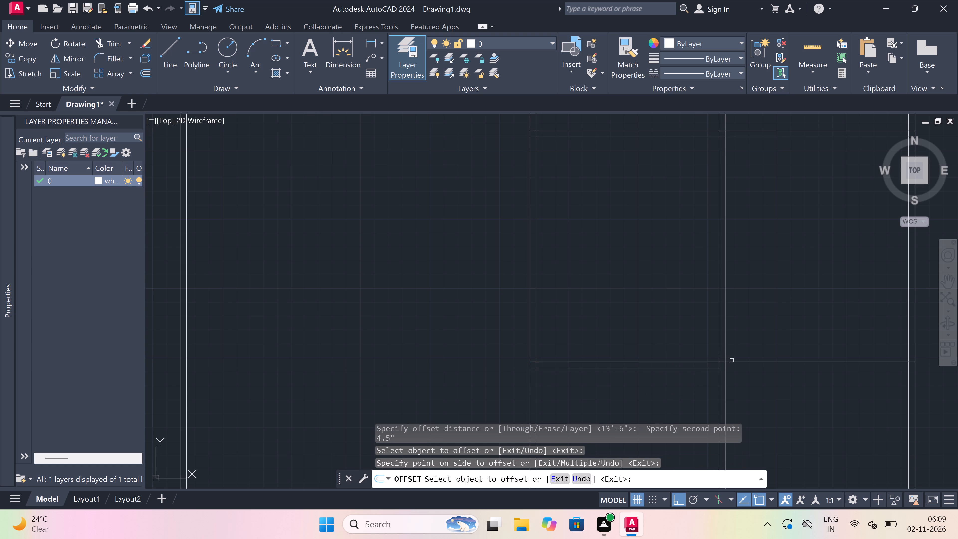
drag(732, 363, 733, 367)
click(727, 394)
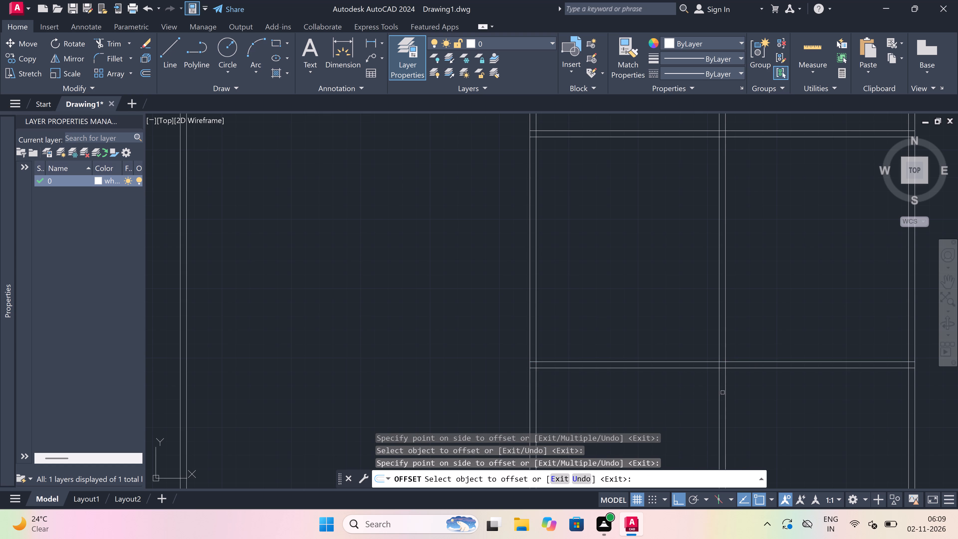
key(Escape)
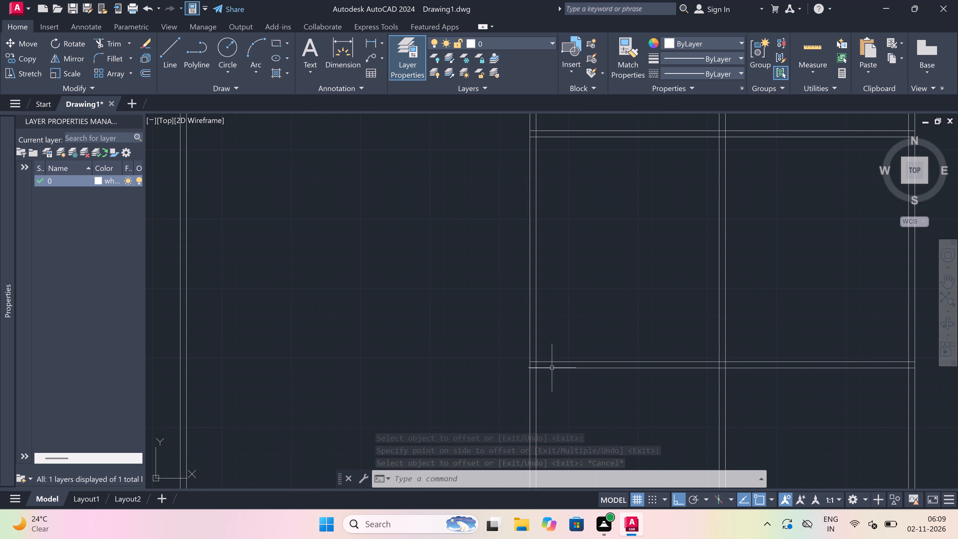
Draw a horizontal line extending the upper face of the large right room's bottom wall across the central wall to the step's outer left face.
scroll(552, 364, down, 1)
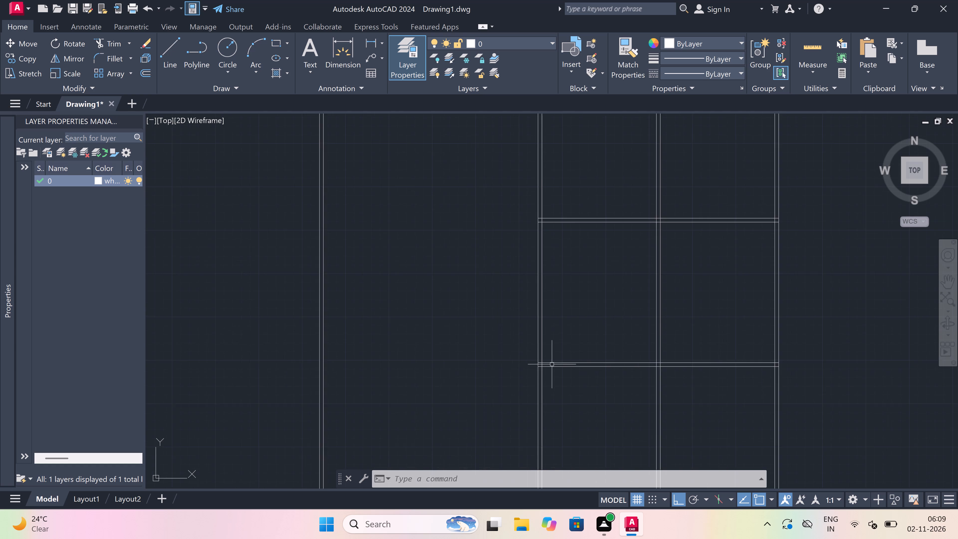
scroll(552, 364, down, 1)
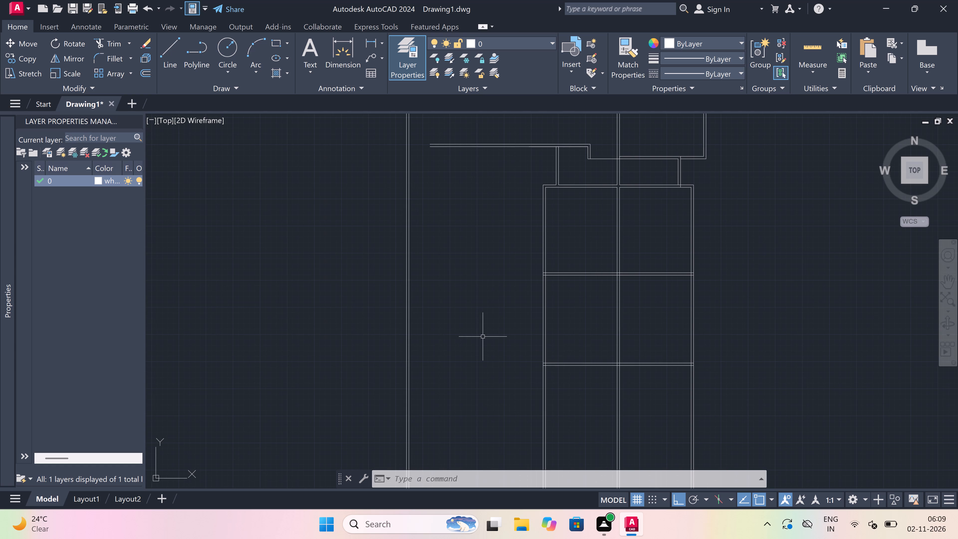
scroll(483, 337, down, 2)
scroll(490, 298, up, 1)
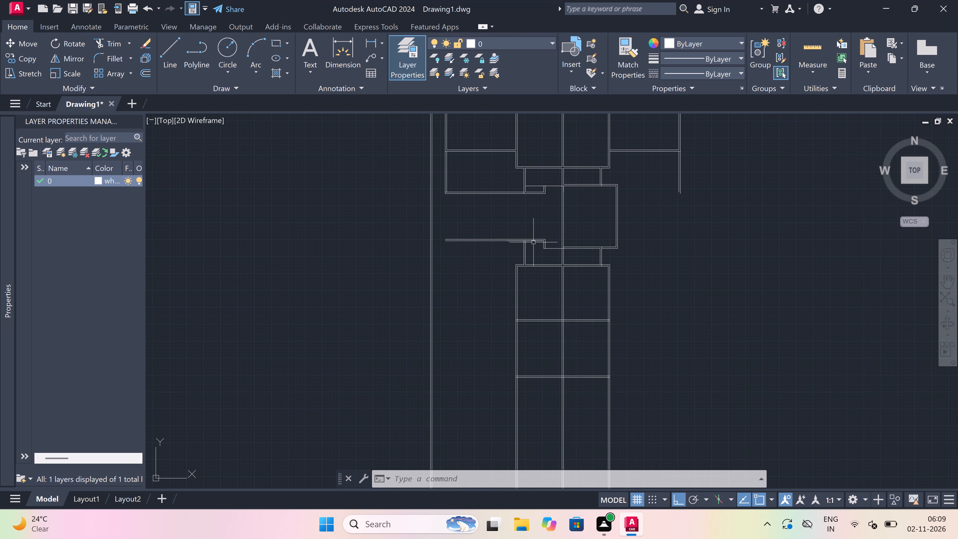
scroll(533, 242, up, 3)
scroll(533, 242, down, 2)
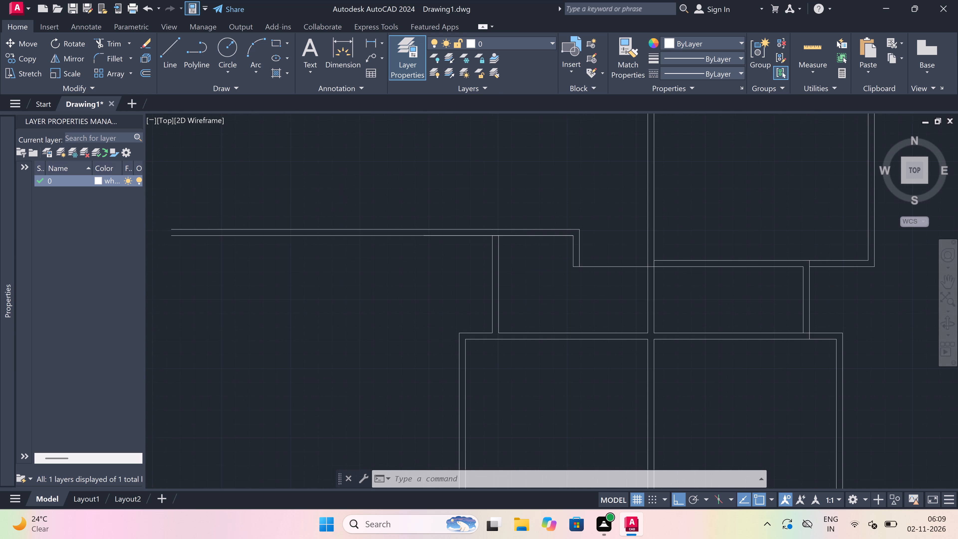
scroll(533, 242, down, 1)
scroll(533, 242, up, 1)
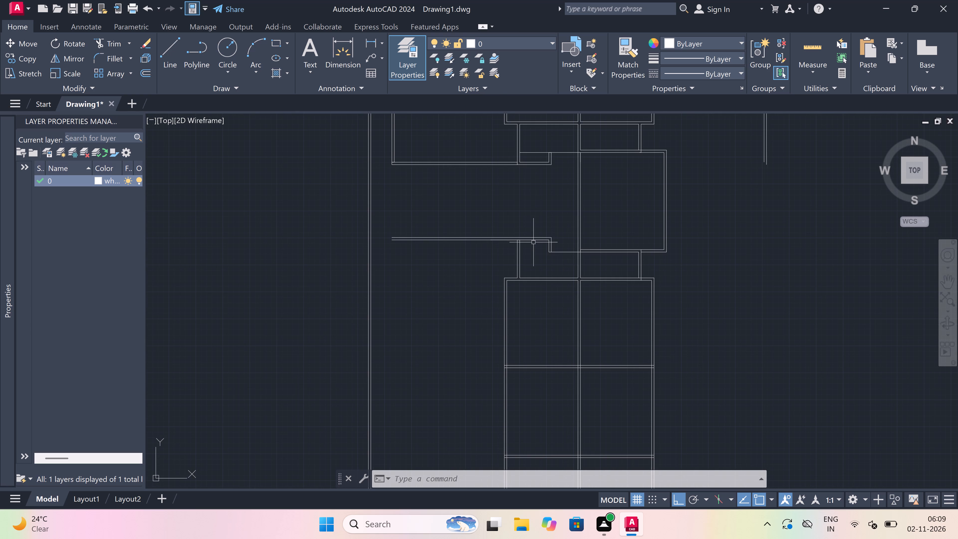
scroll(533, 242, up, 2)
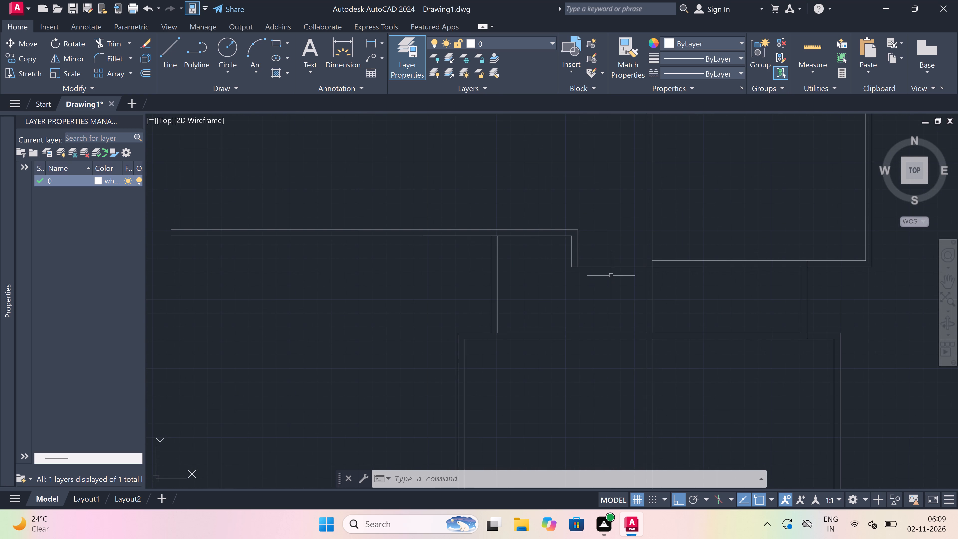
key(l)
key(space)
scroll(642, 259, up, 2)
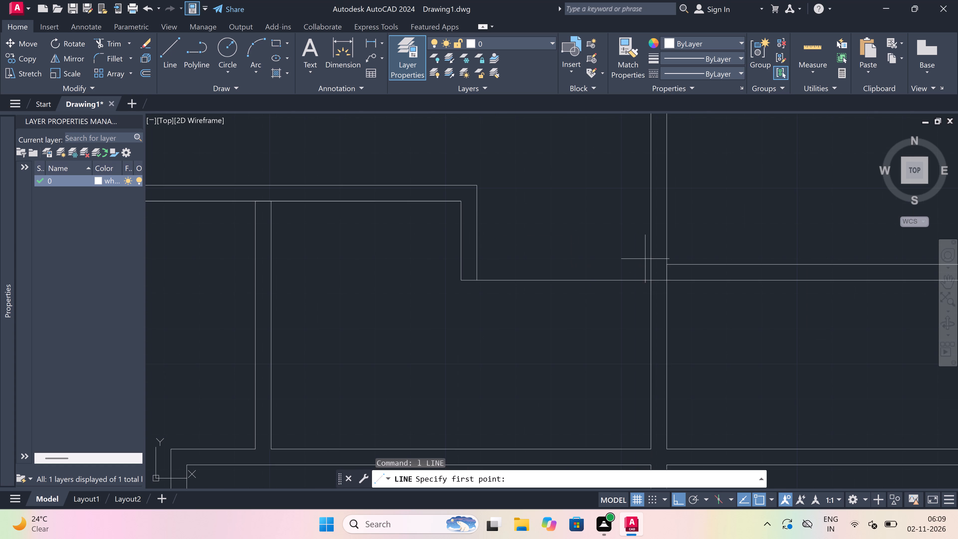
click(669, 264)
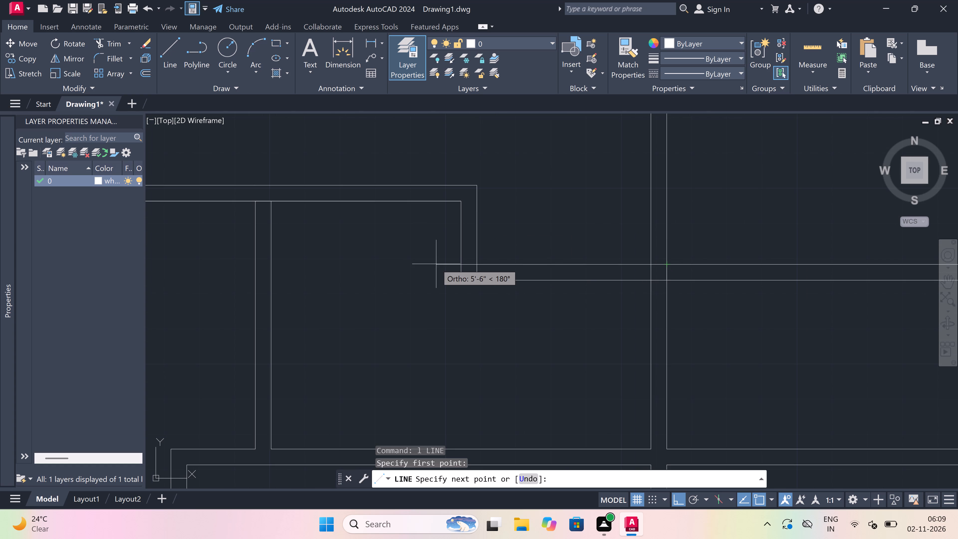
click(462, 265)
key(Escape)
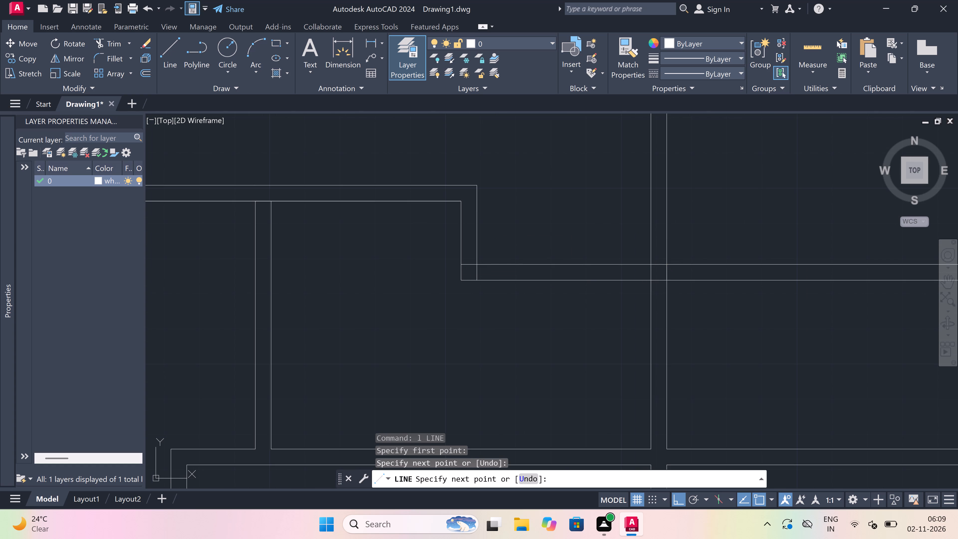
Trim the step's vertical stubs below the new line and the old lower line from the step through the central wall.
text(tr)
key(space)
drag(431, 275, 447, 275)
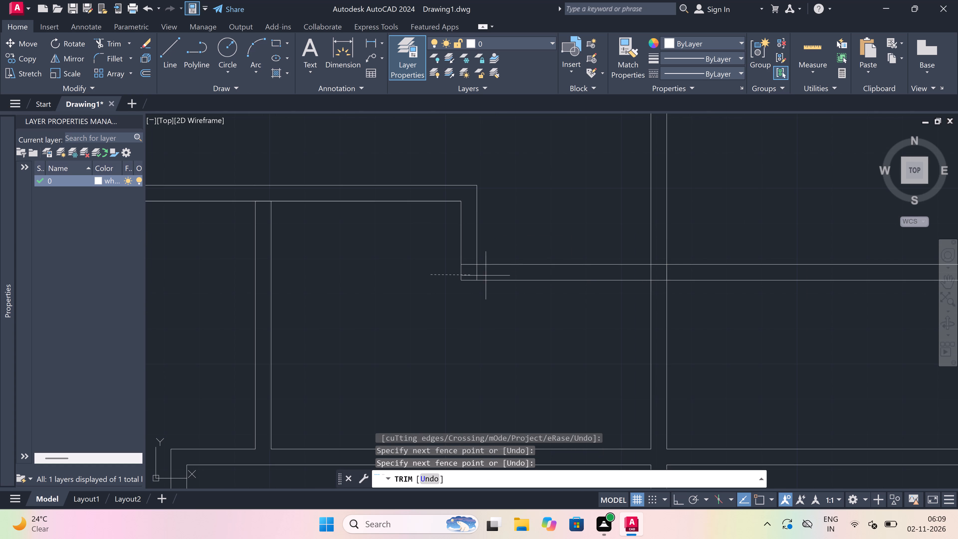
double_click(508, 277)
drag(500, 322, 503, 317)
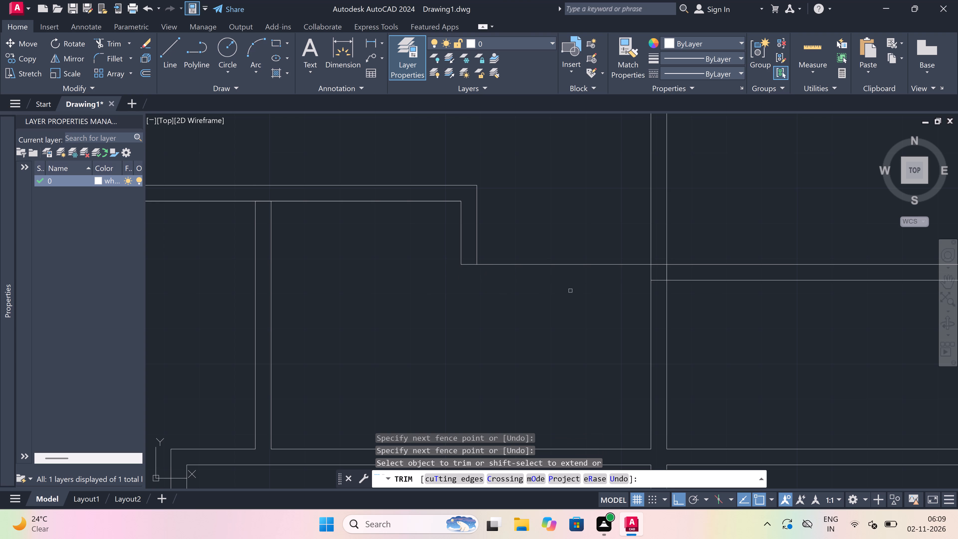
scroll(655, 278, up, 2)
click(655, 276)
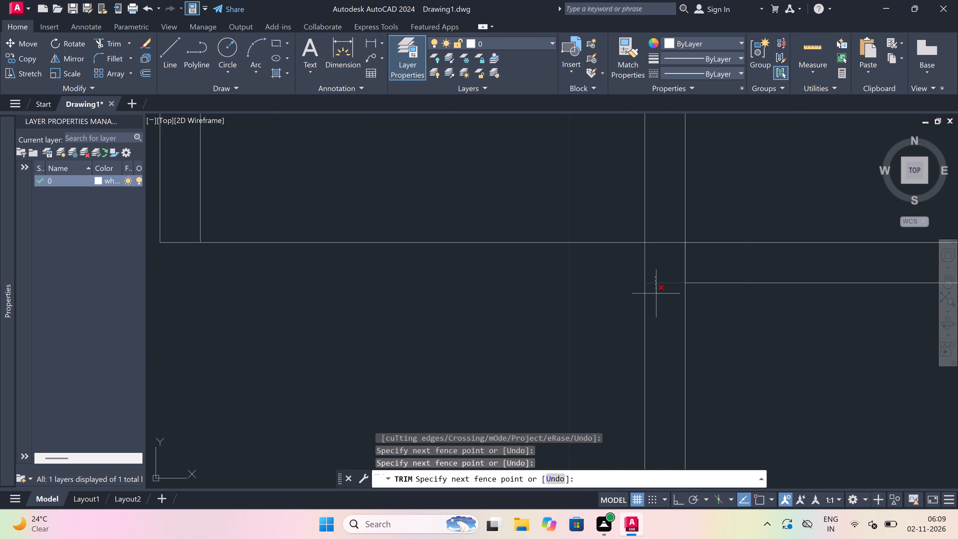
click(656, 293)
scroll(656, 293, down, 3)
key(Escape)
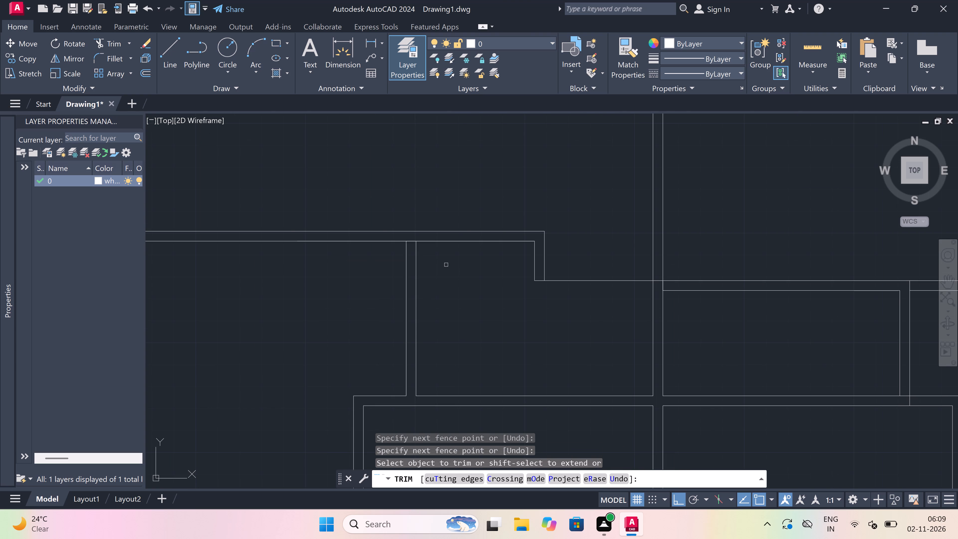
Draw a horizontal line from the step's lower left corner to the right face of the small room's left wall.
scroll(445, 264, up, 1)
key(l)
key(space)
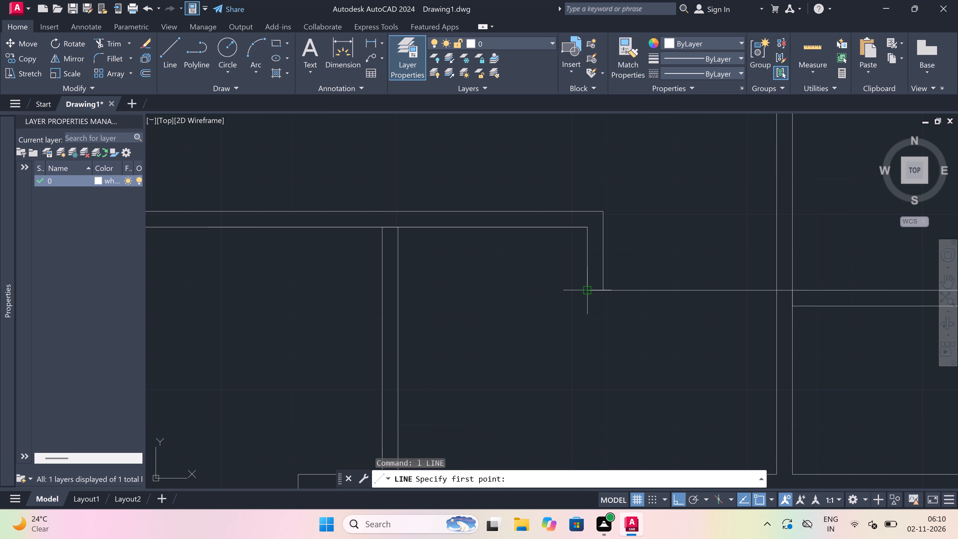
drag(584, 287, 576, 291)
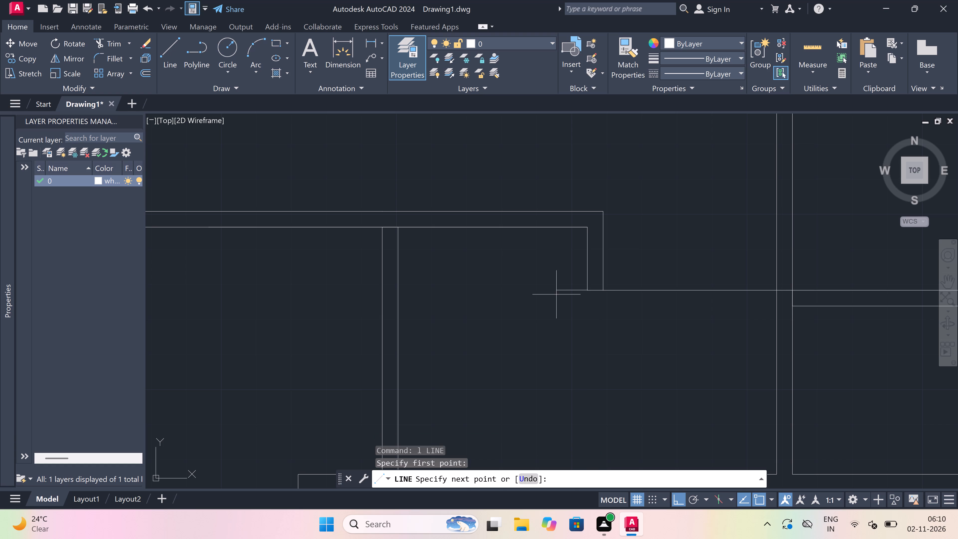
click(399, 286)
key(Escape)
Trim the overlapping horizontal segments between the two faces of the small room's left wall where it meets the wall above.
key(t)
key(r)
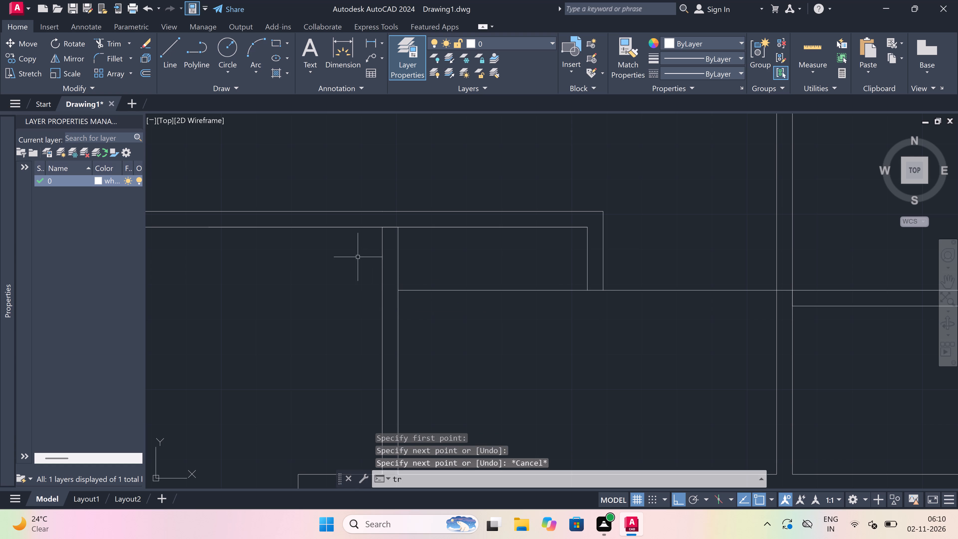
key(space)
click(390, 227)
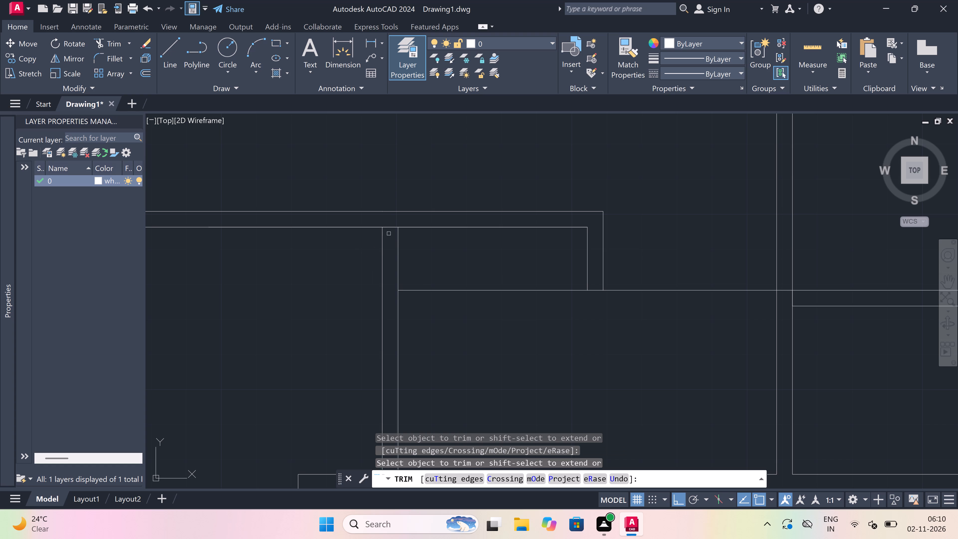
click(388, 235)
click(391, 222)
key(Escape)
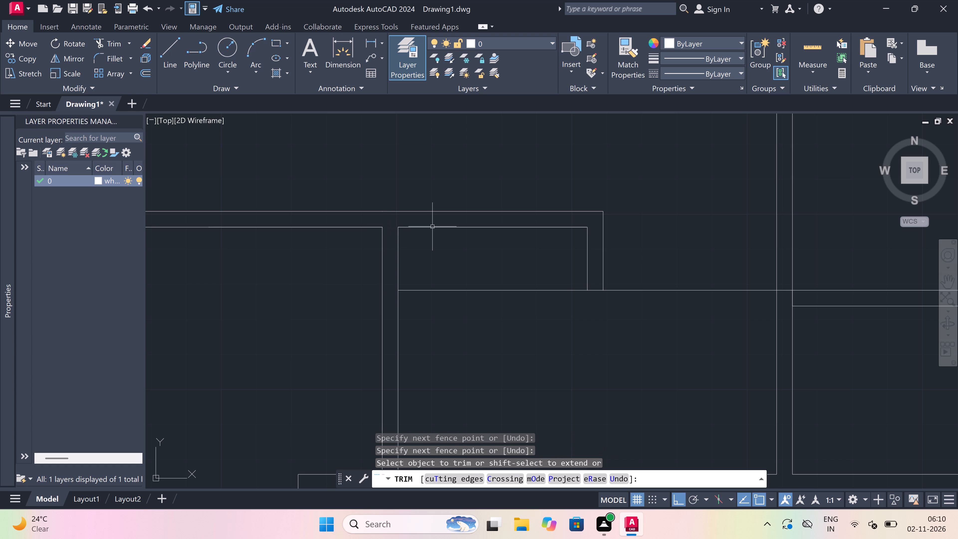
Erase the duplicate line on the lower face of the wall above the small room, between its left wall and the step.
click(434, 227)
key(Delete)
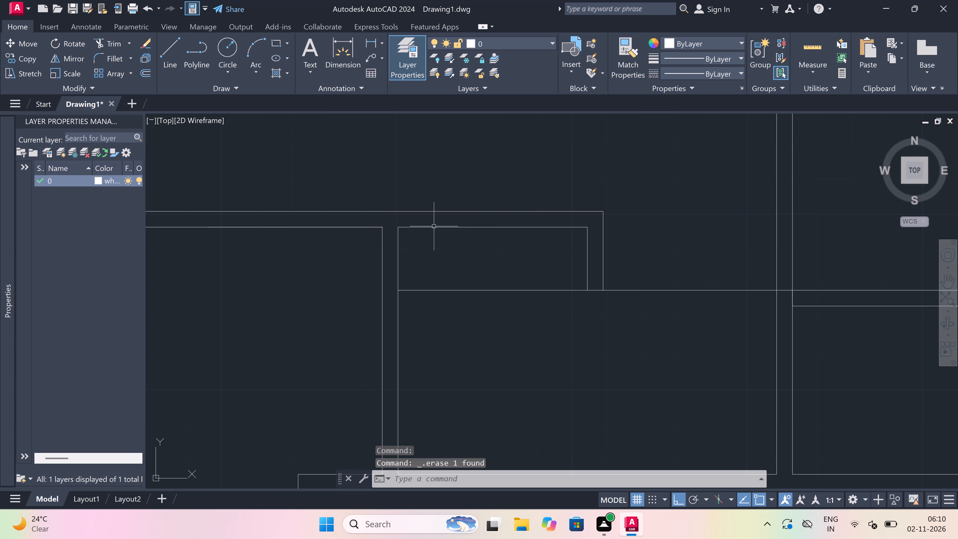
Draw a line 10' down from the left end of the lower-left wall's lower face, and across to the room column's left face.
scroll(445, 227, down, 3)
scroll(469, 248, down, 2)
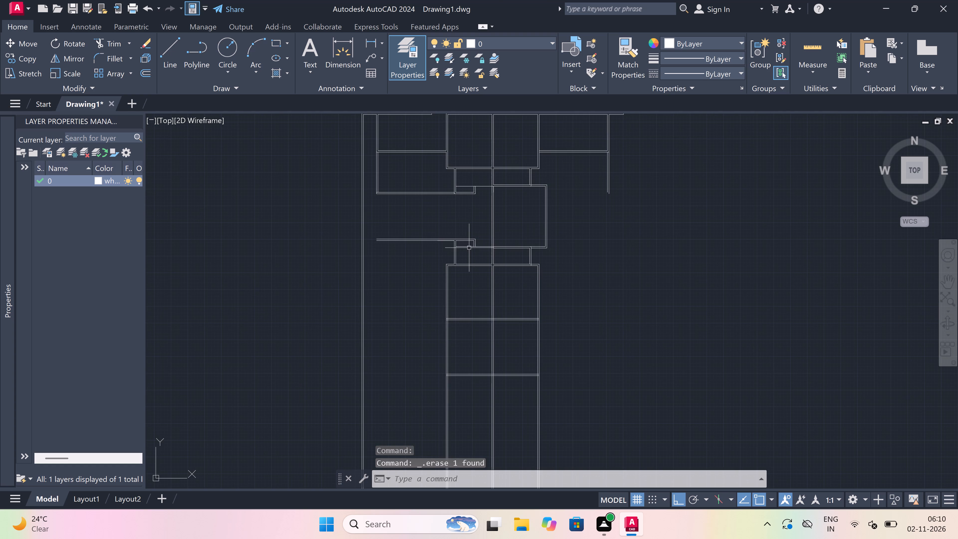
scroll(437, 234, down, 2)
scroll(434, 245, up, 3)
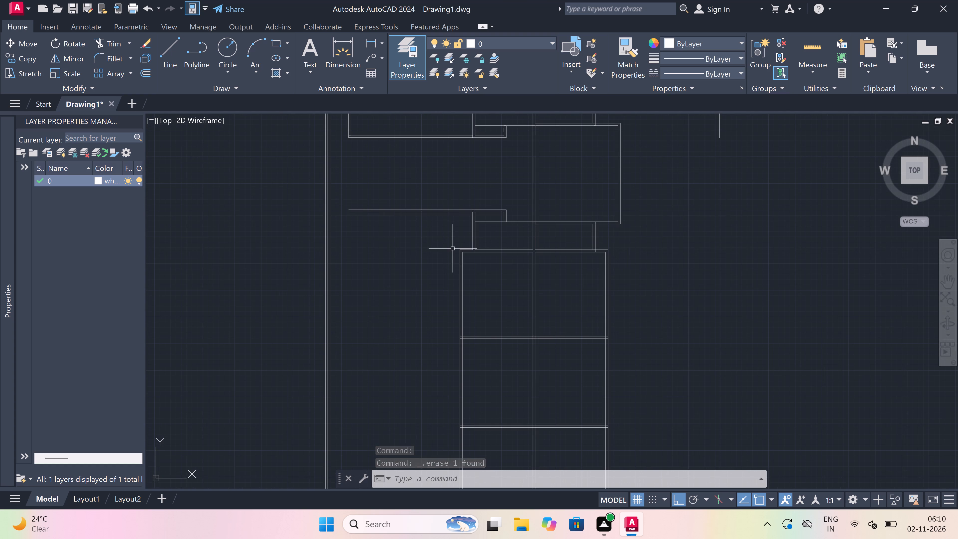
scroll(488, 267, down, 1)
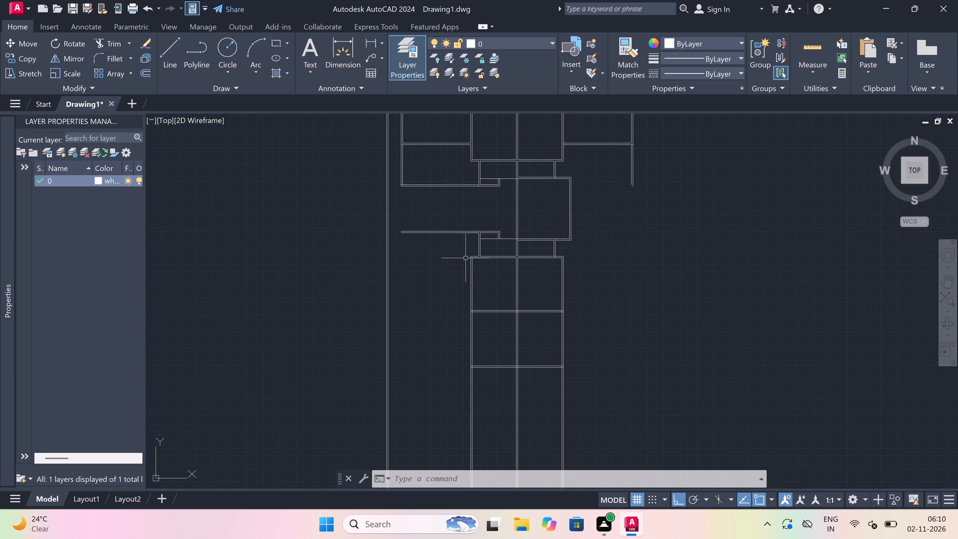
scroll(477, 231, down, 1)
scroll(403, 236, up, 1)
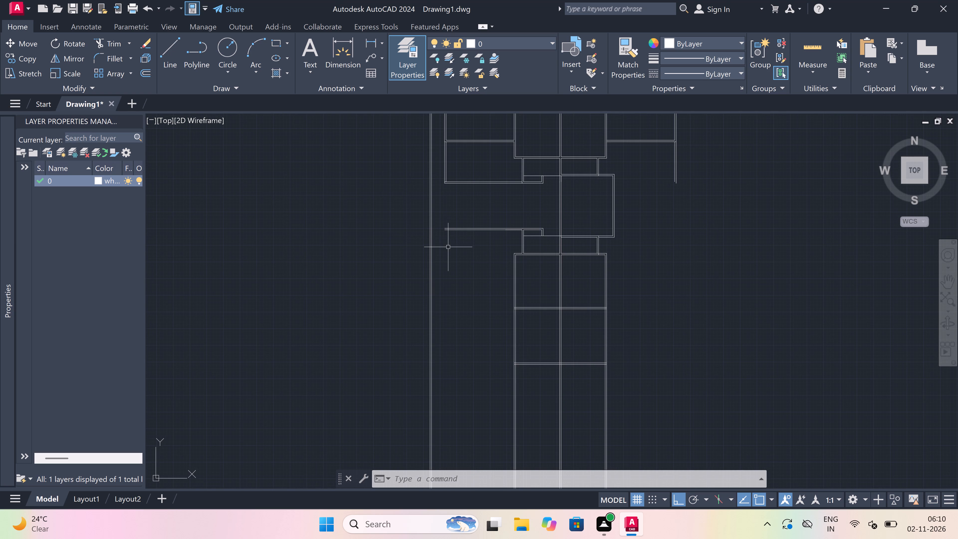
scroll(448, 247, up, 1)
key(l)
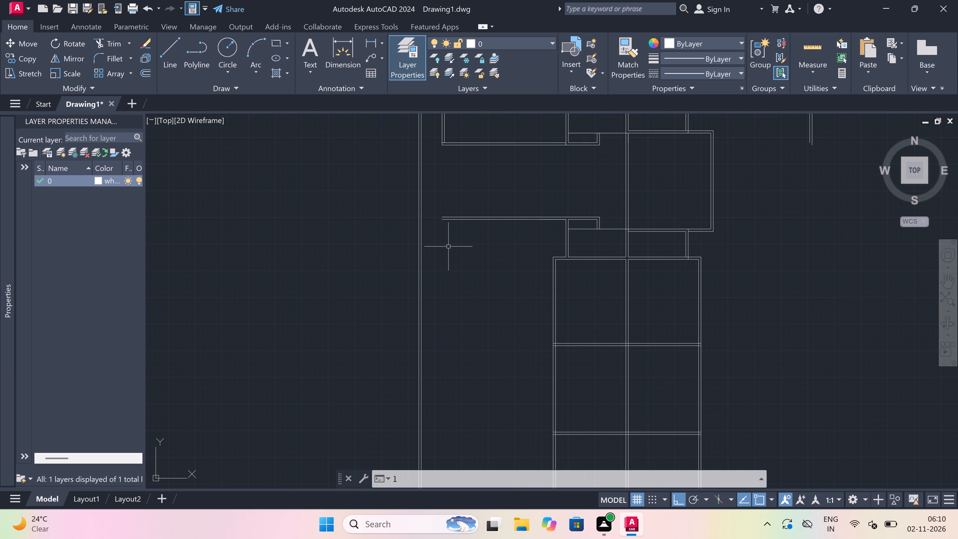
key(space)
scroll(433, 217, up, 2)
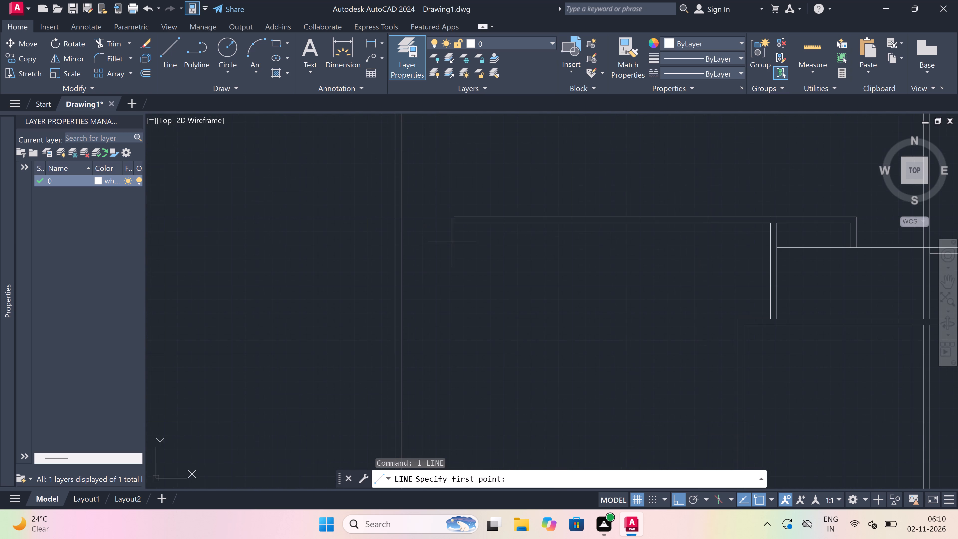
click(452, 227)
scroll(452, 227, down, 3)
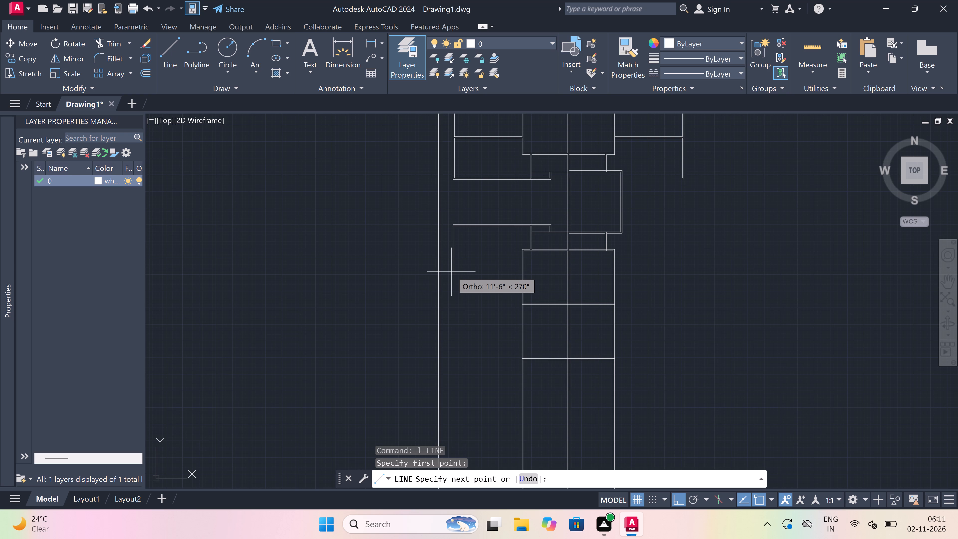
scroll(451, 265, down, 1)
scroll(448, 280, up, 1)
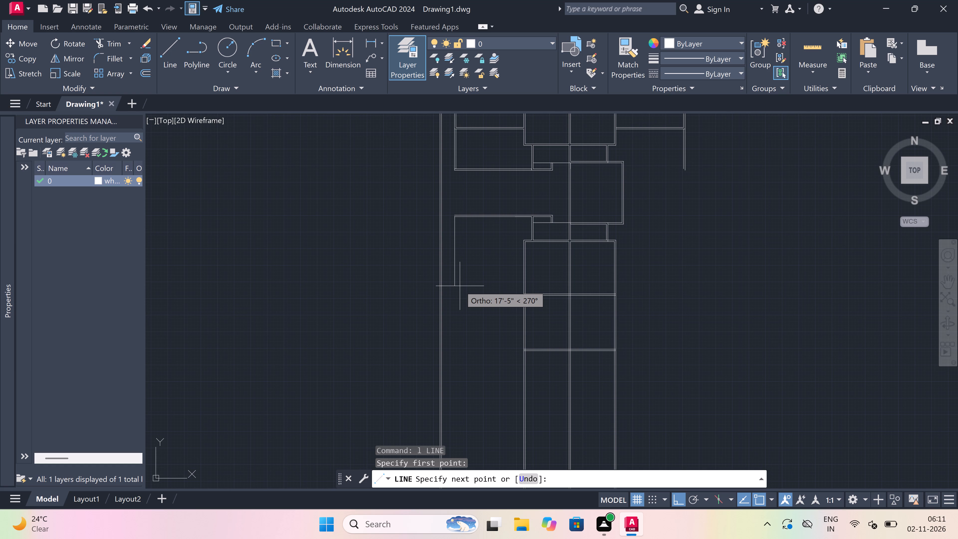
text(10')
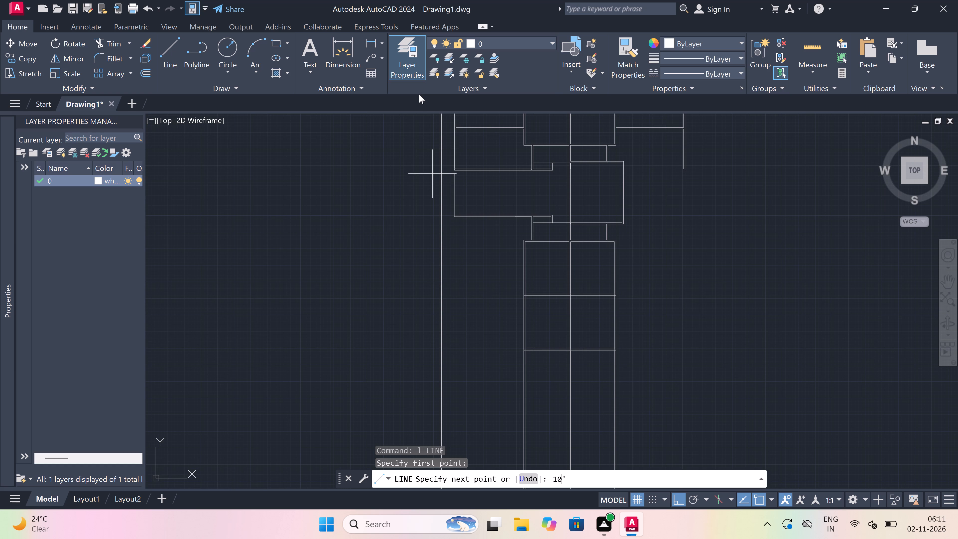
key(space)
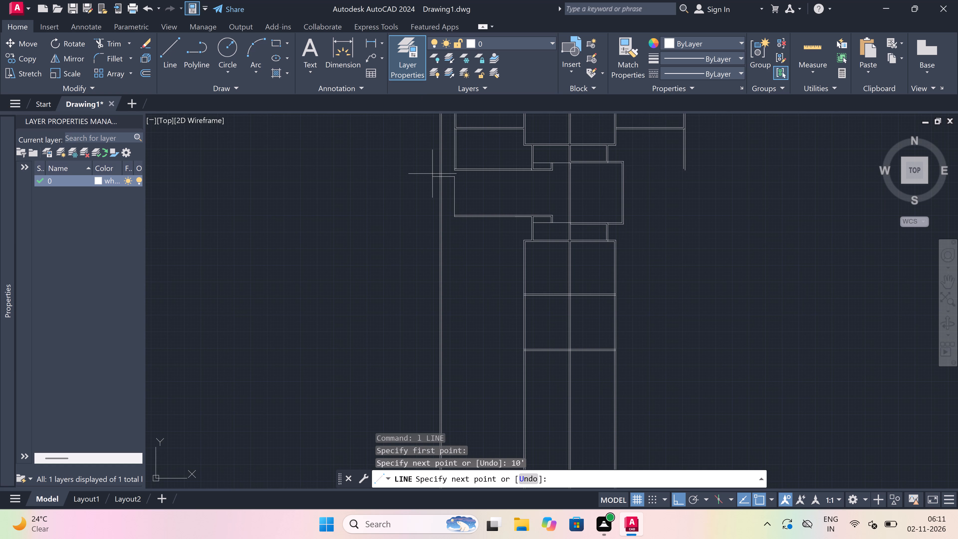
key(ctrl+z)
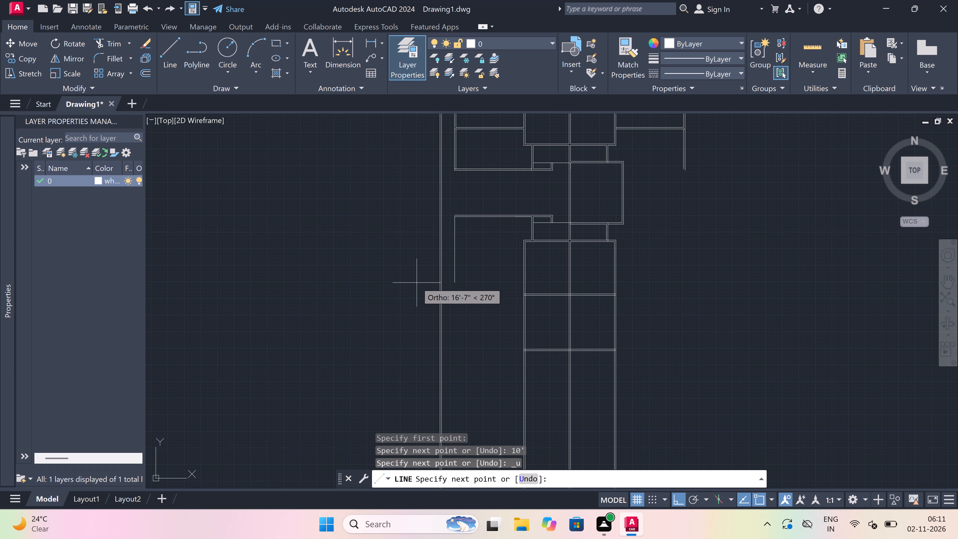
text(10')
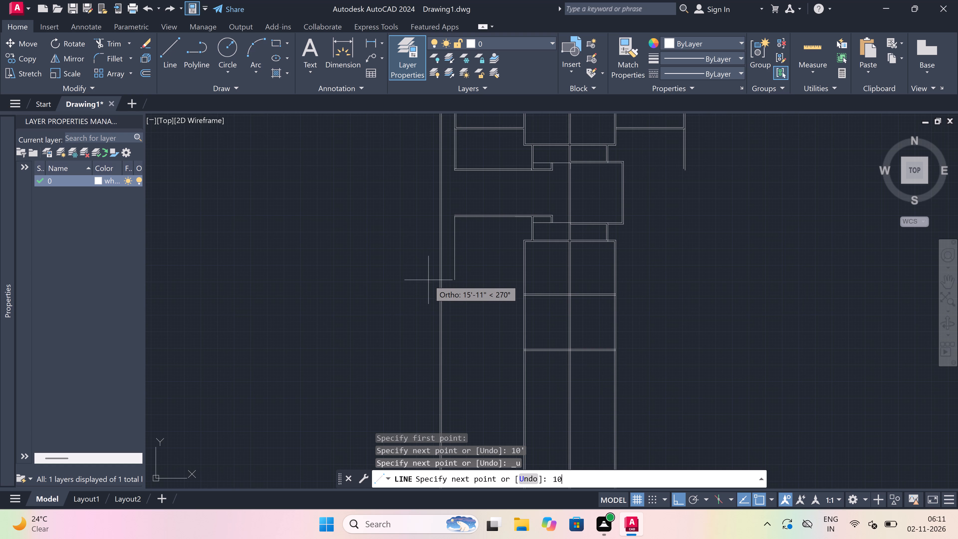
key(space)
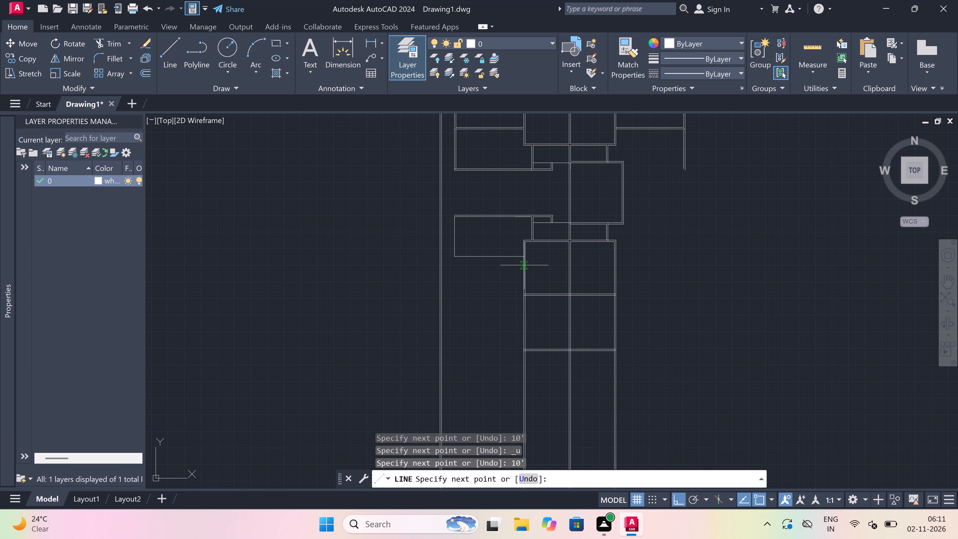
scroll(530, 262, up, 3)
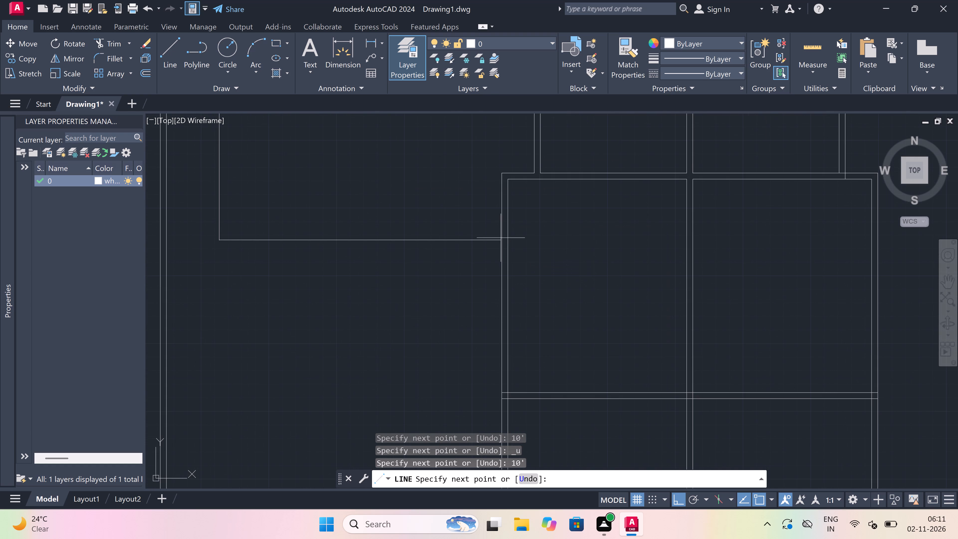
click(499, 236)
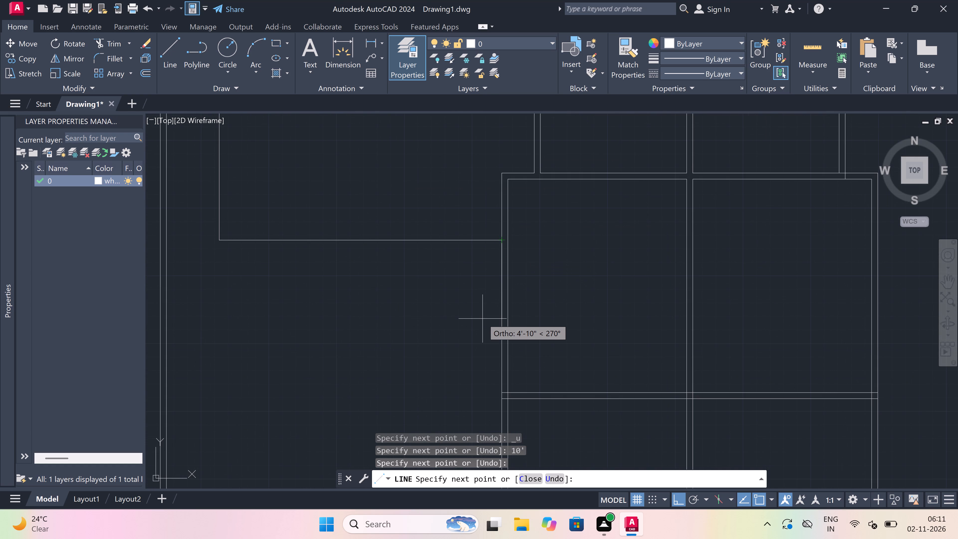
Draw the bottom wall's outer face 4.5" below the new horizontal line, extending it 4.5" past the room's lower left corner.
text(4.5")
key(space)
scroll(488, 313, down, 2)
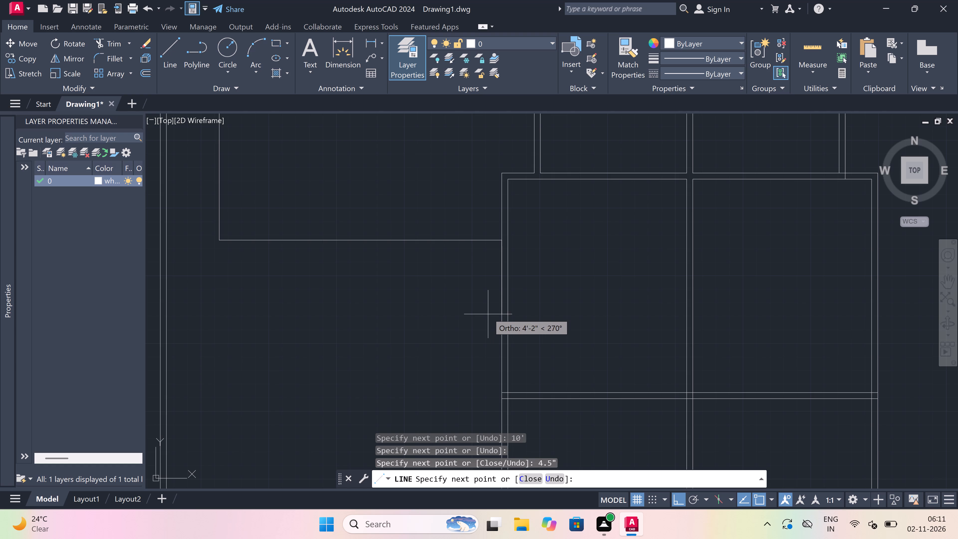
scroll(385, 292, up, 3)
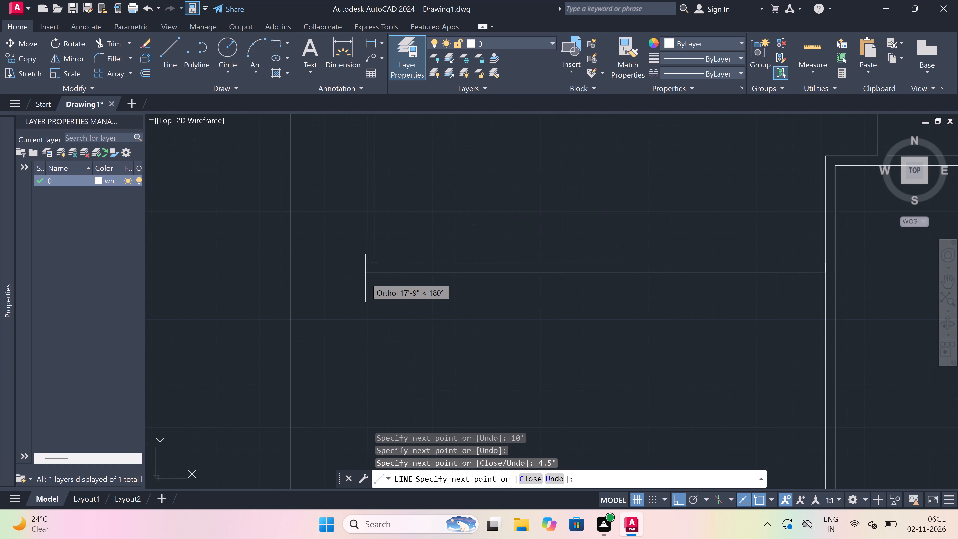
click(374, 275)
scroll(374, 275, down, 3)
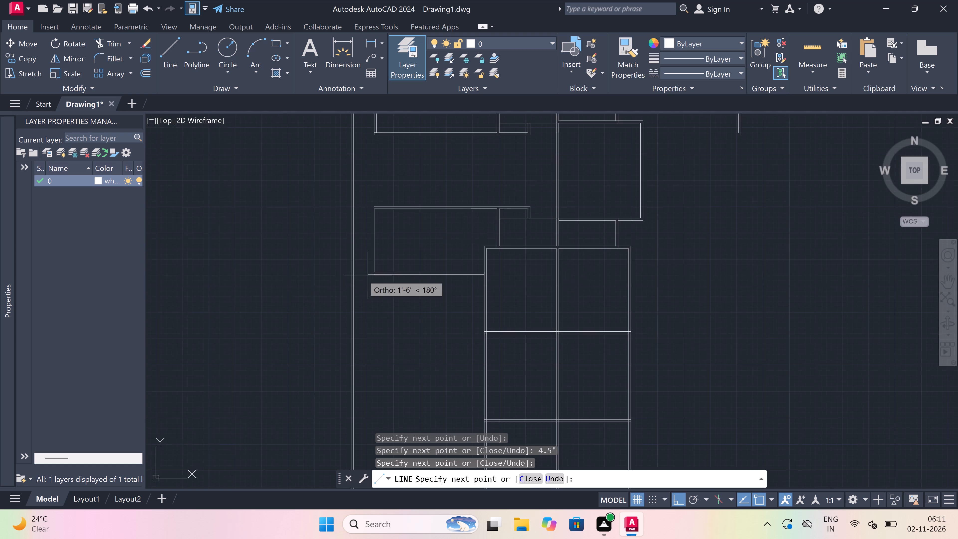
scroll(357, 272, up, 3)
text(4.5")
key(space)
scroll(360, 277, down, 2)
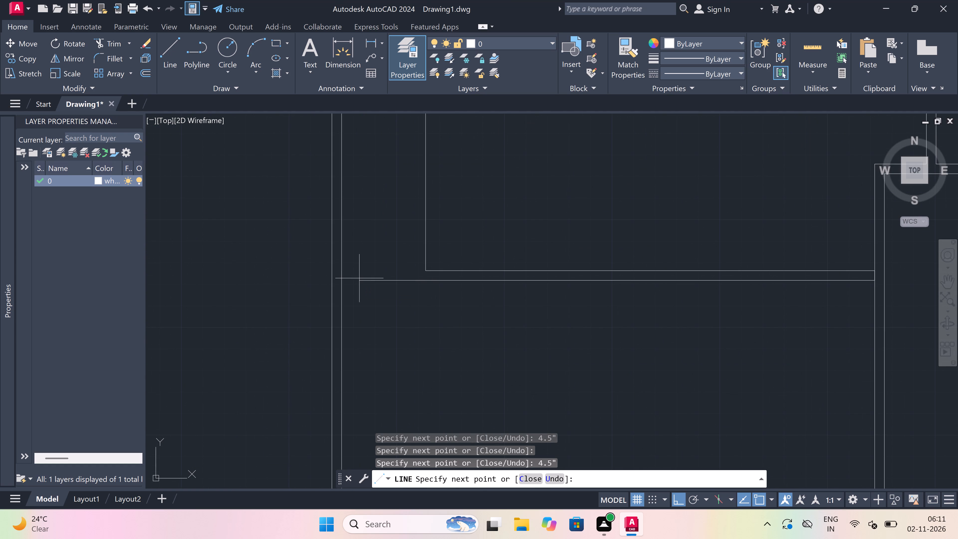
Draw the left wall's outer face up to the level of the upper wall's top line and join it to that line's left end.
scroll(360, 277, down, 2)
scroll(368, 220, up, 6)
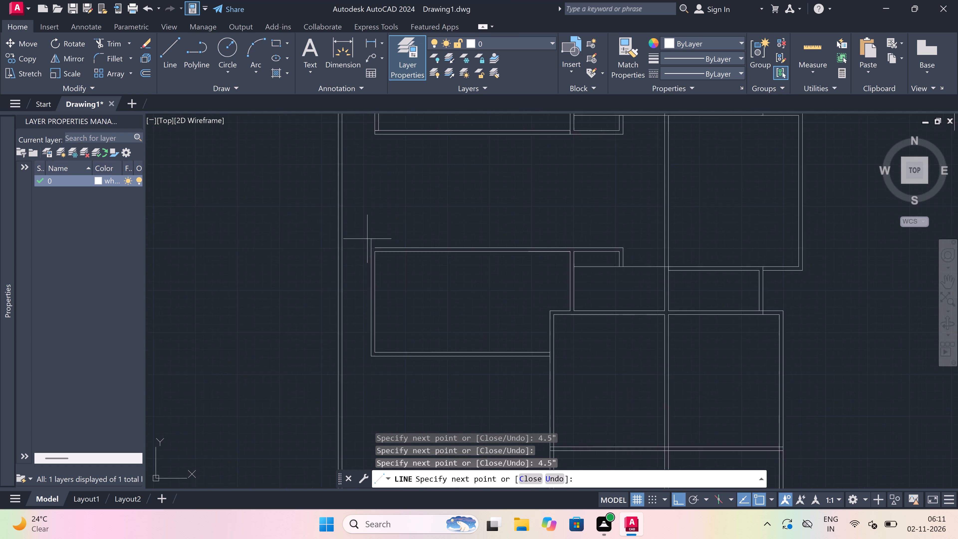
scroll(379, 281, up, 2)
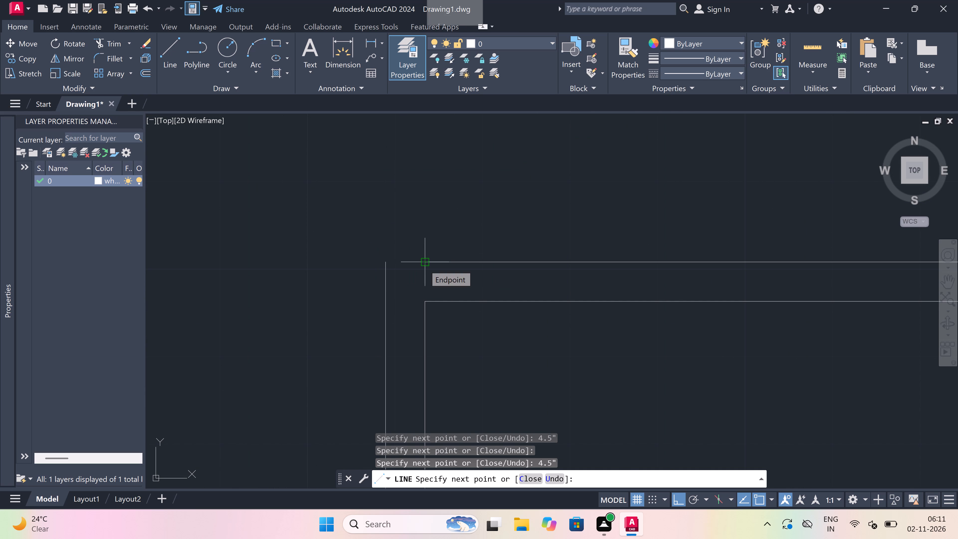
click(457, 4)
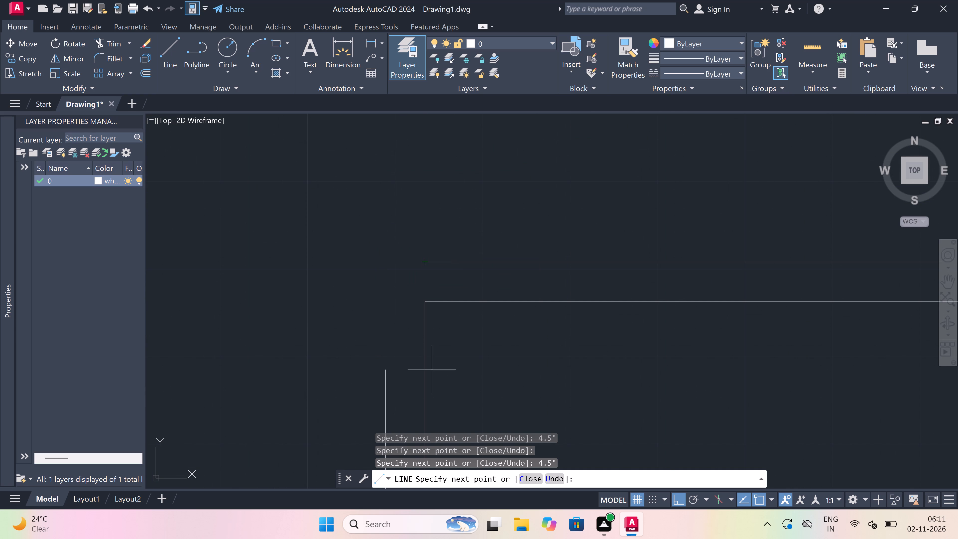
drag(384, 261, 386, 262)
drag(386, 262, 402, 268)
click(424, 263)
key(Escape)
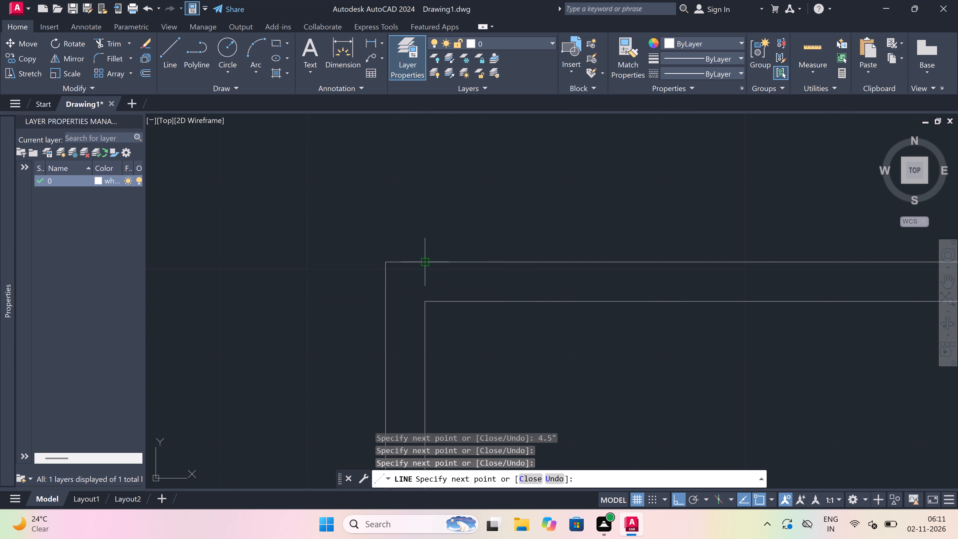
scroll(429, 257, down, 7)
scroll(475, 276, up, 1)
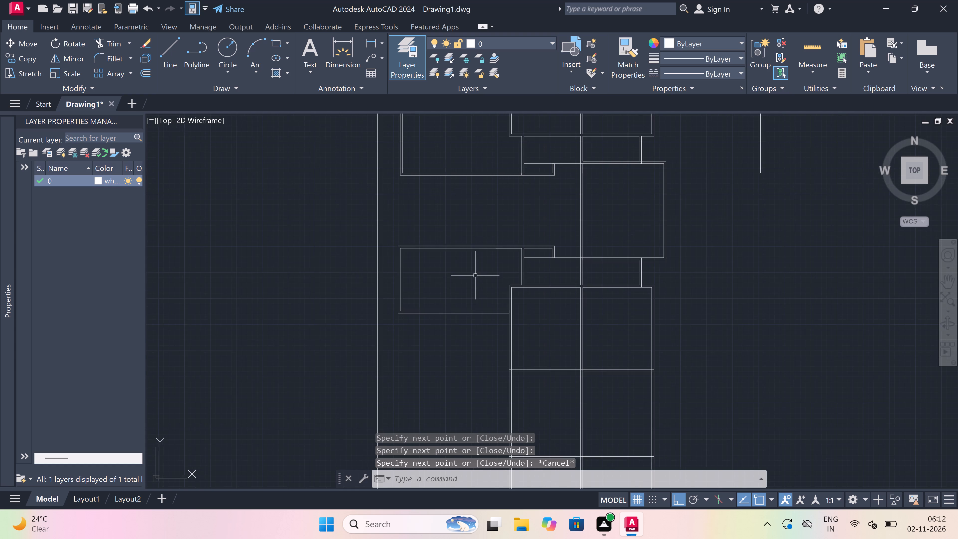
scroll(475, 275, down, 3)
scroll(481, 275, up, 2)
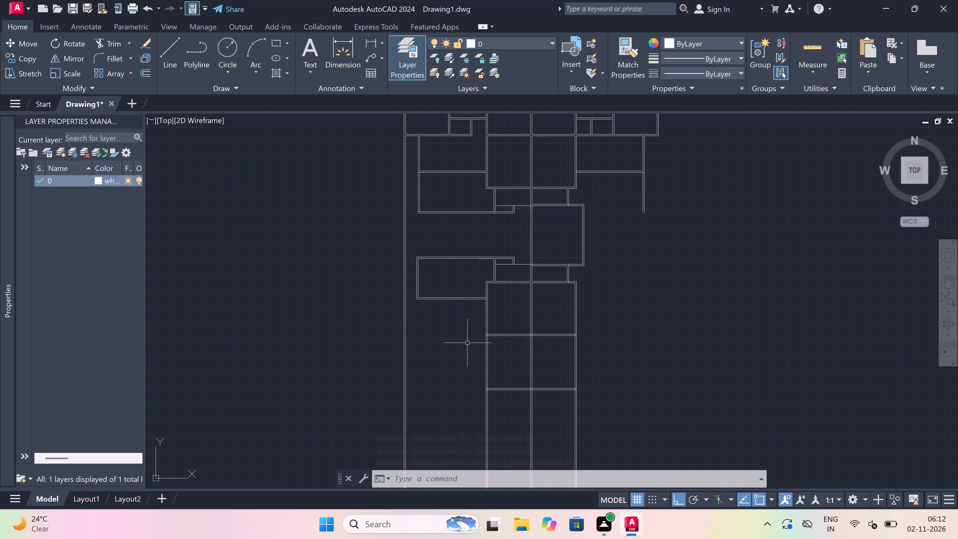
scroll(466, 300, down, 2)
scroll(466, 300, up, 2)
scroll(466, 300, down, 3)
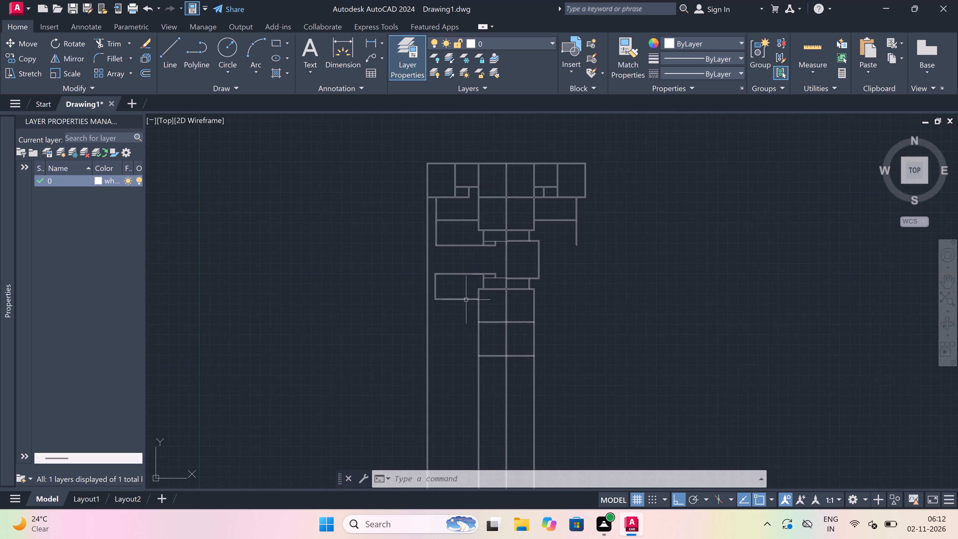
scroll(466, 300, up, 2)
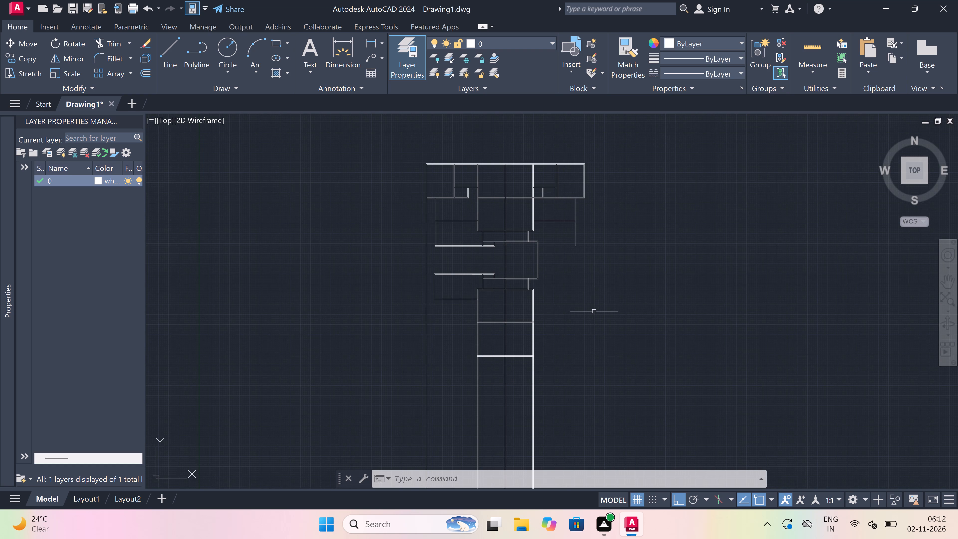
Draw a 16' horizontal line rightward from the room column's right face, level with the left room's bottom wall inner face.
text(l)
key(space)
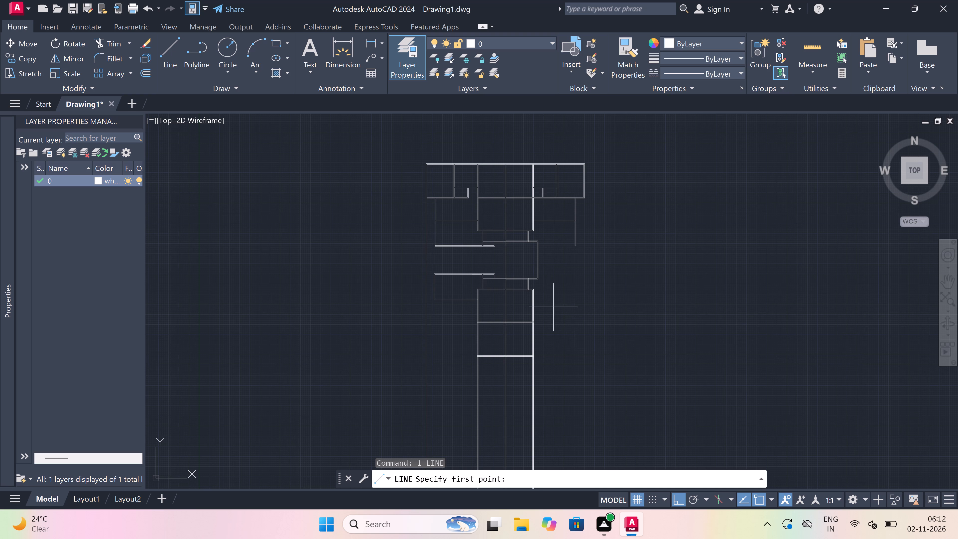
scroll(533, 275, up, 2)
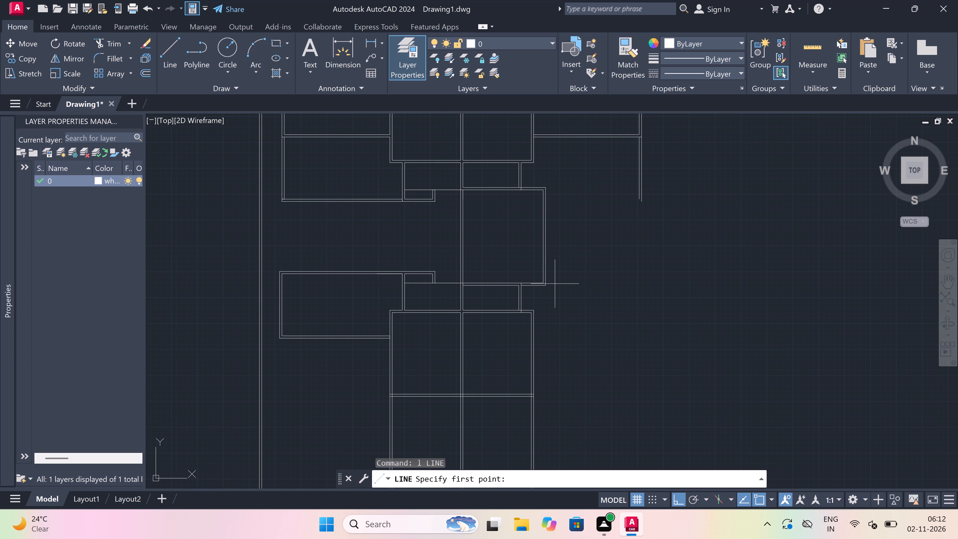
scroll(454, 328, up, 1)
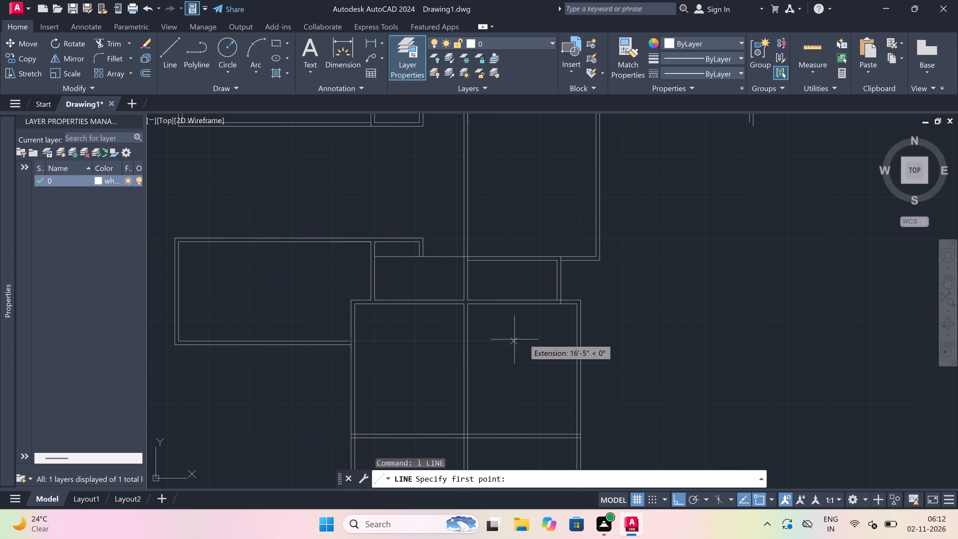
click(581, 337)
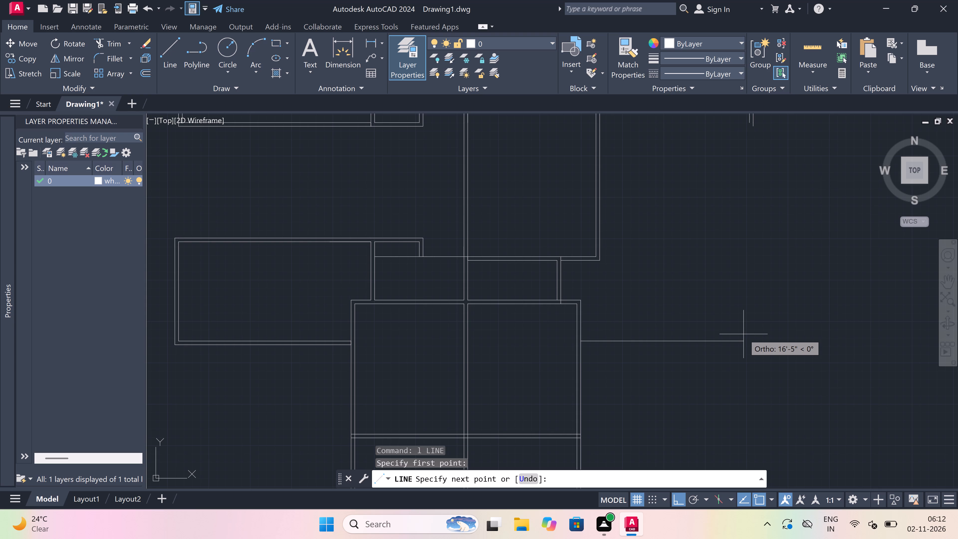
scroll(743, 334, down, 2)
scroll(743, 334, up, 1)
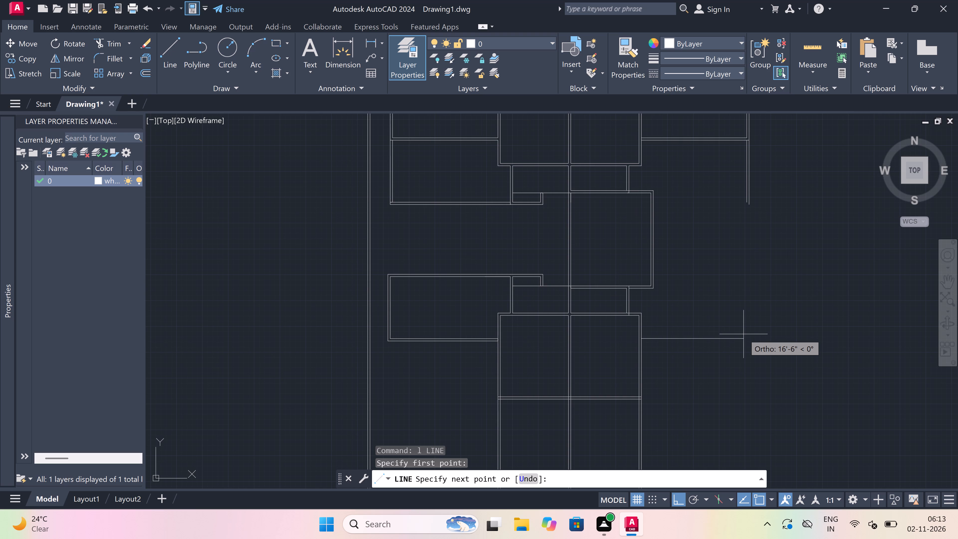
key(1)
key(6)
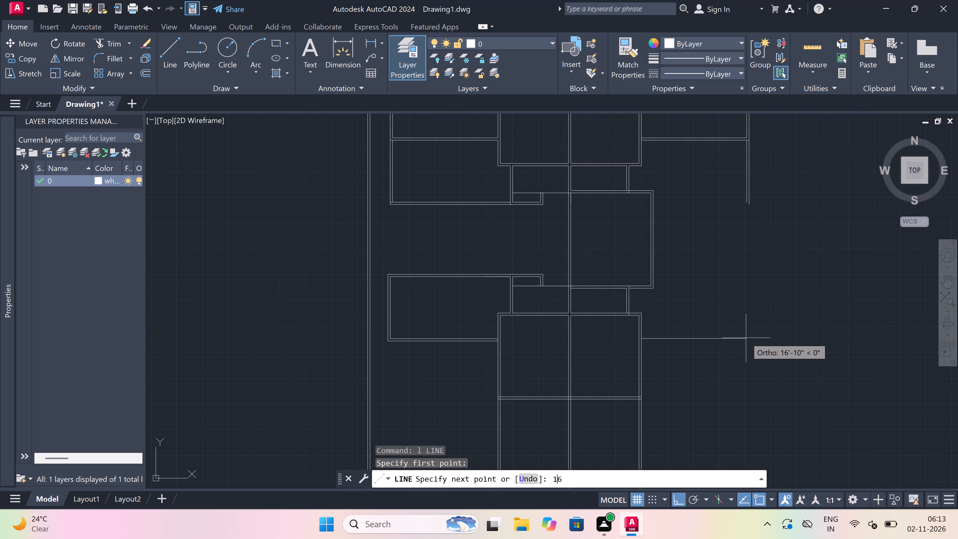
text(')
key(space)
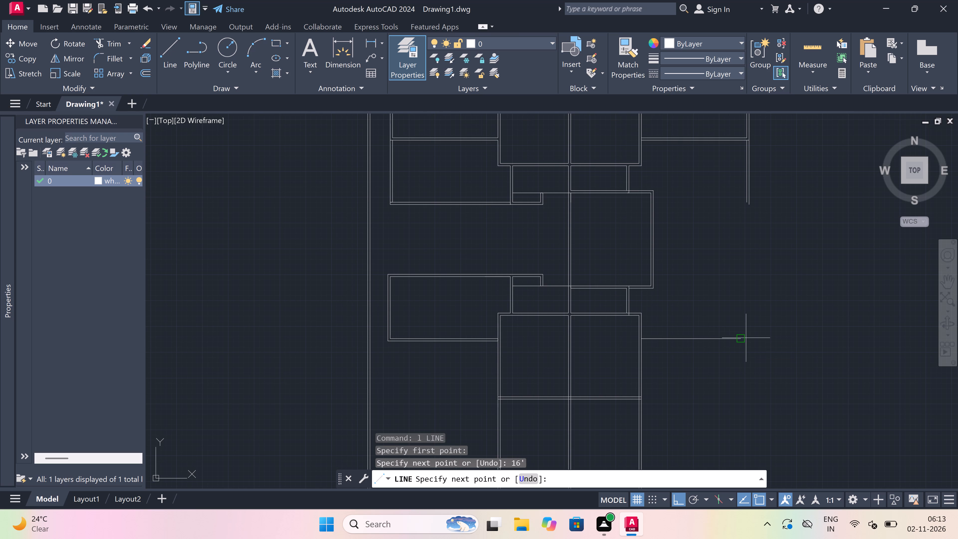
Continue the new horizontal line another 1' to the right.
scroll(747, 336, down, 4)
scroll(751, 302, up, 4)
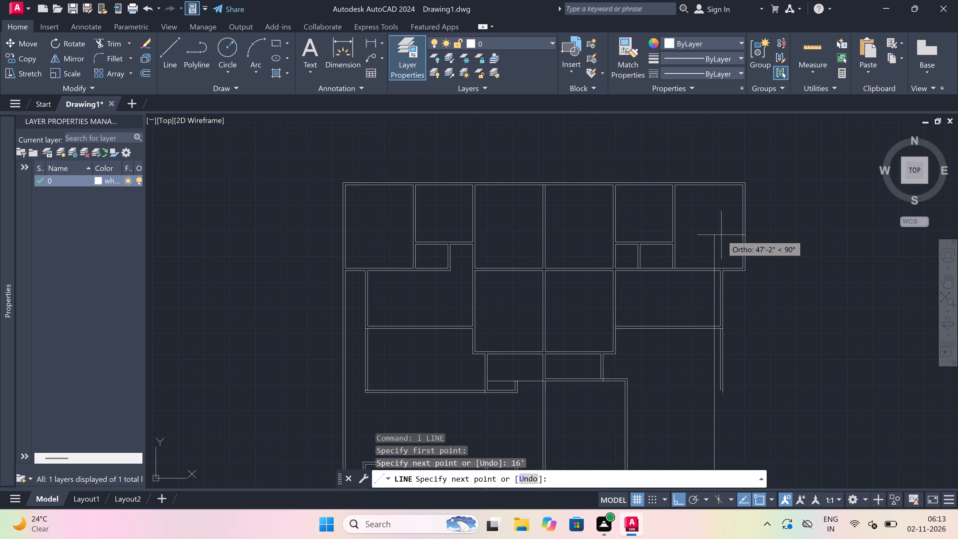
scroll(721, 235, down, 2)
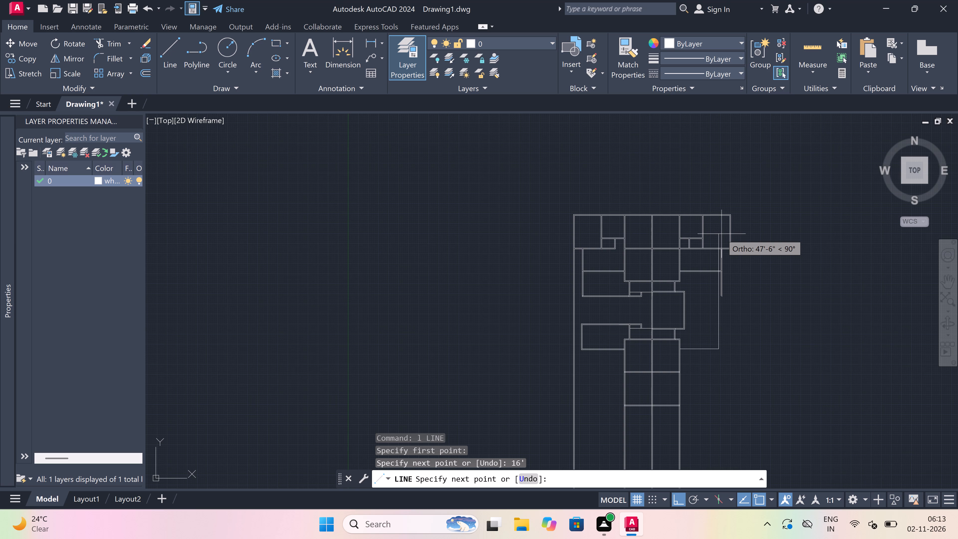
scroll(721, 234, down, 1)
scroll(737, 262, up, 3)
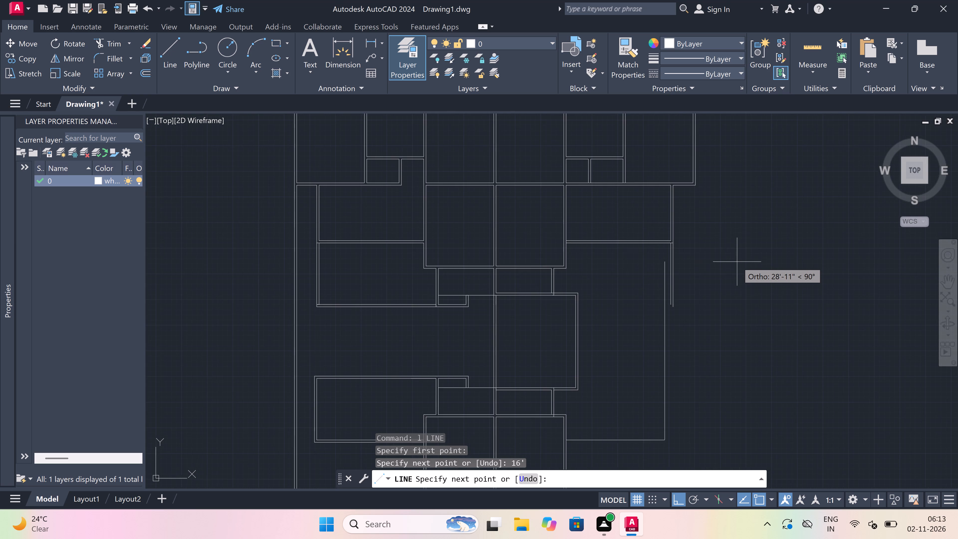
scroll(737, 262, down, 1)
scroll(742, 402, up, 3)
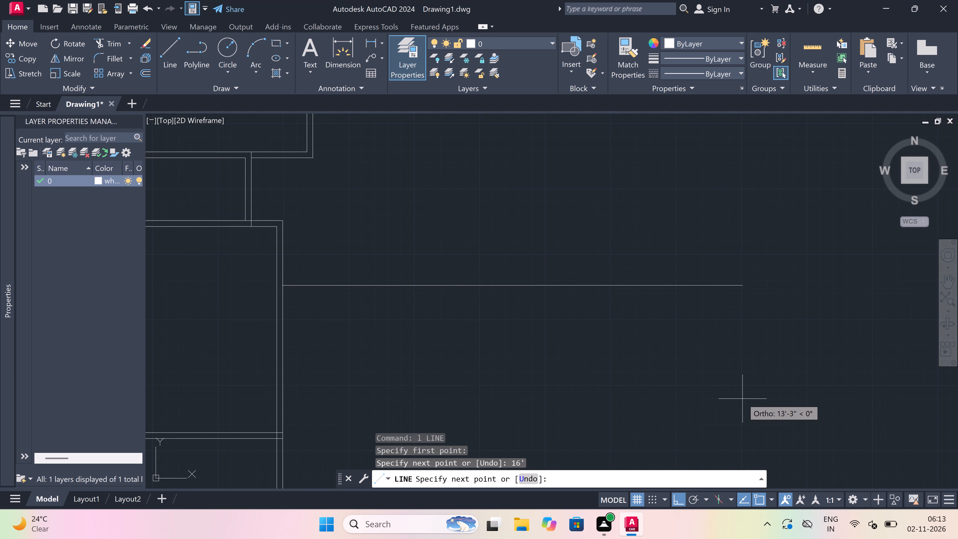
key(1)
text(')
key(space)
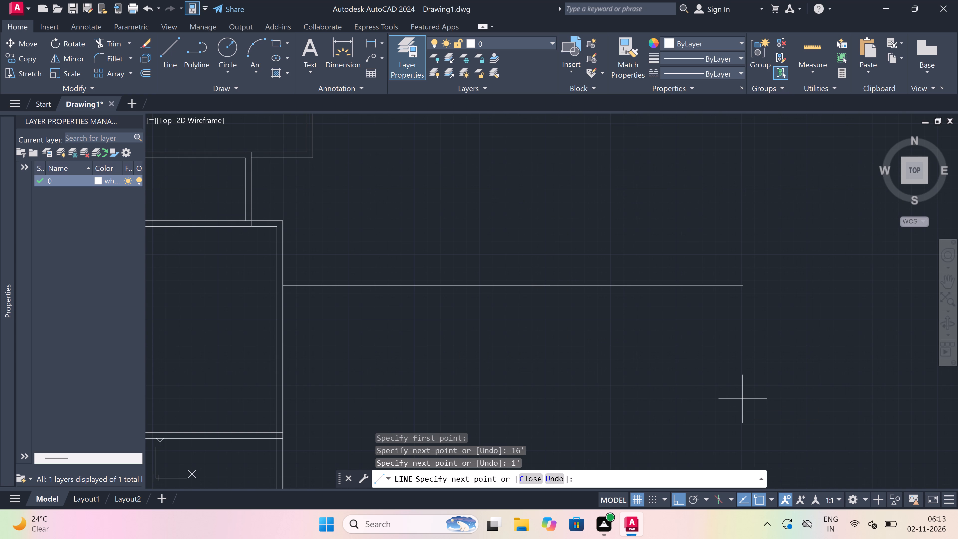
Draw the right wall's inner face straight up to the lower end of the upper right wall's inner line.
scroll(742, 398, down, 5)
scroll(742, 369, up, 4)
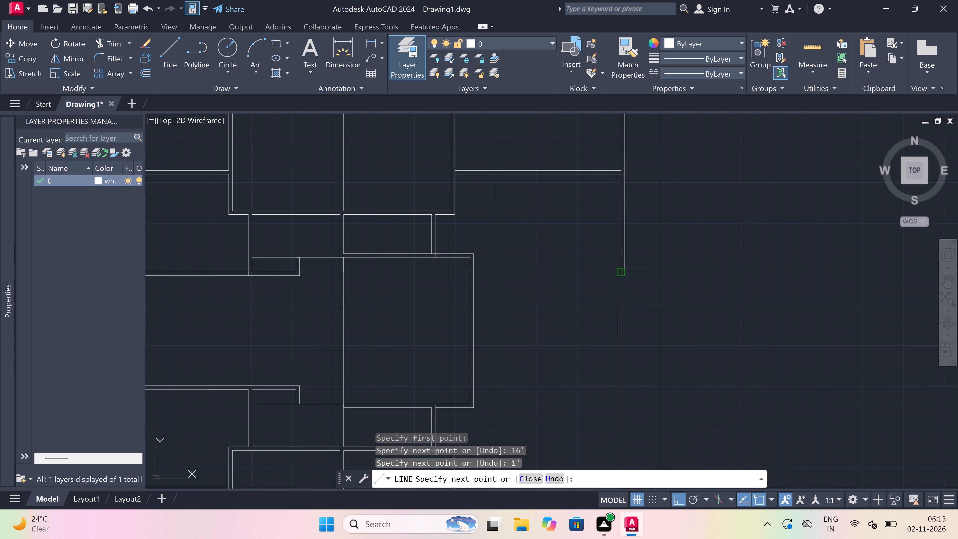
click(618, 272)
scroll(618, 272, down, 2)
scroll(618, 272, up, 1)
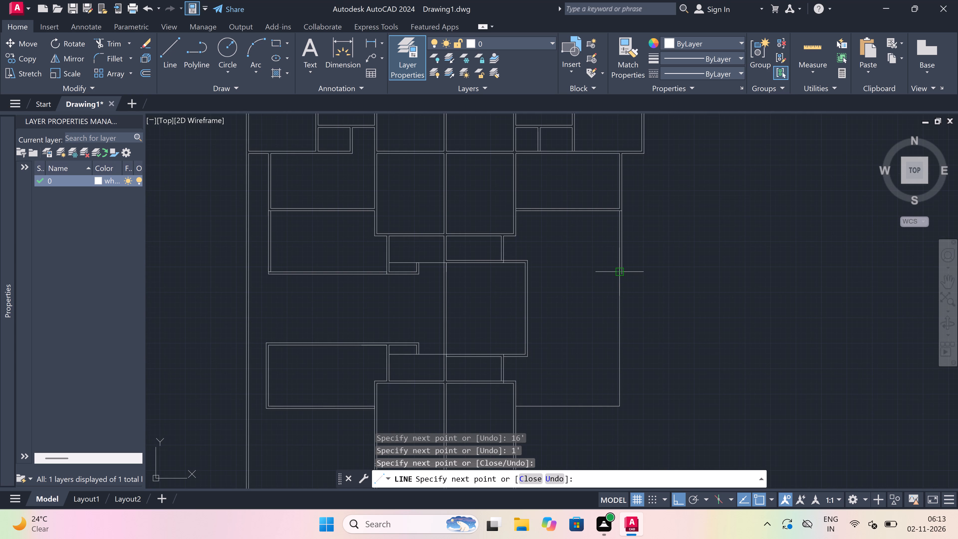
key(space)
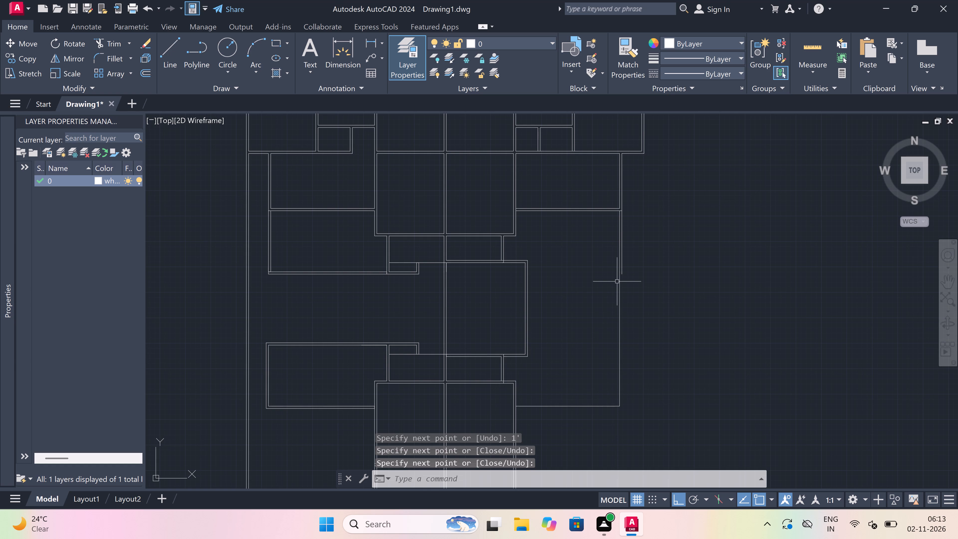
Draw the bottom wall's outer face 4.5" below the new horizontal line, extending it 4.5" past the right room's lower right corner.
key(space)
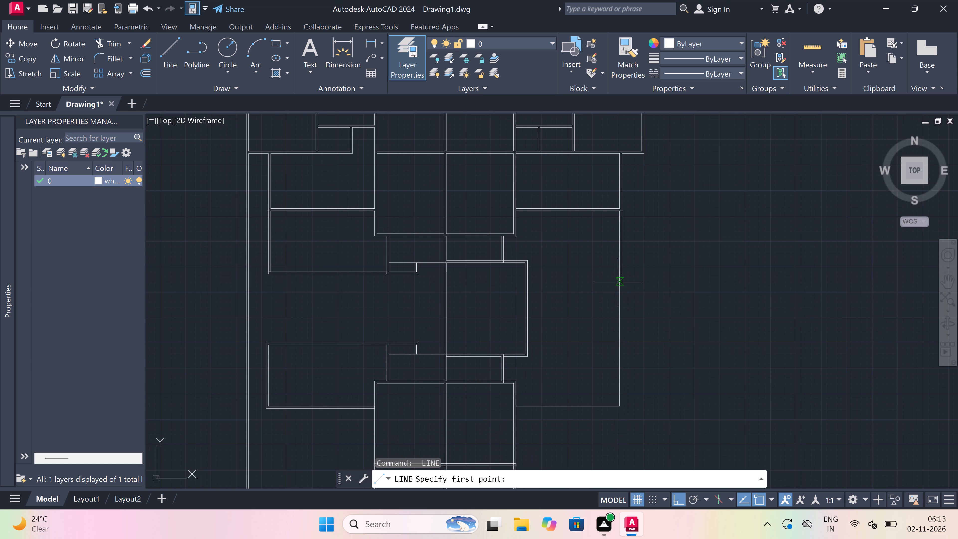
scroll(485, 366, up, 1)
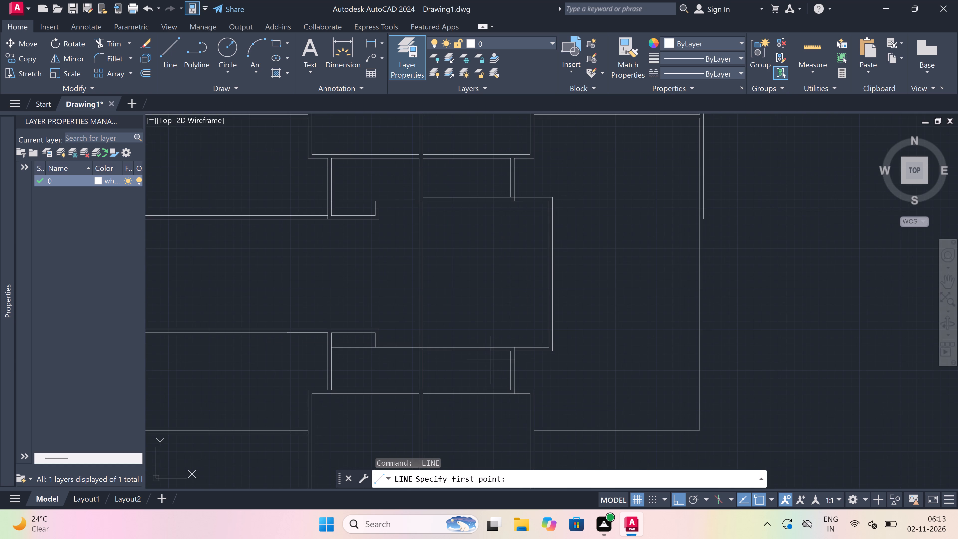
scroll(534, 431, up, 3)
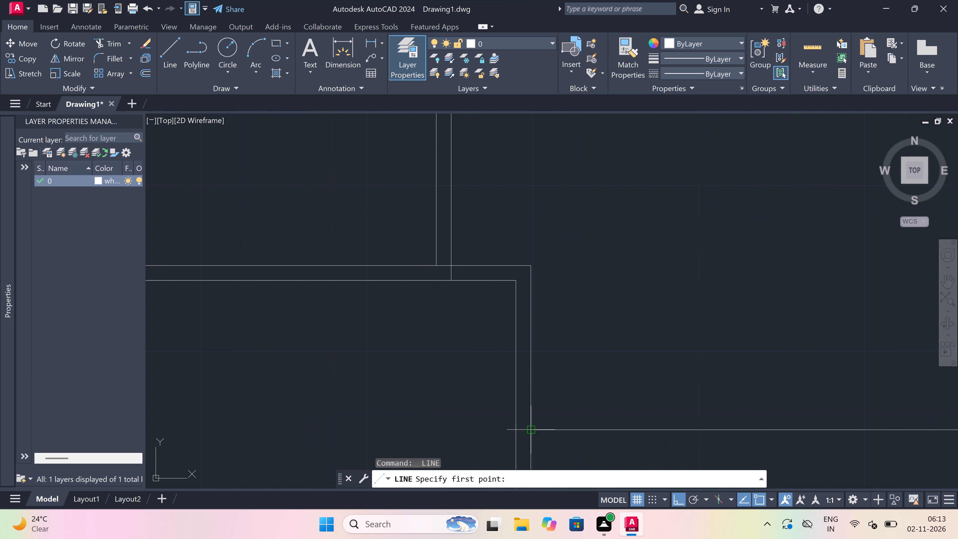
click(534, 427)
key(4)
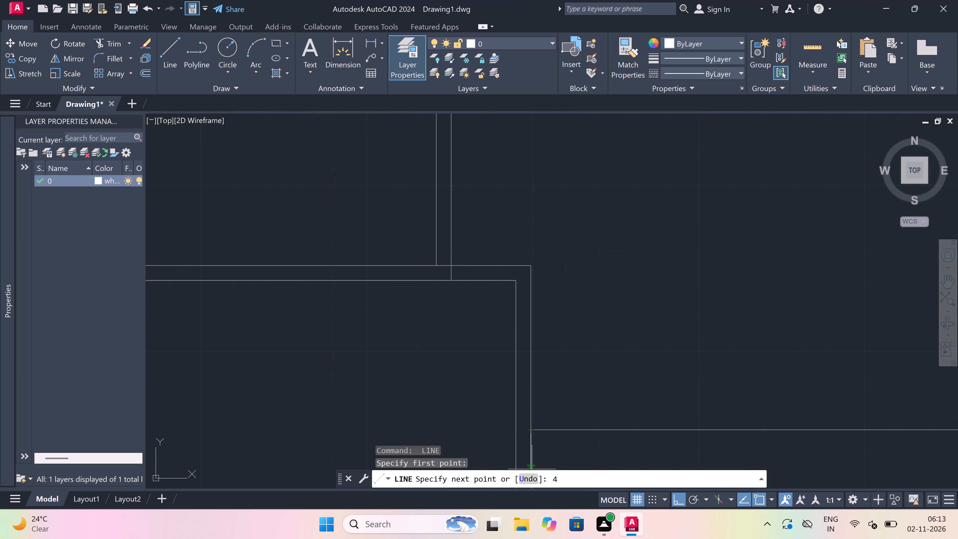
key(period)
key(5)
text(")
key(space)
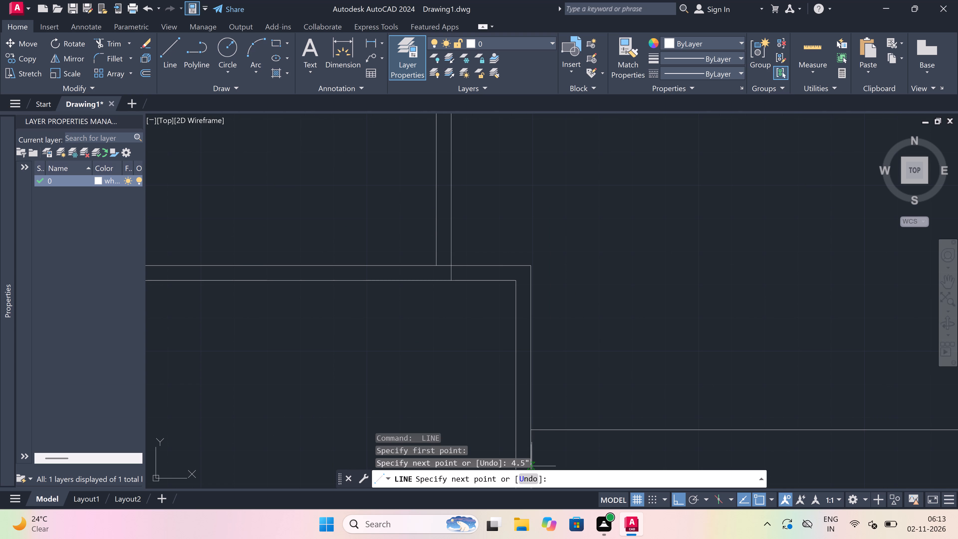
scroll(534, 336, down, 3)
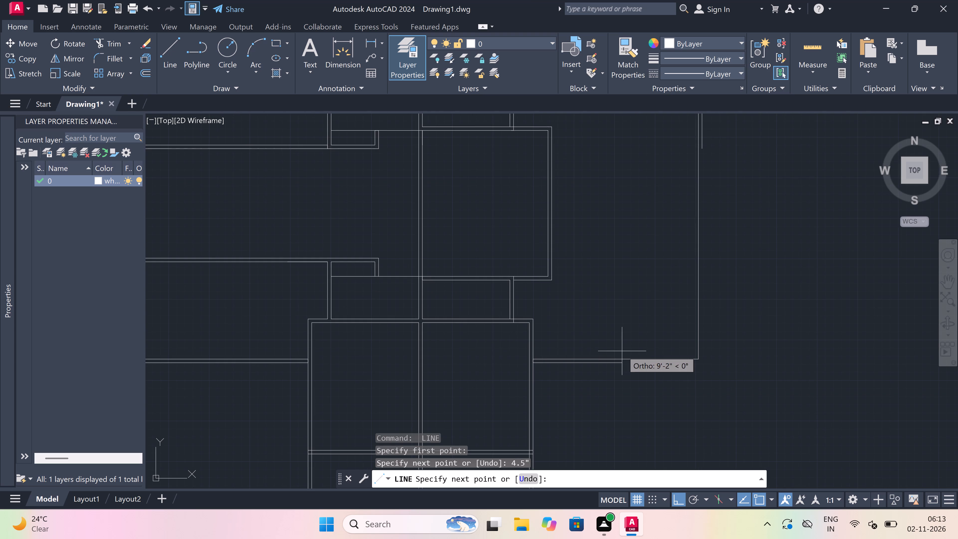
scroll(716, 364, up, 4)
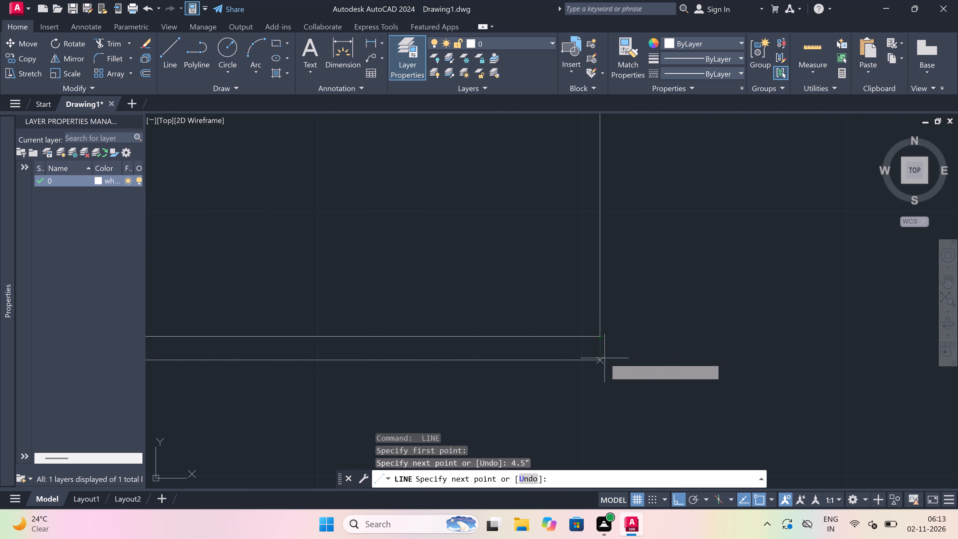
drag(603, 358, 606, 358)
key(4)
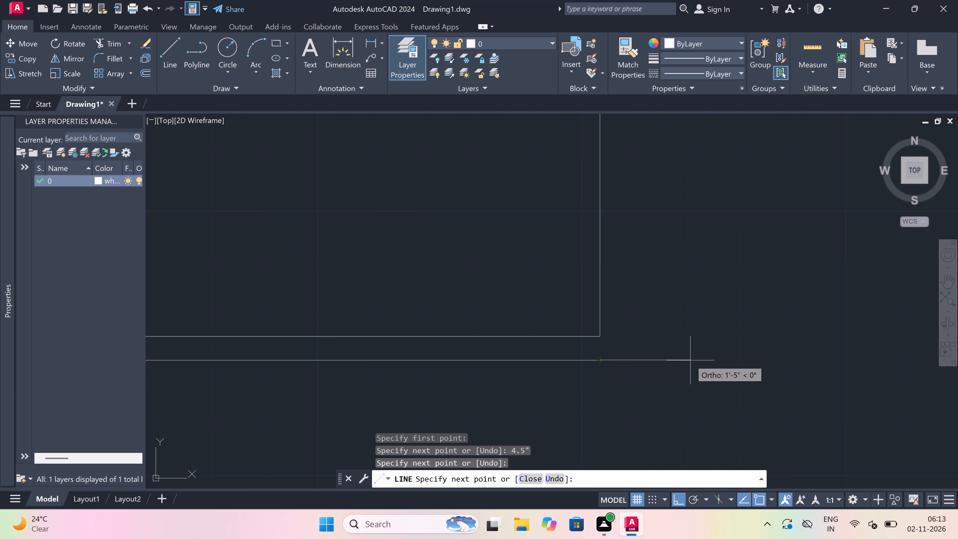
text(.5)
text(")
key(space)
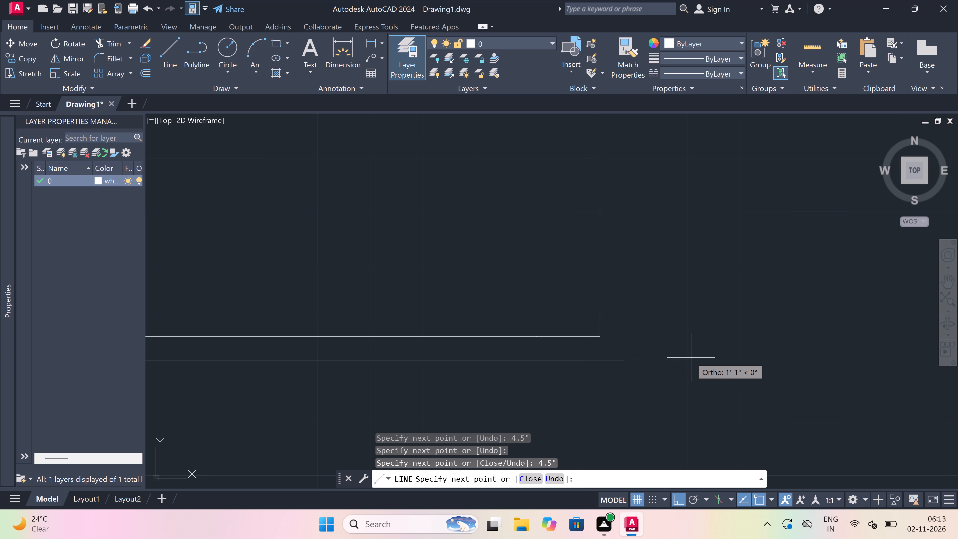
Draw the right wall's outer face up to the lower end of the upper right wall's outer line.
scroll(691, 357, down, 4)
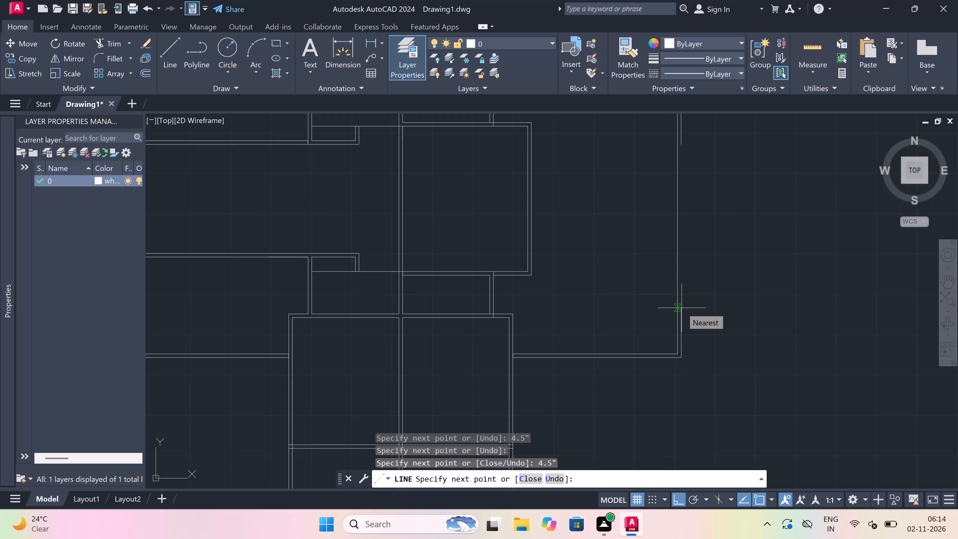
scroll(682, 308, down, 3)
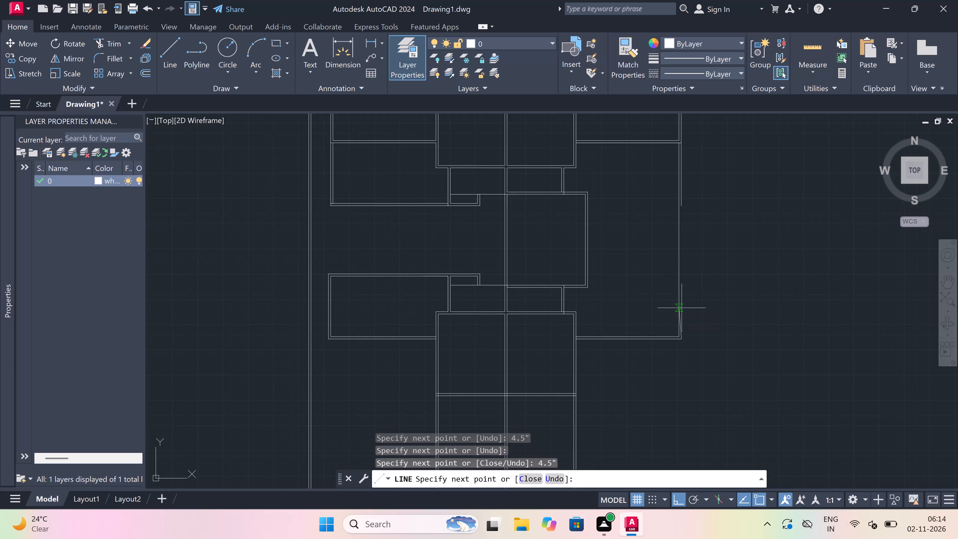
scroll(688, 261, up, 3)
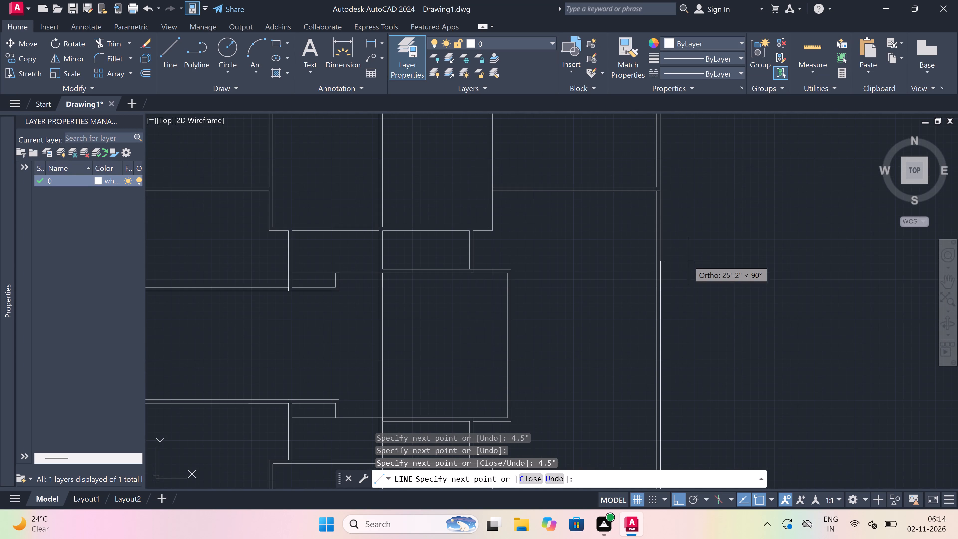
click(664, 291)
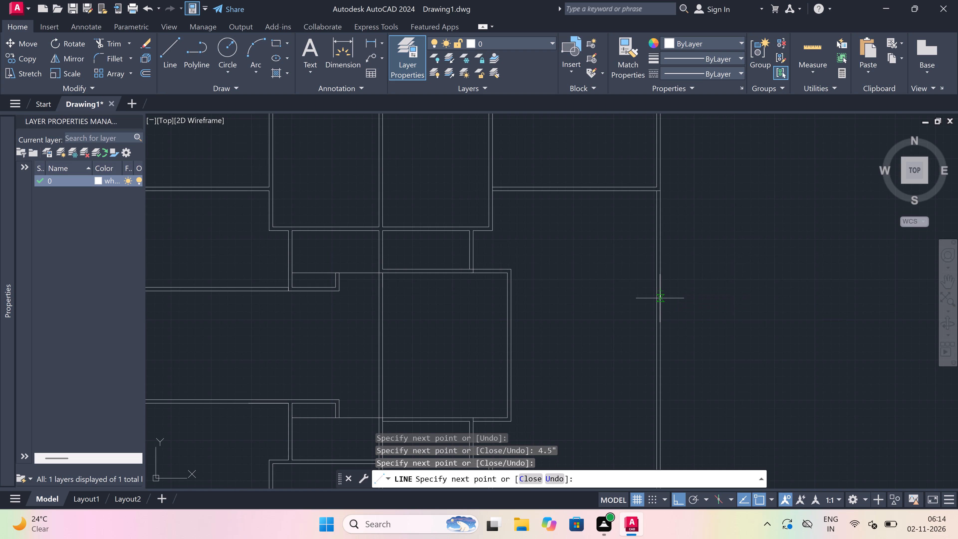
Draw a horizontal line from the central room's outer right face to the right wall's outer face, level with the lower left room's top edge.
key(Escape)
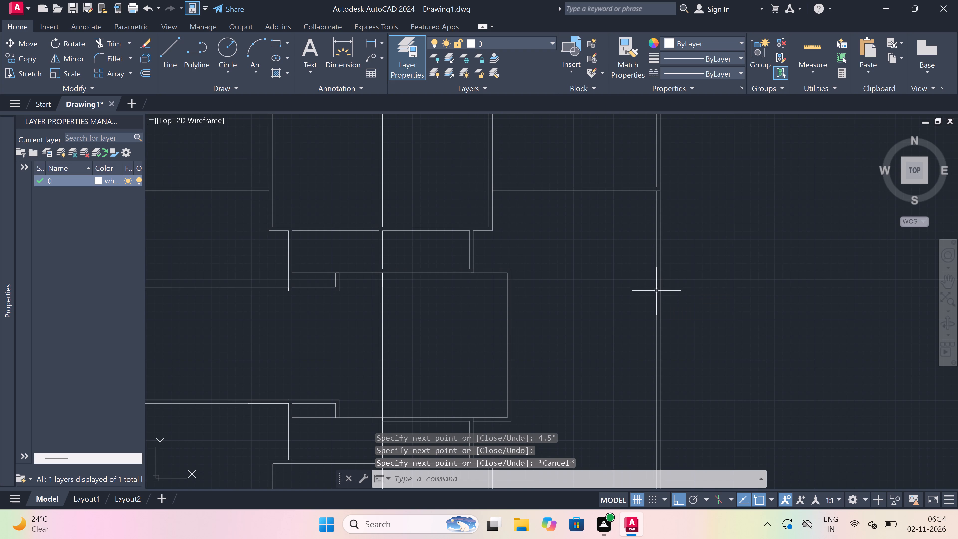
scroll(609, 299, down, 2)
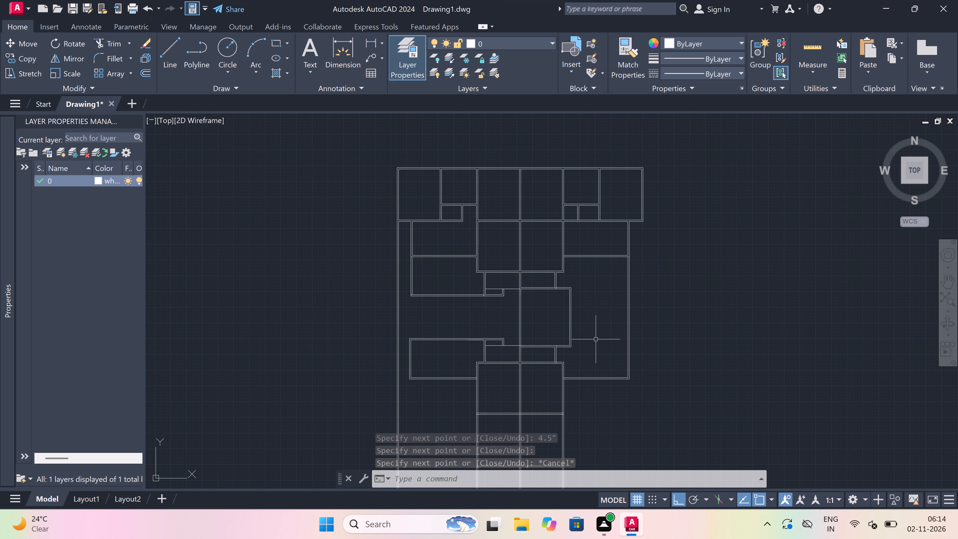
scroll(573, 431, up, 2)
scroll(574, 366, down, 3)
scroll(577, 329, up, 2)
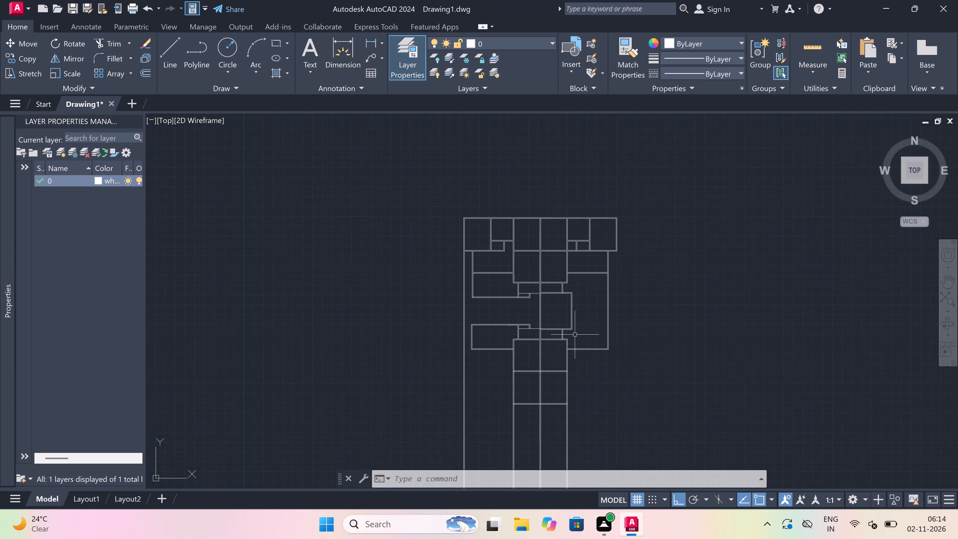
scroll(577, 329, up, 1)
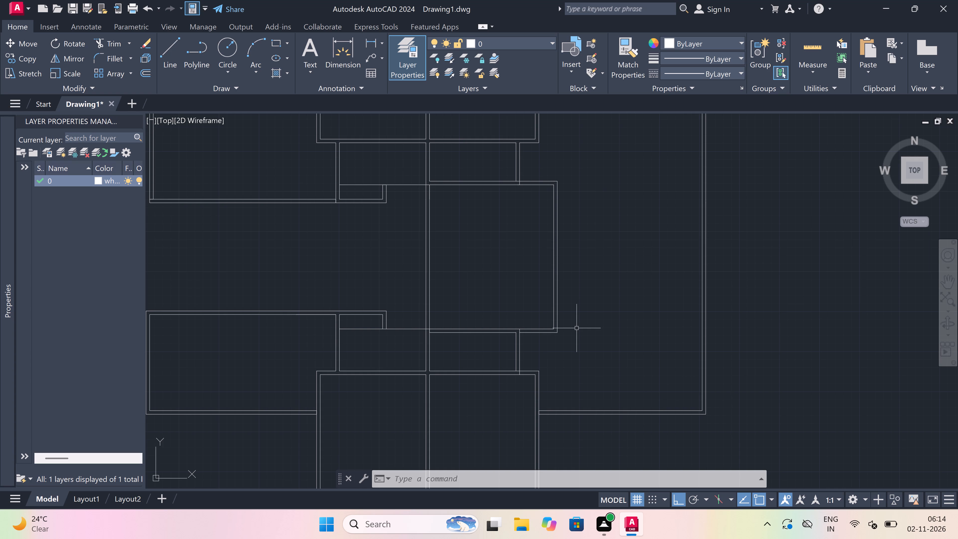
key(l)
key(space)
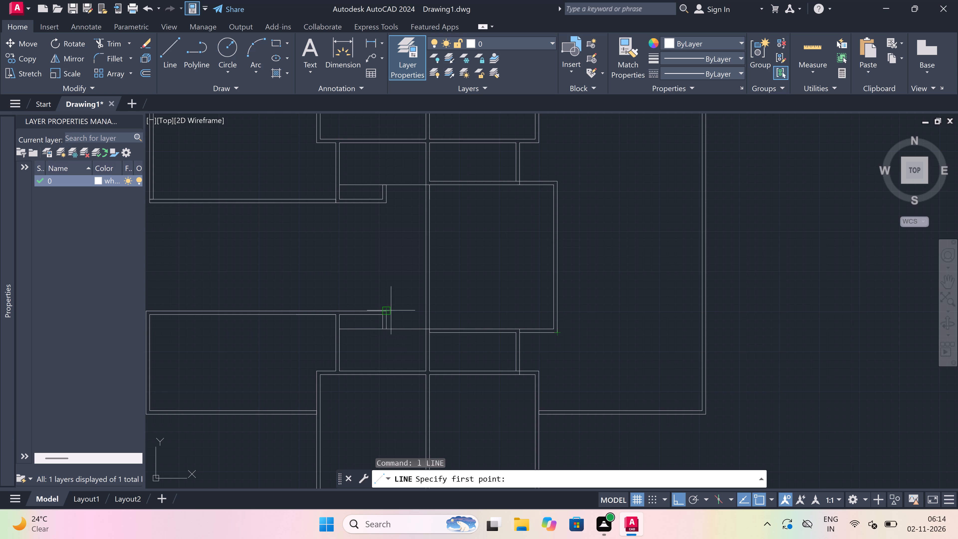
click(562, 311)
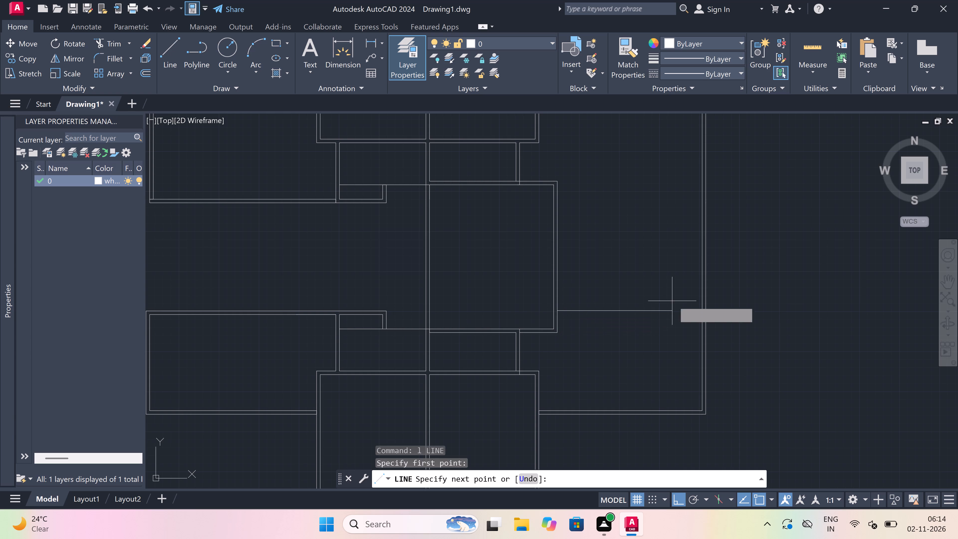
scroll(705, 310, up, 3)
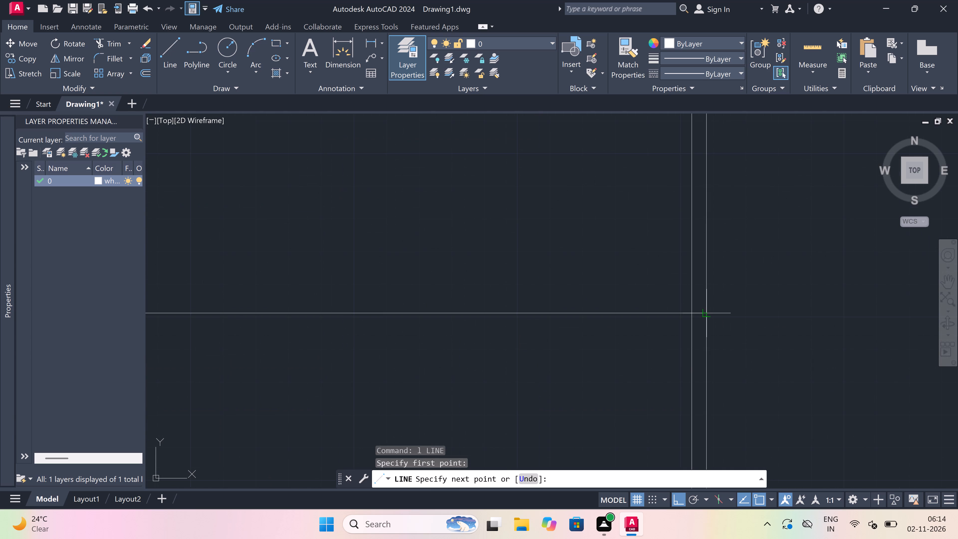
click(705, 310)
Draw the new wall's lower face 4.5" below that line, running back to the central room's outer right face.
scroll(704, 412, down, 3)
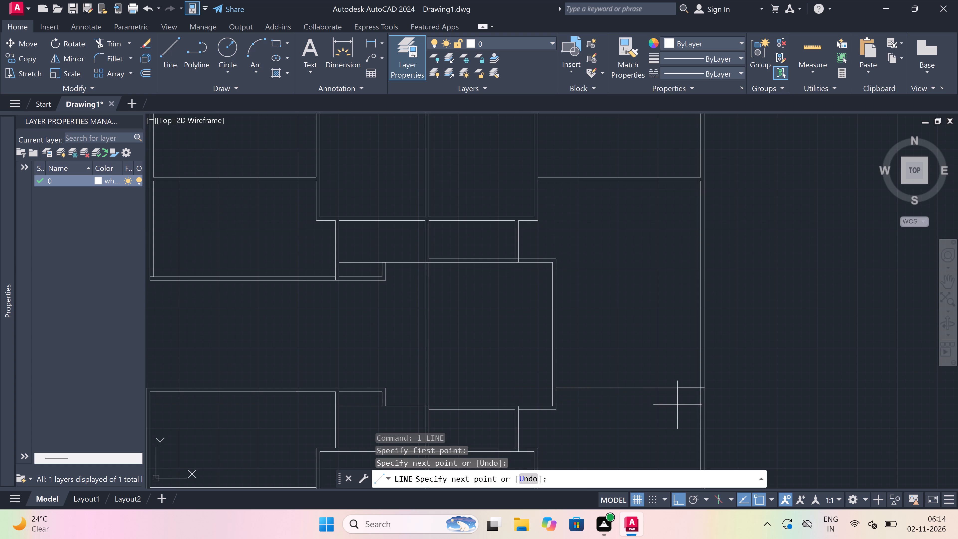
scroll(686, 406, up, 3)
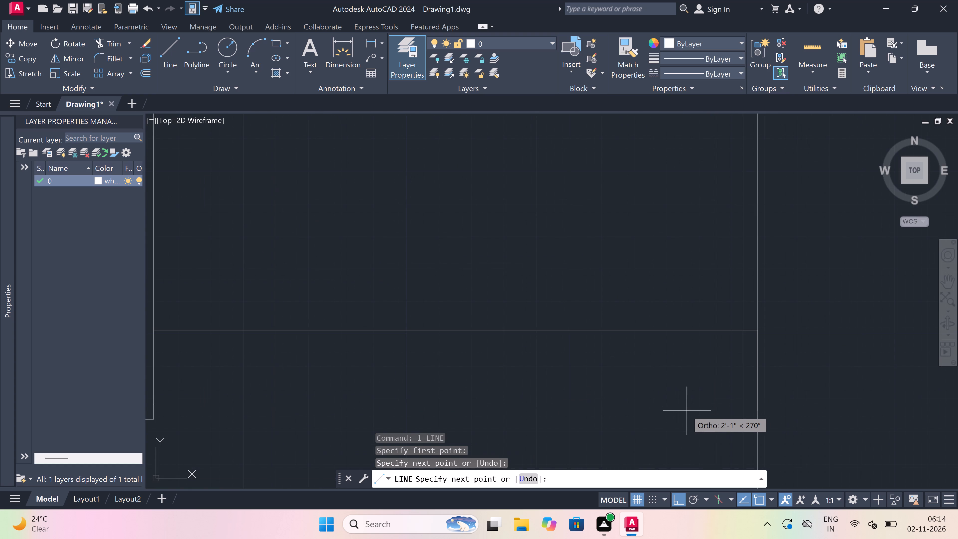
text(4.5)
text(")
key(space)
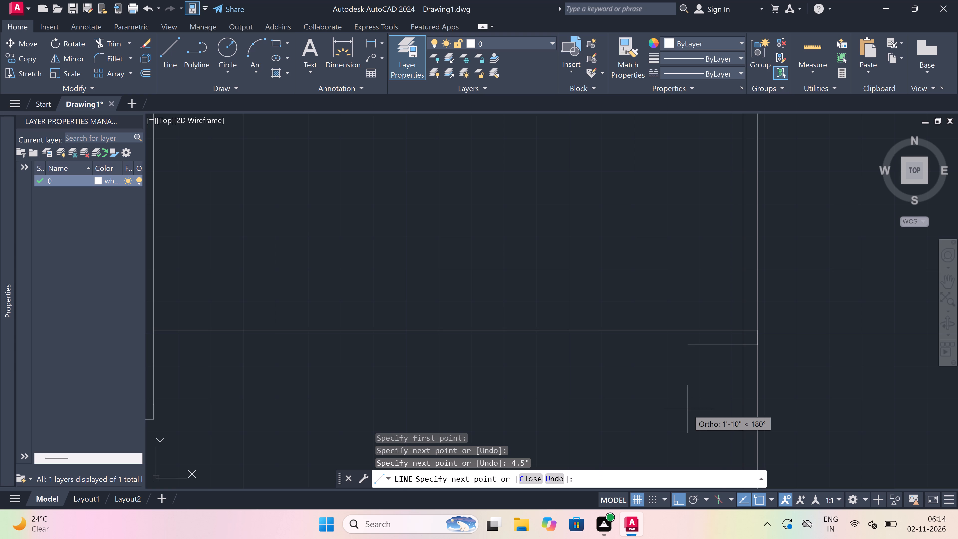
scroll(688, 407, down, 4)
scroll(597, 399, up, 3)
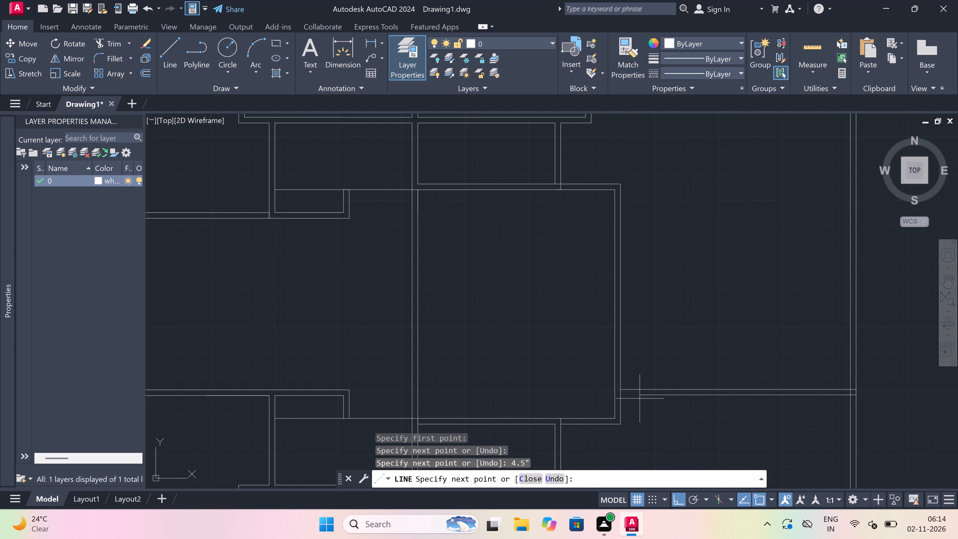
scroll(615, 396, up, 3)
click(633, 391)
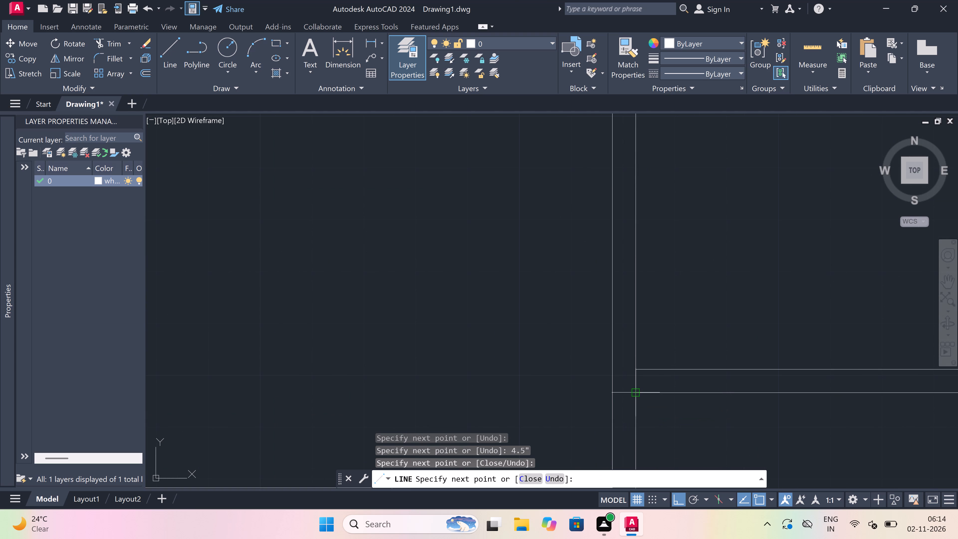
key(Escape)
Trim the central room's outer wall line between the two faces of the new horizontal wall.
text(tr)
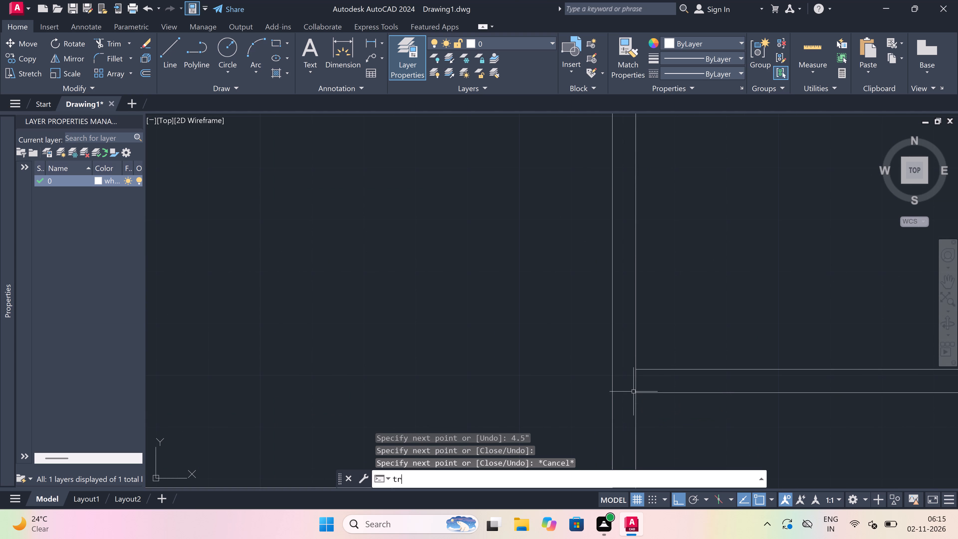
key(space)
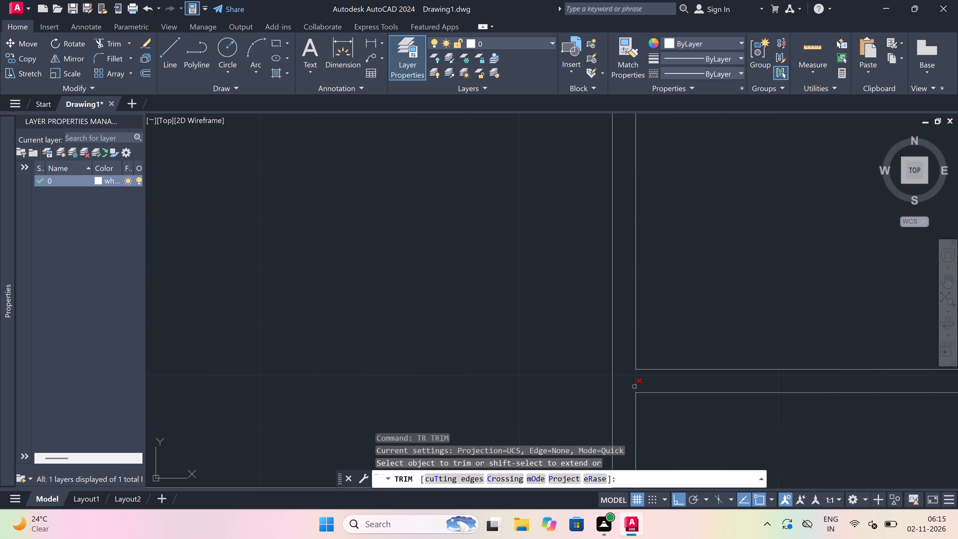
click(635, 386)
Trim away both right wall lines between the new horizontal wall and the upper right room, including the leftover stub.
scroll(532, 362, down, 5)
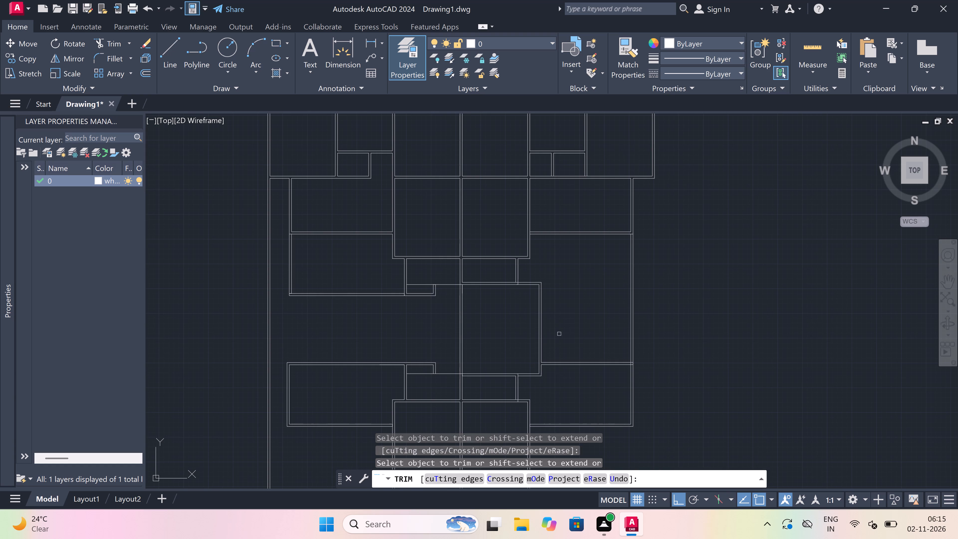
click(598, 311)
click(677, 312)
drag(599, 285, 600, 282)
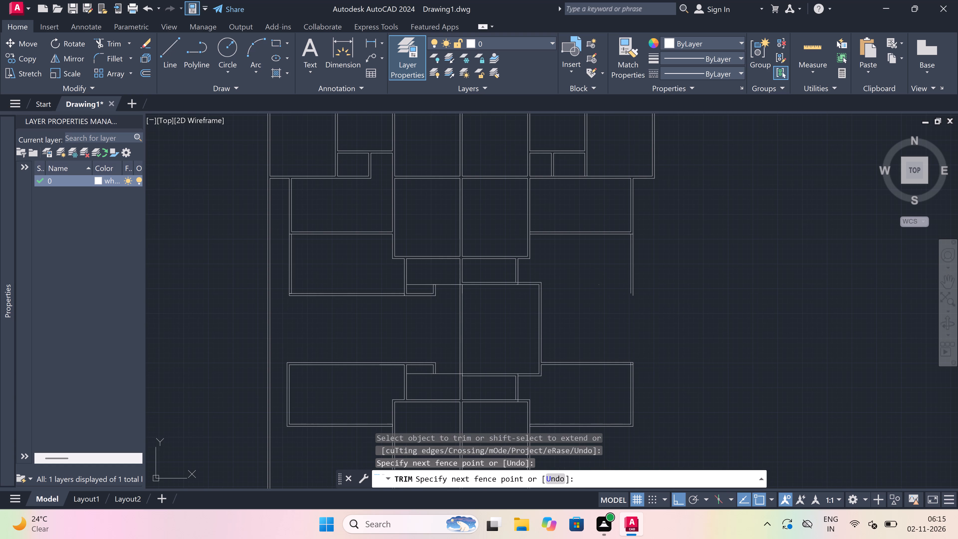
click(674, 265)
click(627, 298)
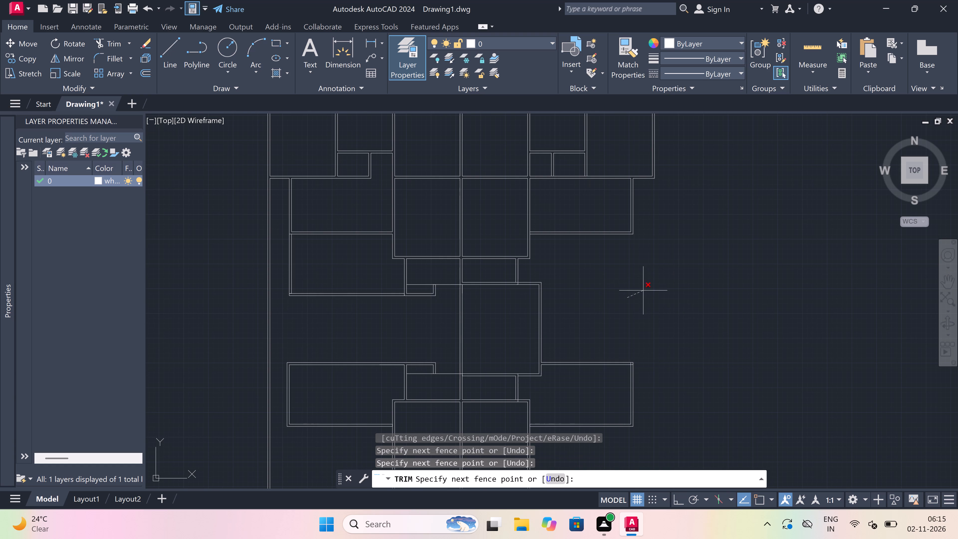
click(667, 286)
scroll(635, 281, up, 3)
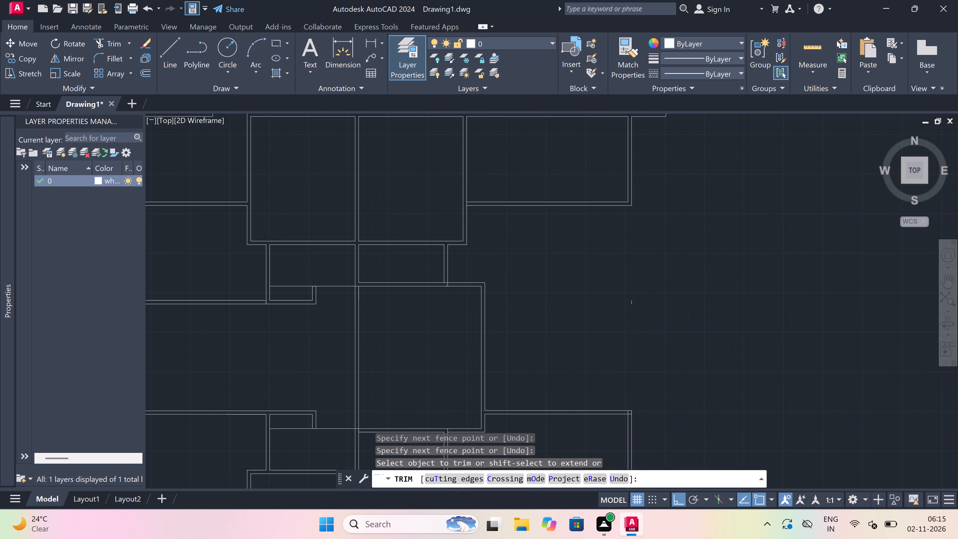
scroll(634, 347, up, 3)
click(653, 276)
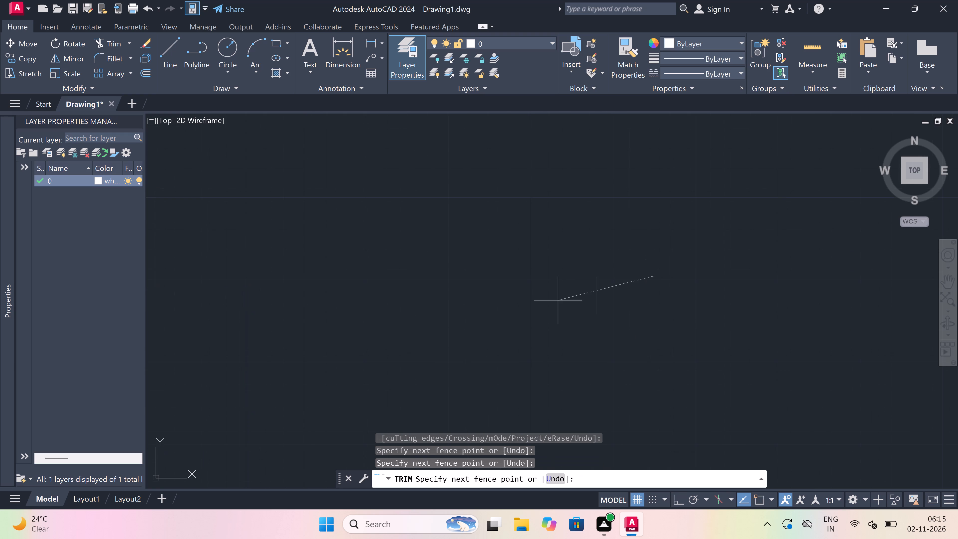
click(513, 311)
Trim the overlapping inner lines at the lower right room's upper right corner.
scroll(598, 277, down, 8)
scroll(598, 305, up, 3)
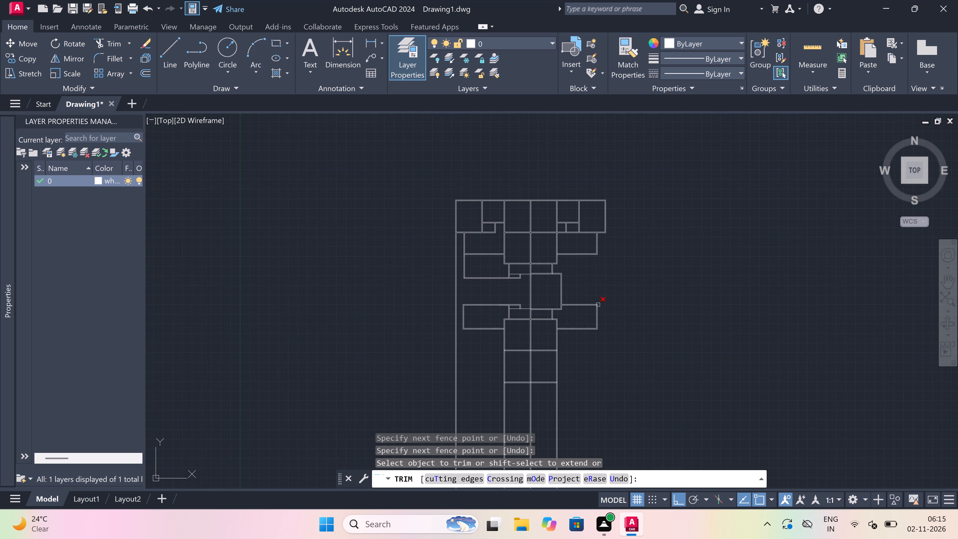
scroll(598, 305, up, 4)
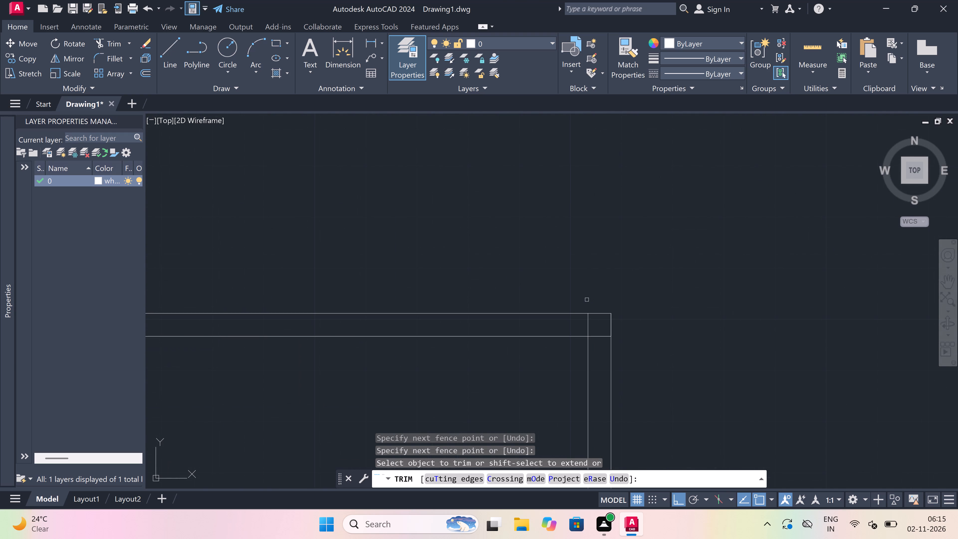
scroll(589, 339, up, 2)
click(586, 303)
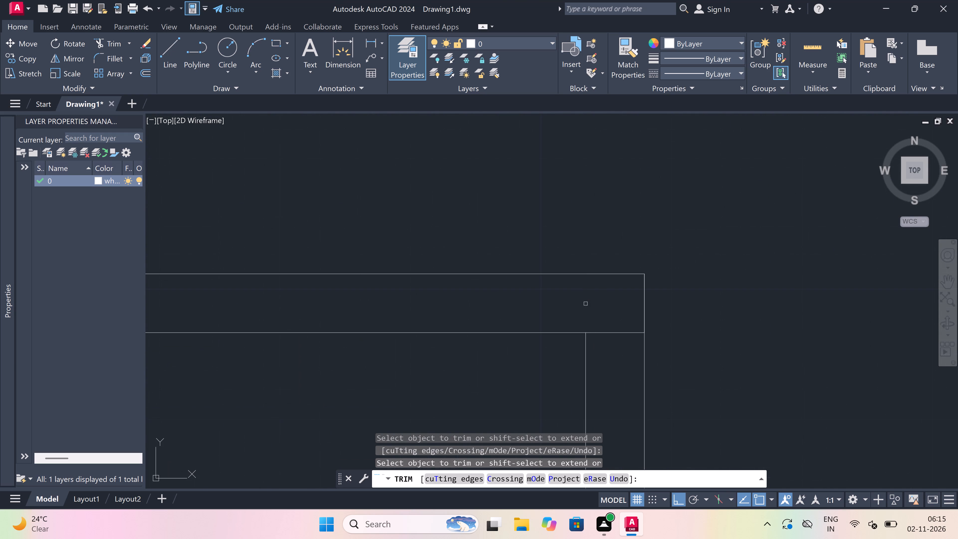
click(611, 330)
click(616, 359)
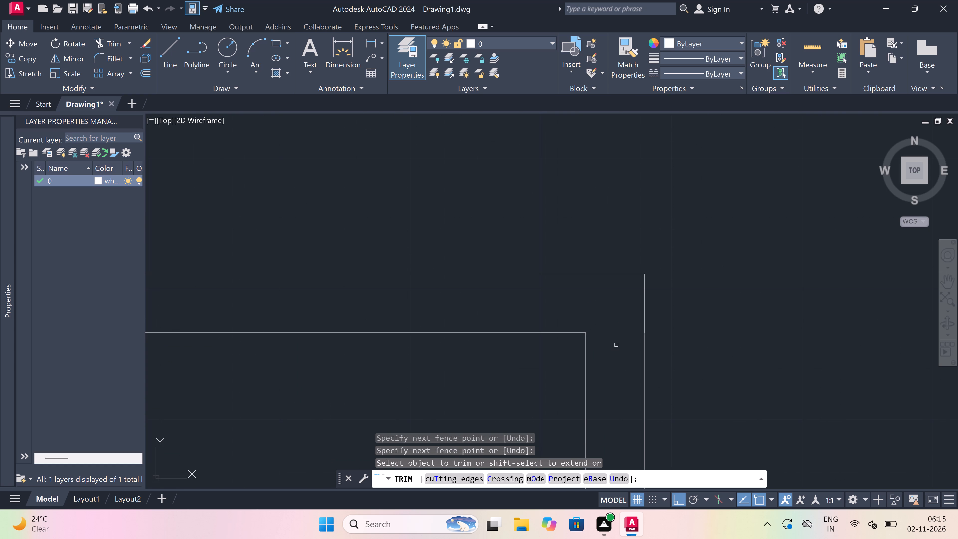
scroll(616, 340, down, 6)
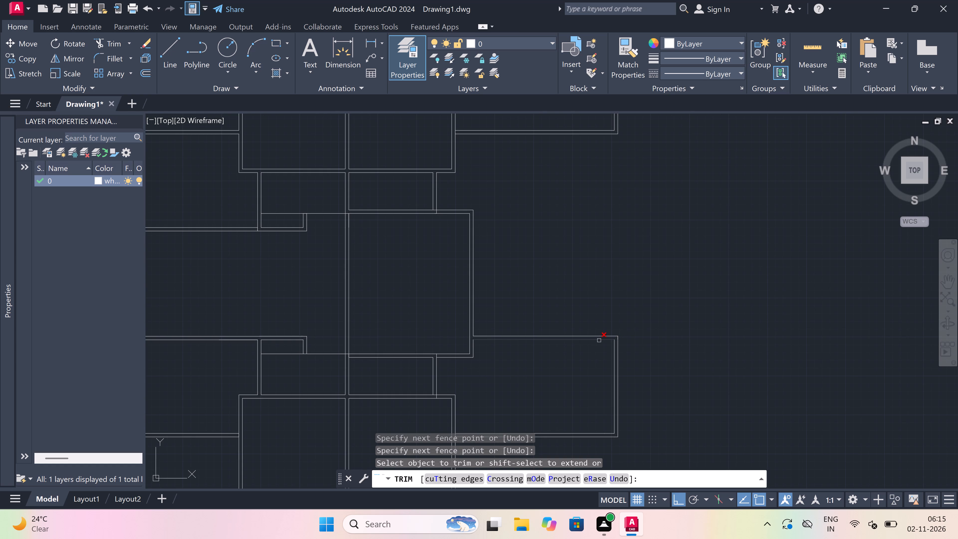
key(Escape)
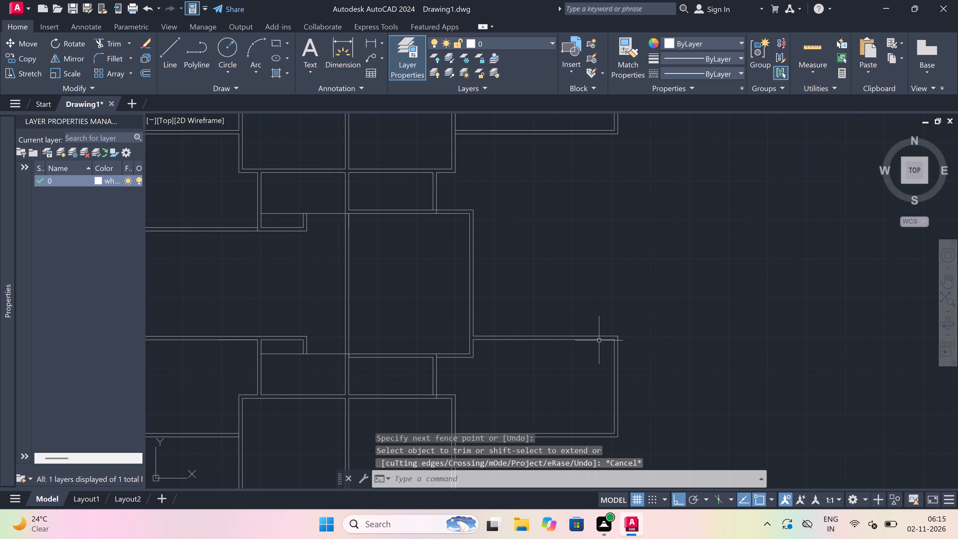
Draw the outer bottom face level with the opposite left room's bottom edge, and the outer right face up to the upper right room's lower corner.
scroll(599, 340, down, 3)
scroll(590, 321, up, 2)
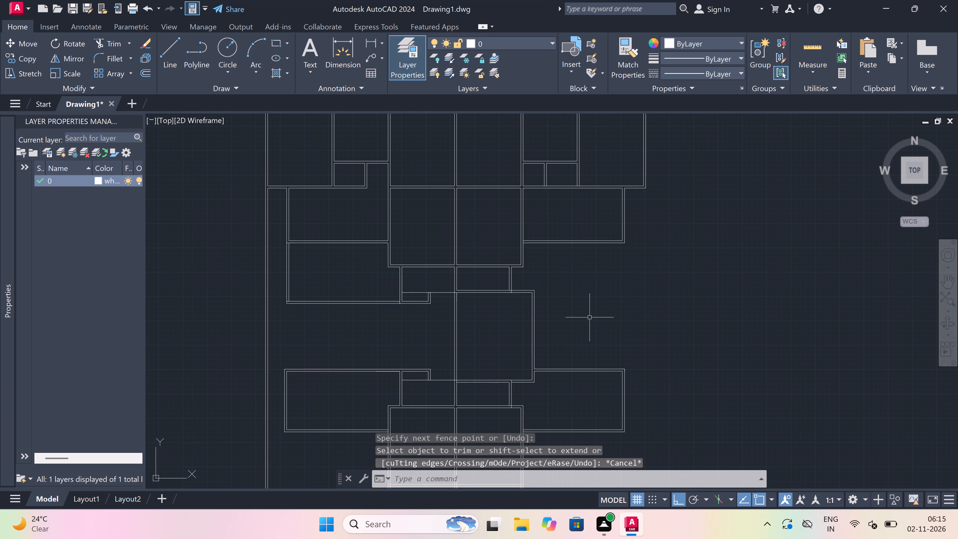
text(l)
key(space)
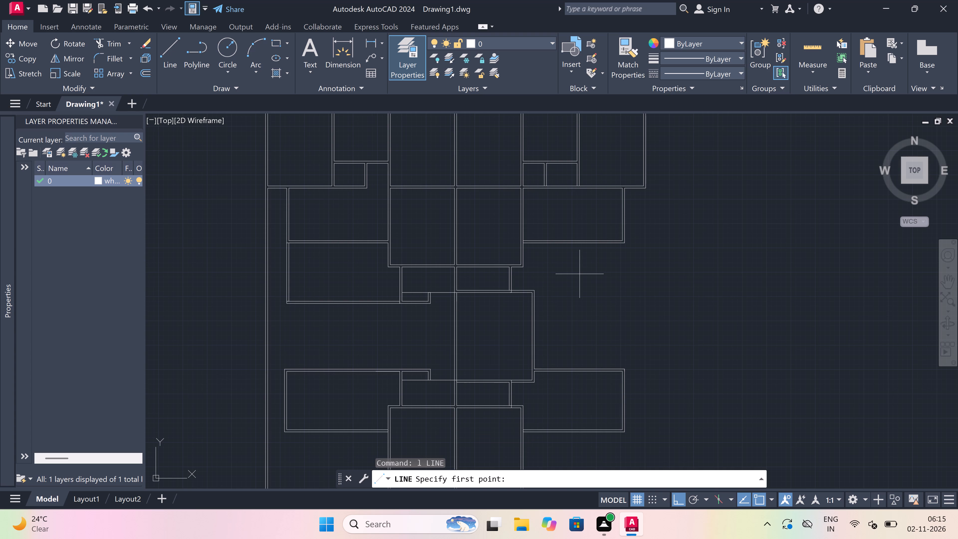
scroll(580, 274, up, 1)
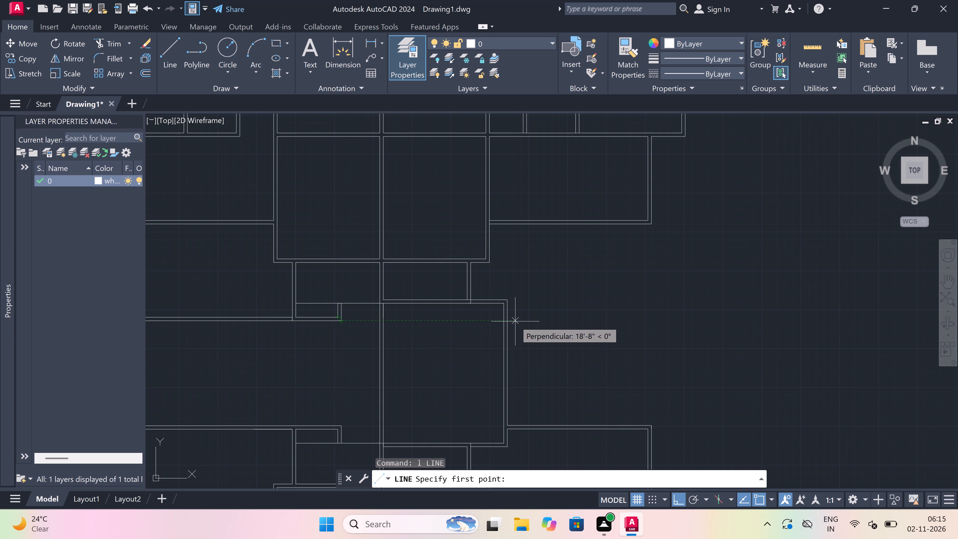
drag(508, 322, 511, 325)
scroll(632, 325, down, 2)
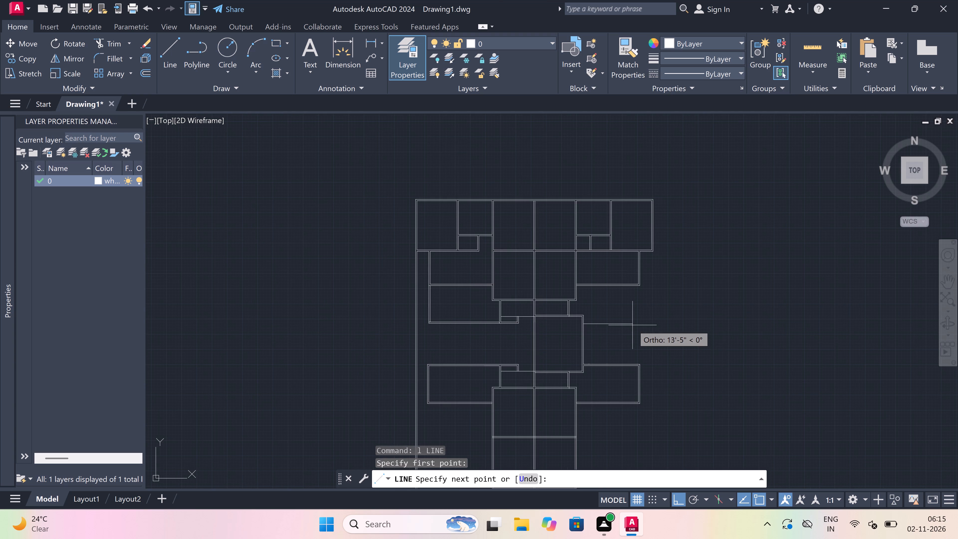
scroll(632, 325, up, 1)
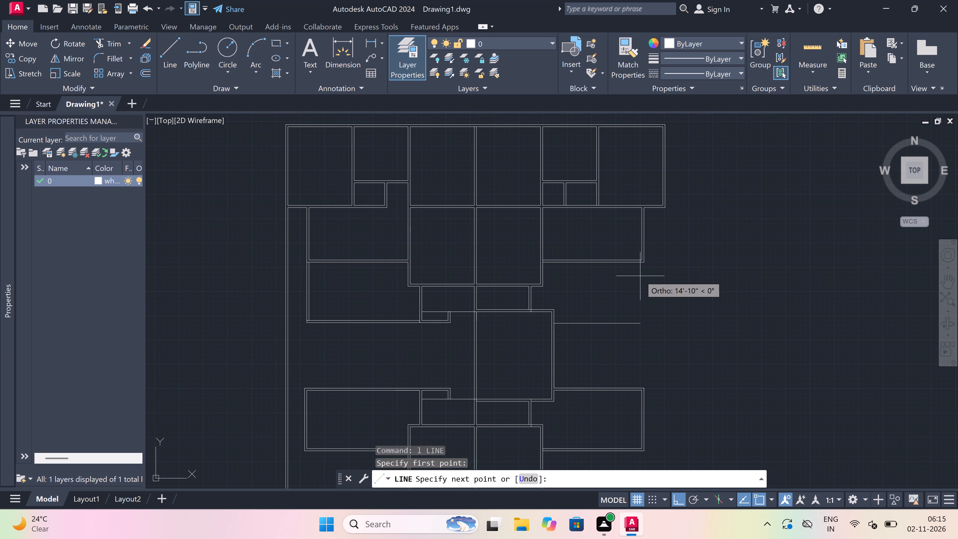
click(646, 318)
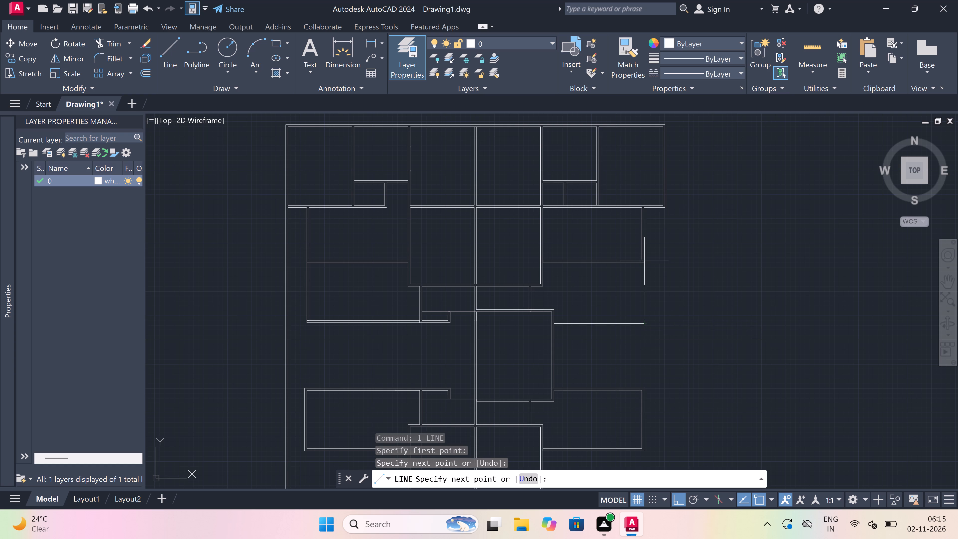
click(644, 262)
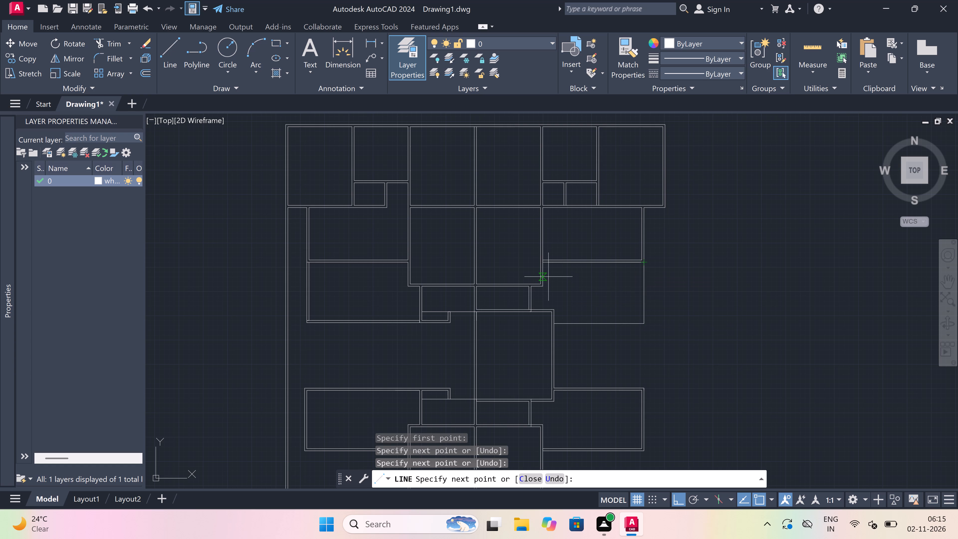
Draw the right room's inner right face 4.5" inside the outer face, ending on the outer bottom line.
text(4.5)
text(")
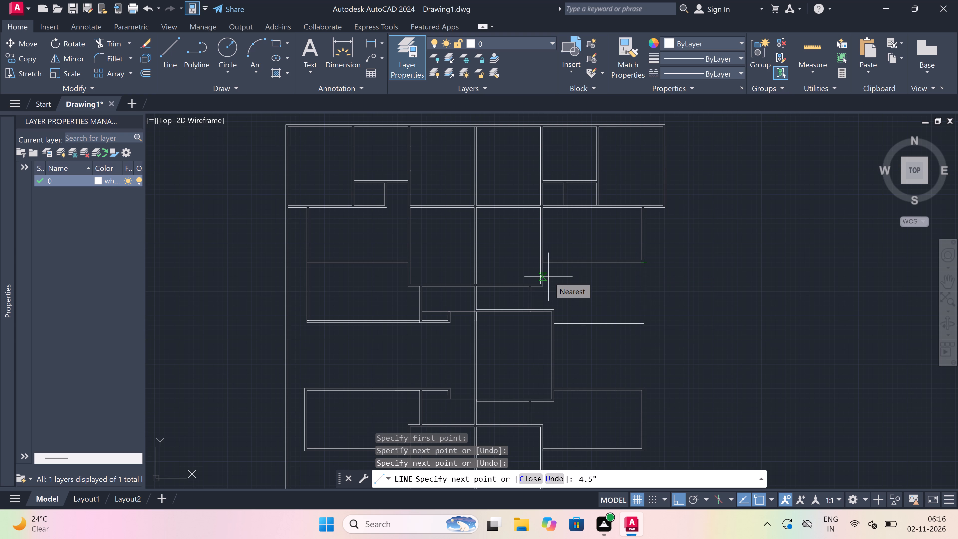
key(space)
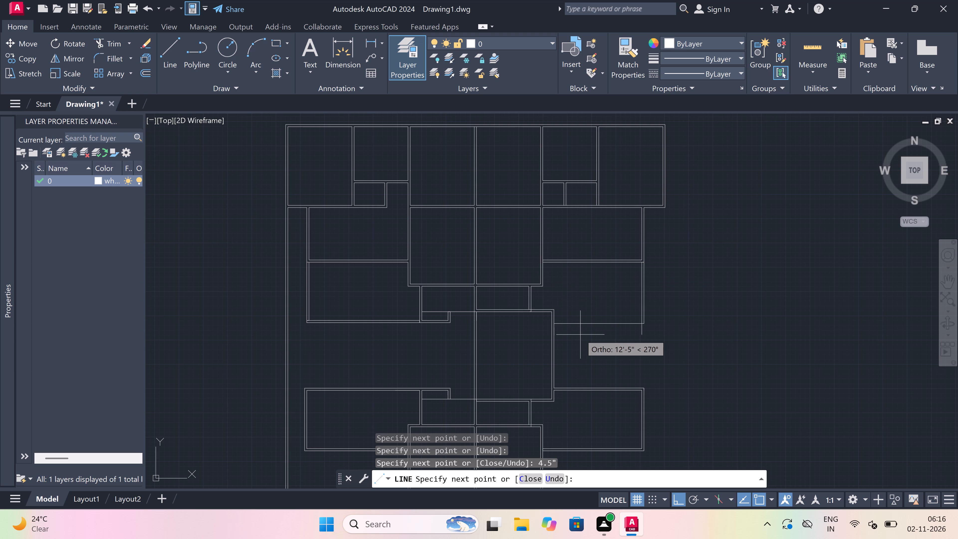
scroll(638, 325, up, 2)
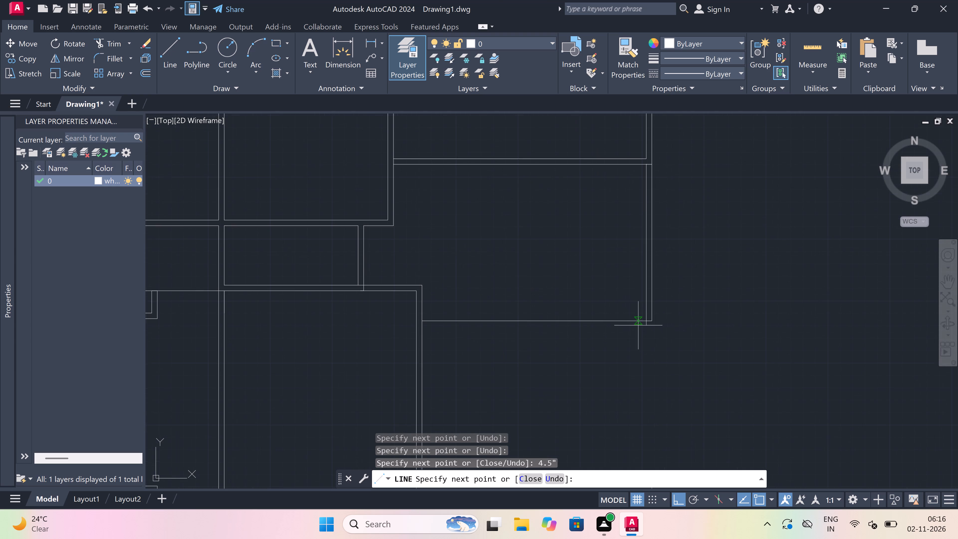
click(644, 322)
Draw the same room's inner bottom face 4.5" above the outer bottom line, ending at the central room's outer wall line.
scroll(644, 322, down, 1)
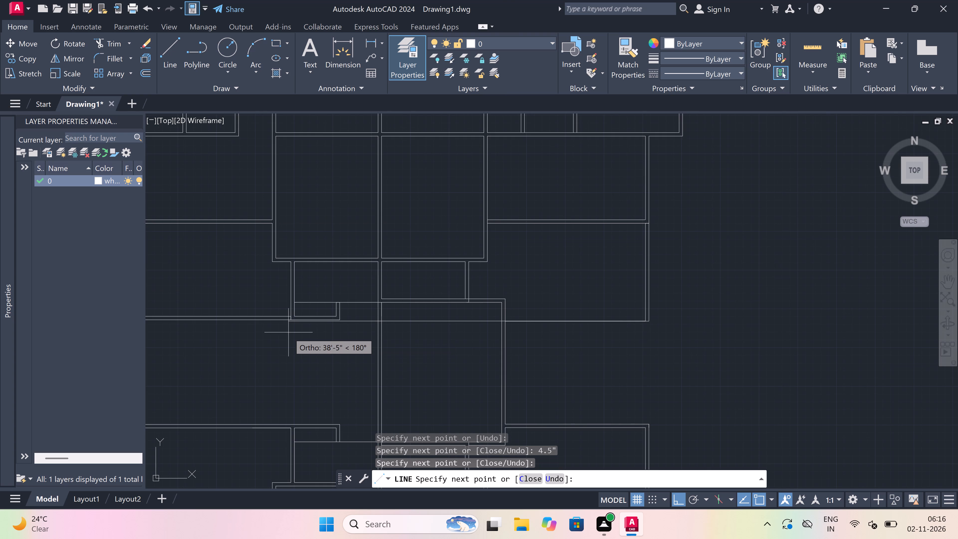
scroll(265, 314, up, 3)
scroll(265, 314, down, 2)
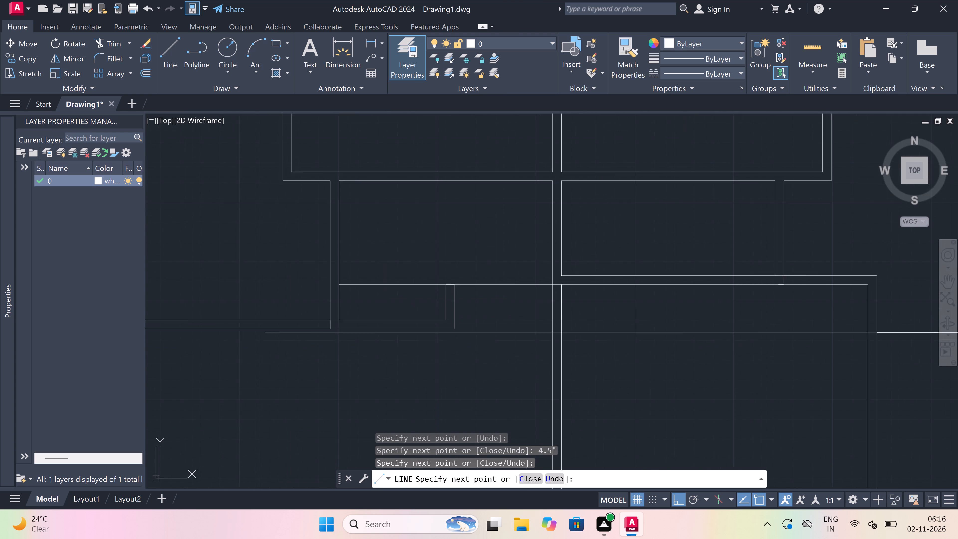
scroll(265, 314, down, 1)
scroll(636, 299, up, 1)
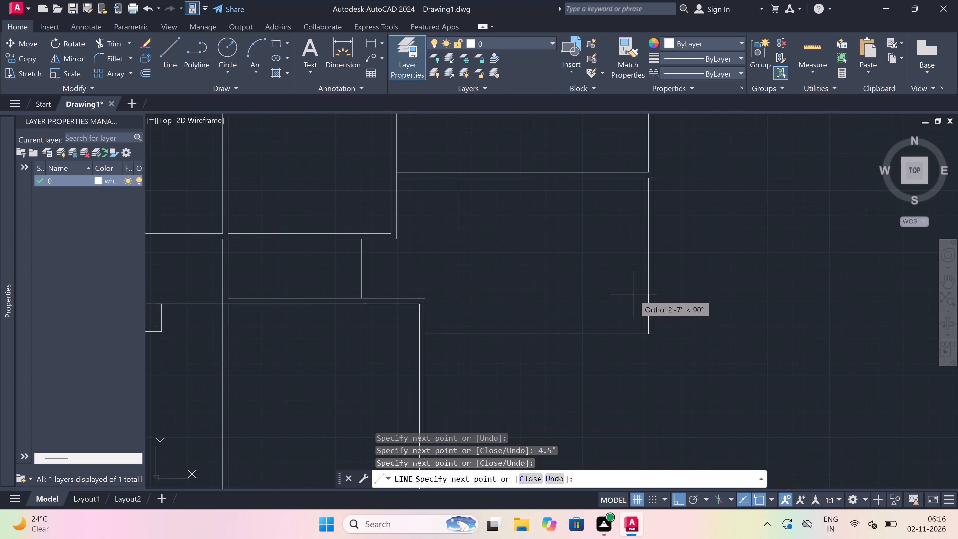
key(4)
text(.5)
text(")
key(space)
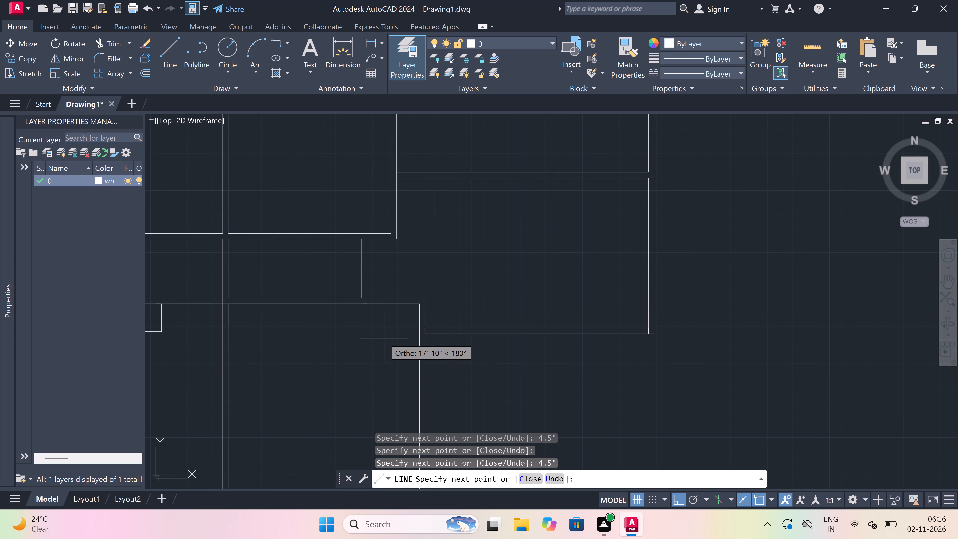
scroll(384, 338, up, 1)
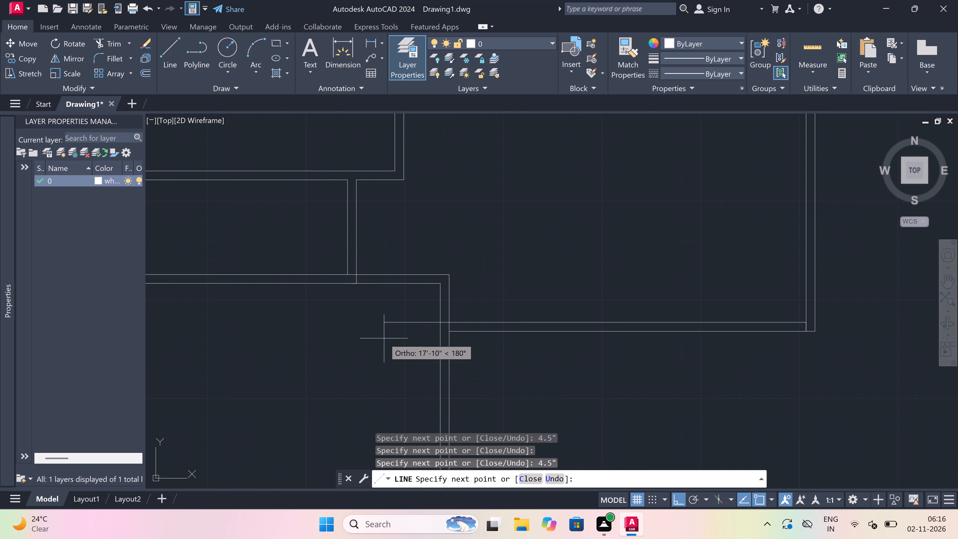
scroll(384, 338, up, 2)
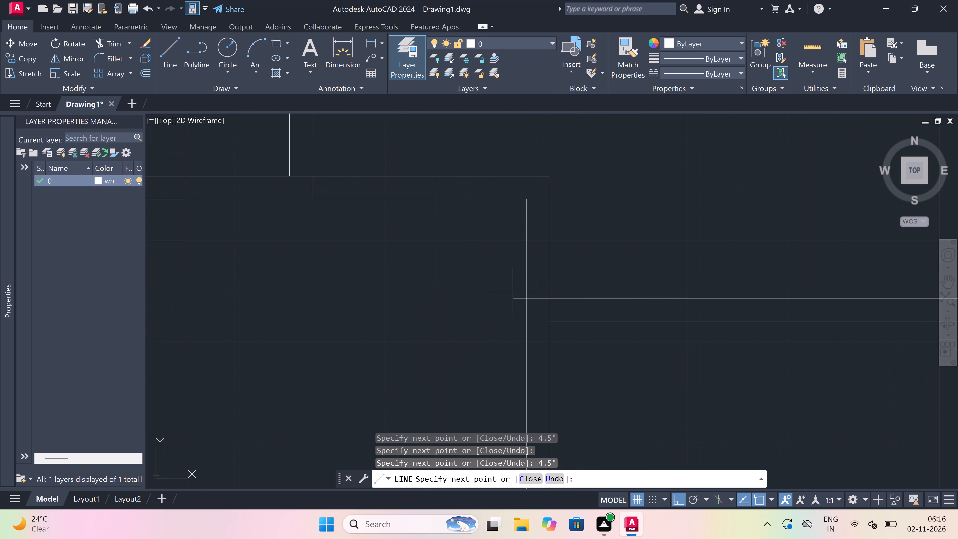
click(553, 300)
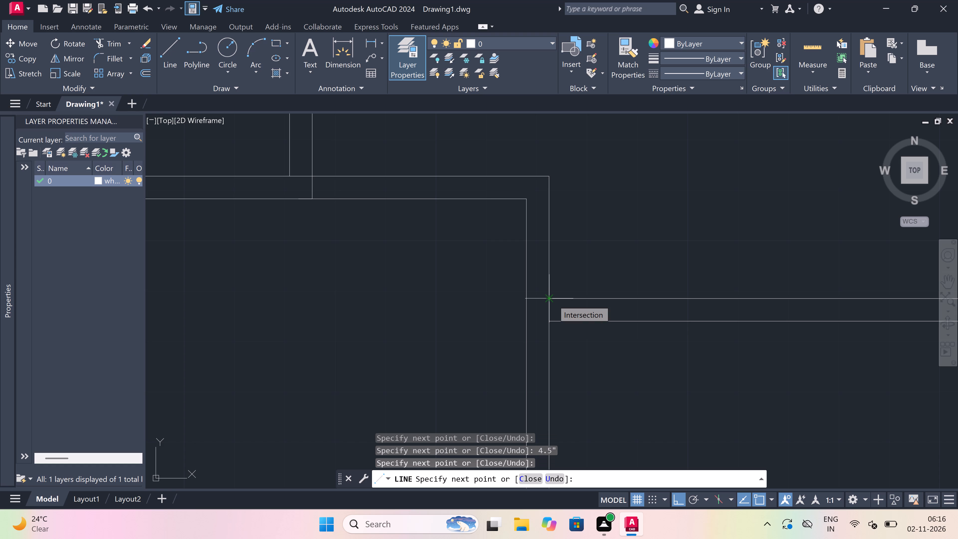
key(Escape)
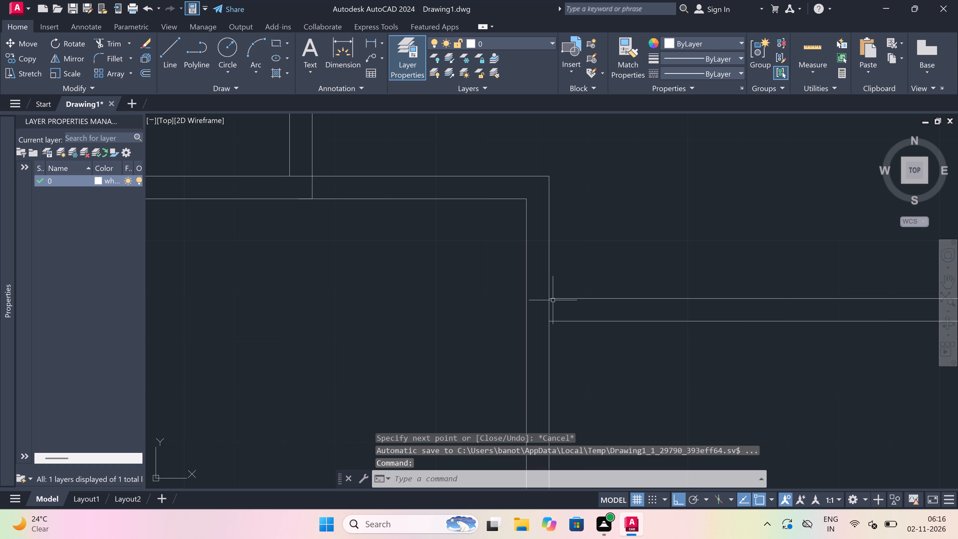
Draw a 4.5" thick vertical partition near the middle of the central room, between its lower and upper inner wall faces.
scroll(520, 318, down, 4)
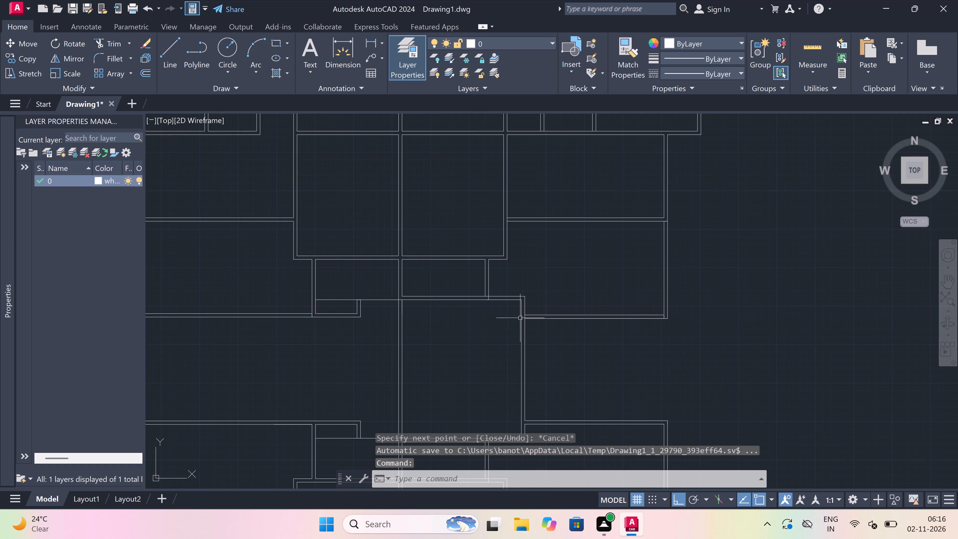
scroll(520, 318, down, 3)
scroll(540, 322, up, 2)
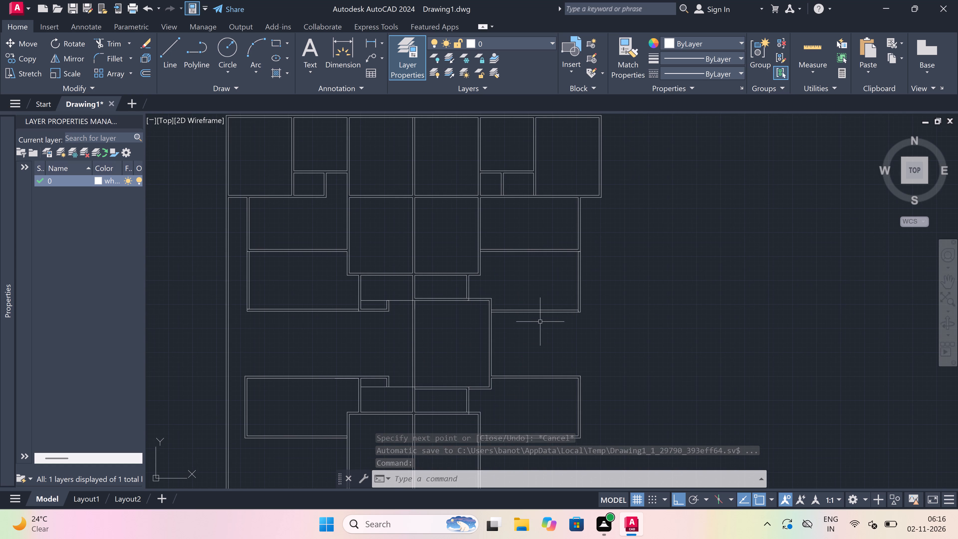
scroll(505, 370, up, 1)
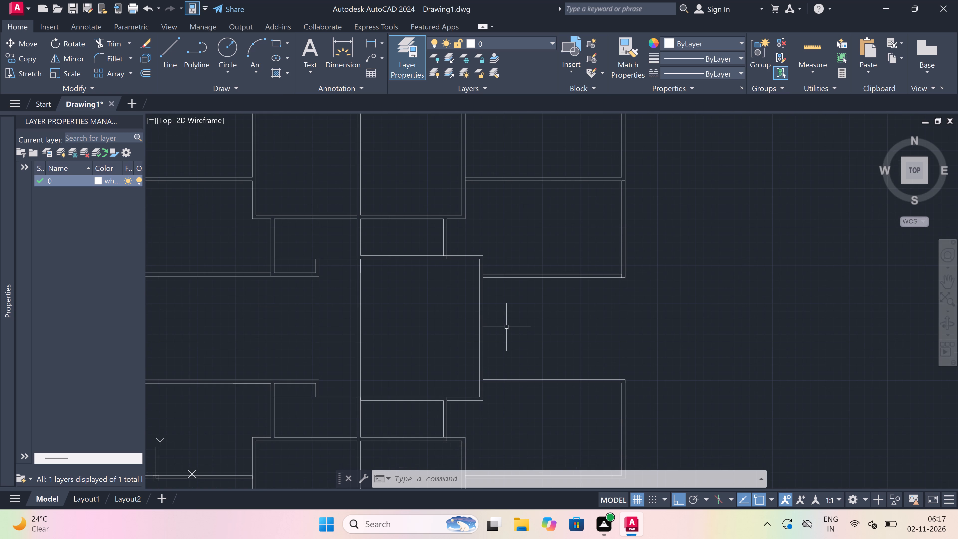
text(l)
key(space)
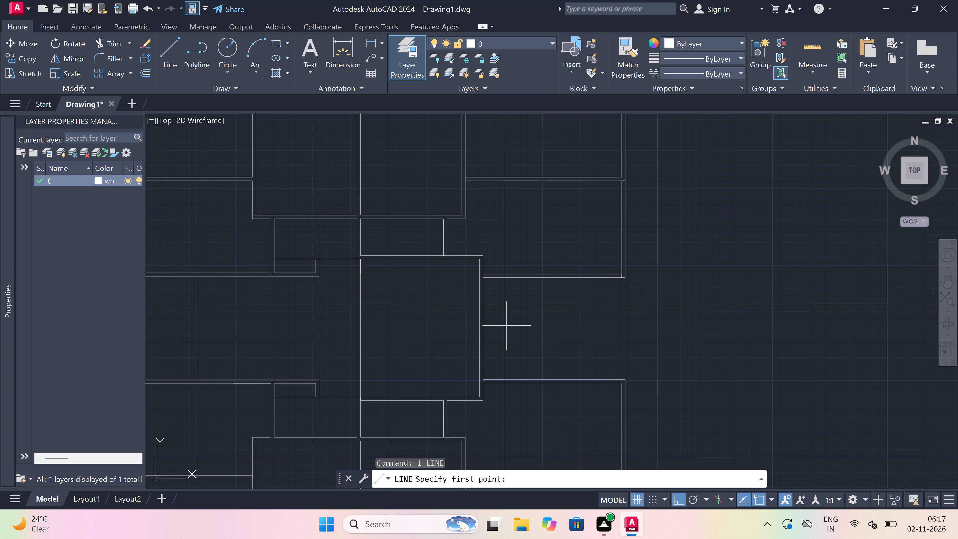
scroll(466, 355, down, 2)
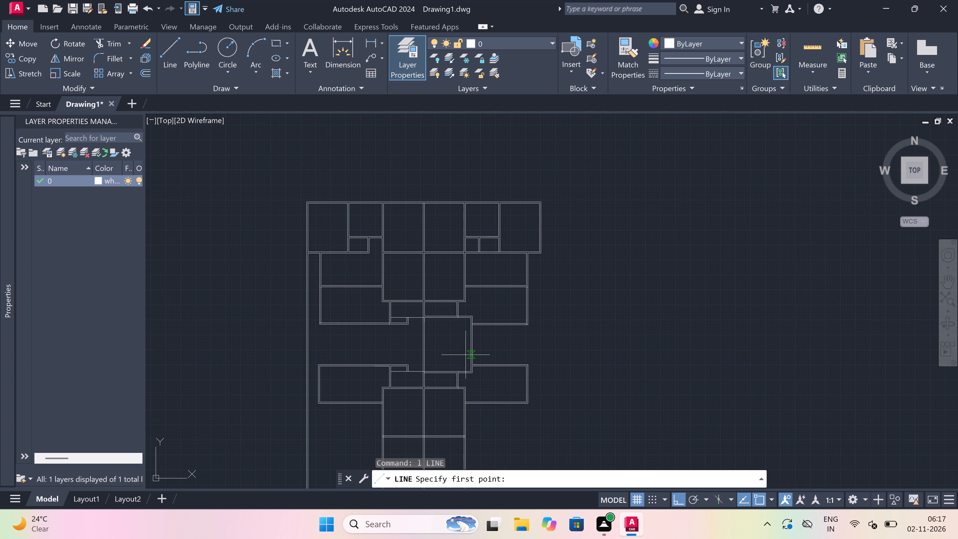
scroll(389, 377, up, 3)
scroll(439, 357, down, 3)
scroll(523, 350, up, 2)
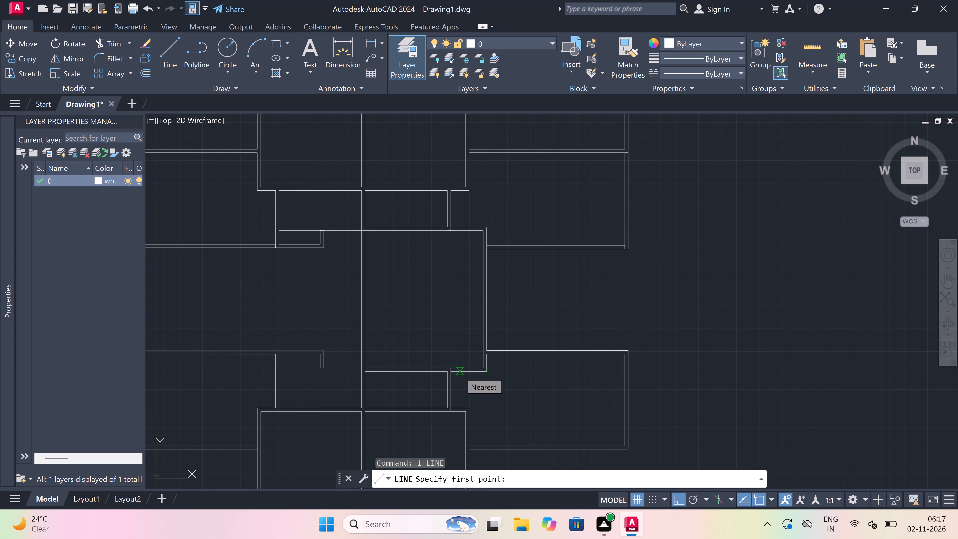
scroll(424, 366, up, 1)
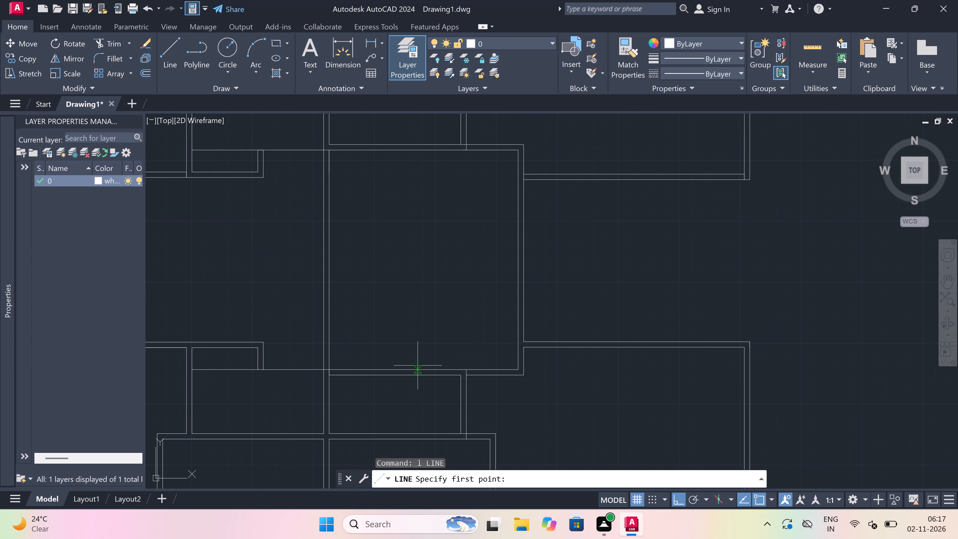
click(416, 370)
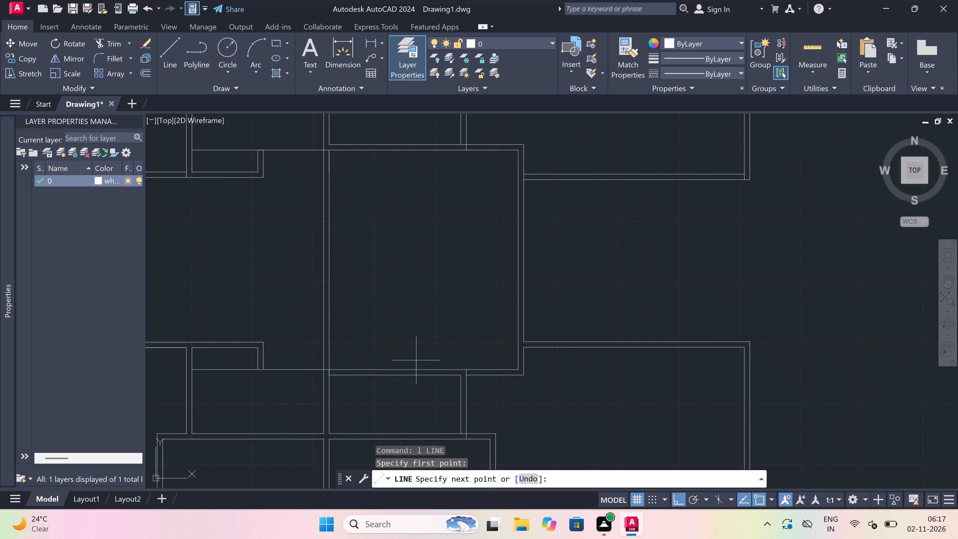
click(417, 150)
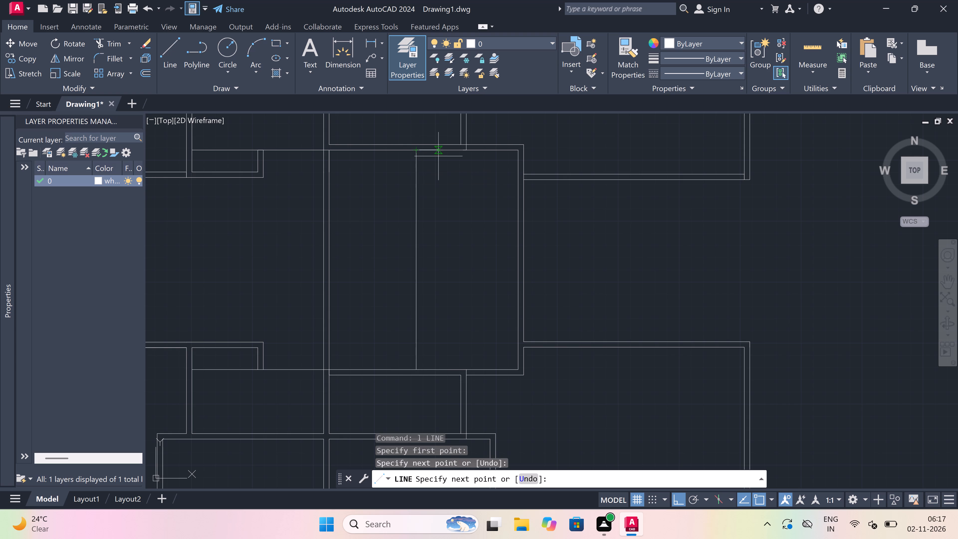
key(4)
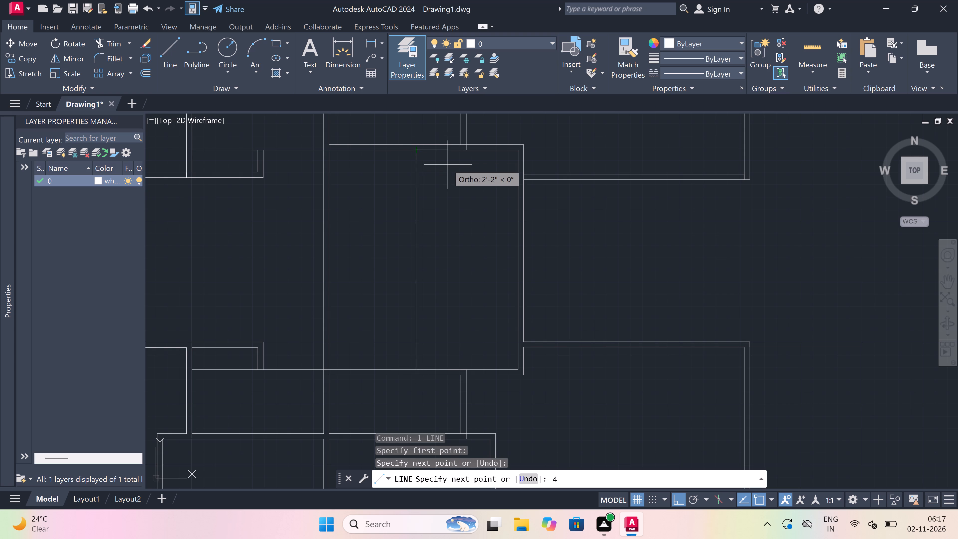
text(.5)
text(")
key(space)
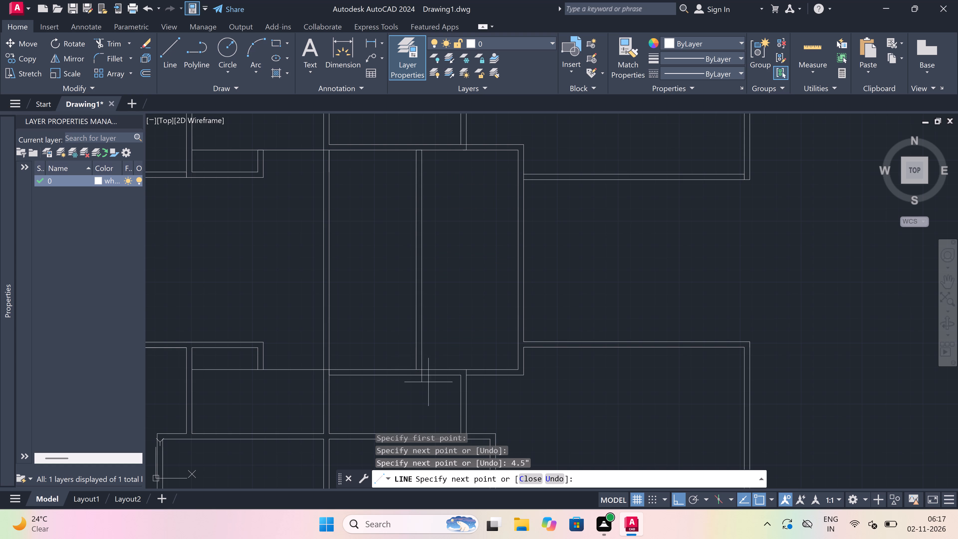
click(420, 370)
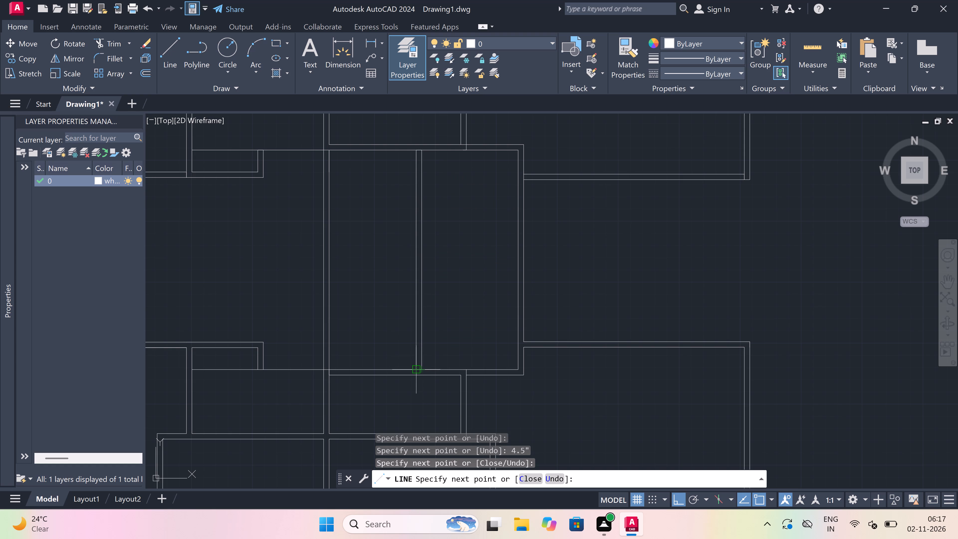
key(Escape)
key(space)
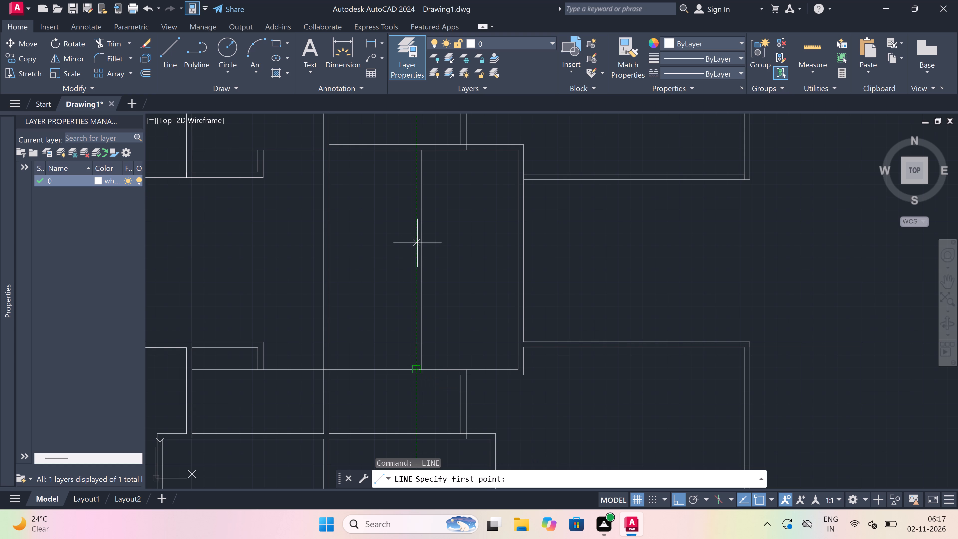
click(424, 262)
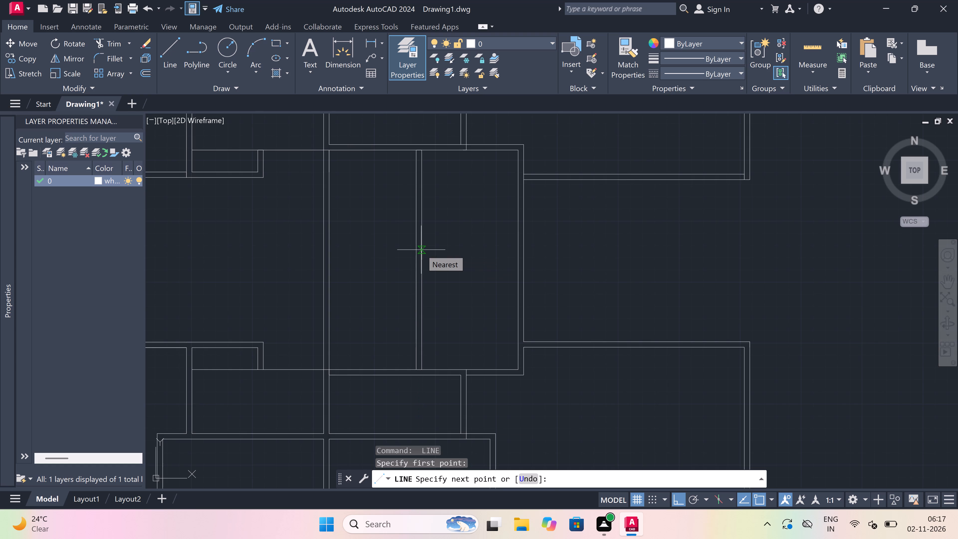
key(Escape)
Draw a 4.5" thick horizontal partition at about mid-height, from the new vertical partition's right face to the central room's right inner wall face.
key(space)
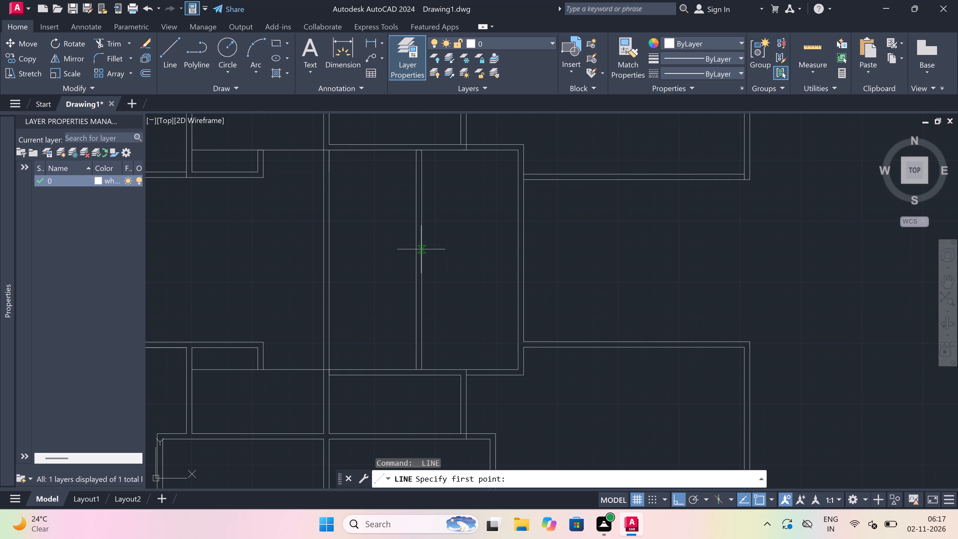
scroll(421, 248, down, 2)
scroll(416, 216, up, 2)
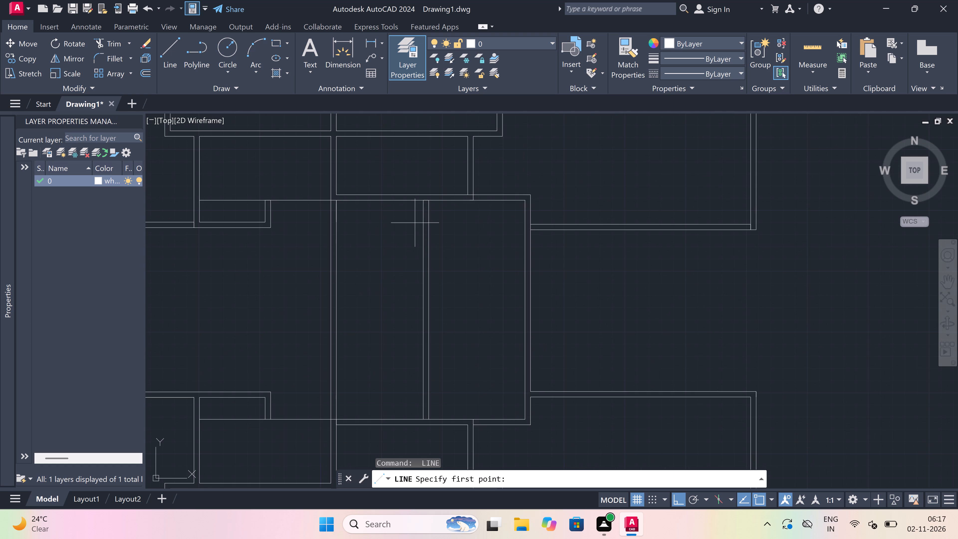
scroll(434, 308, up, 1)
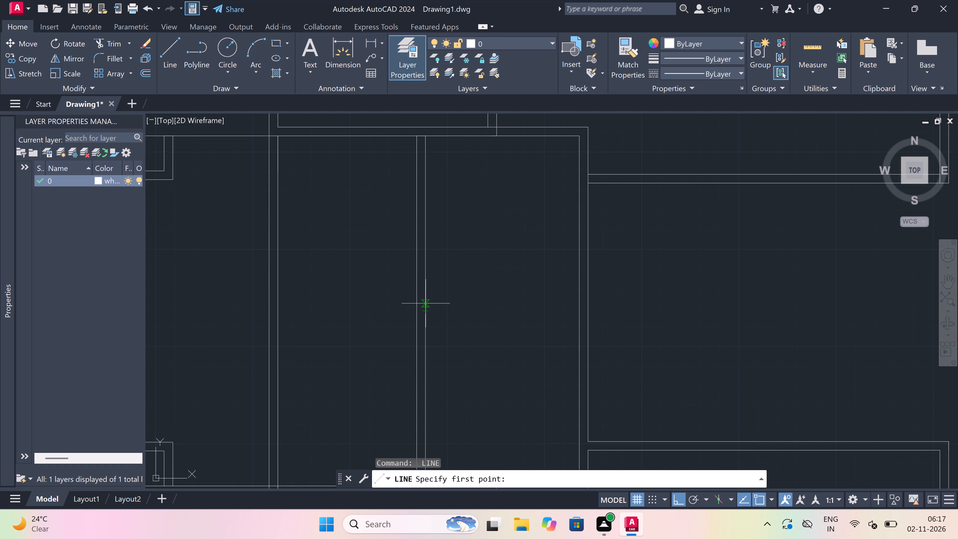
click(426, 302)
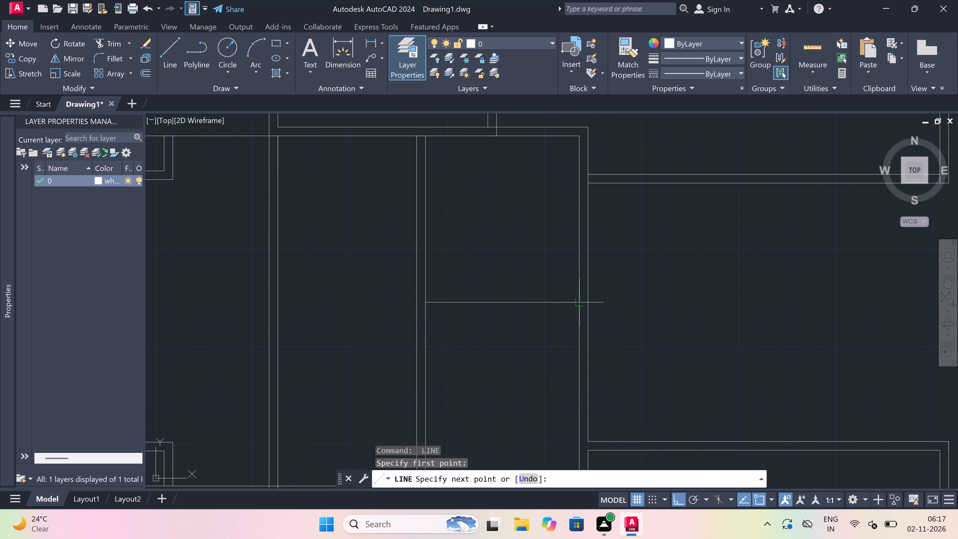
click(578, 301)
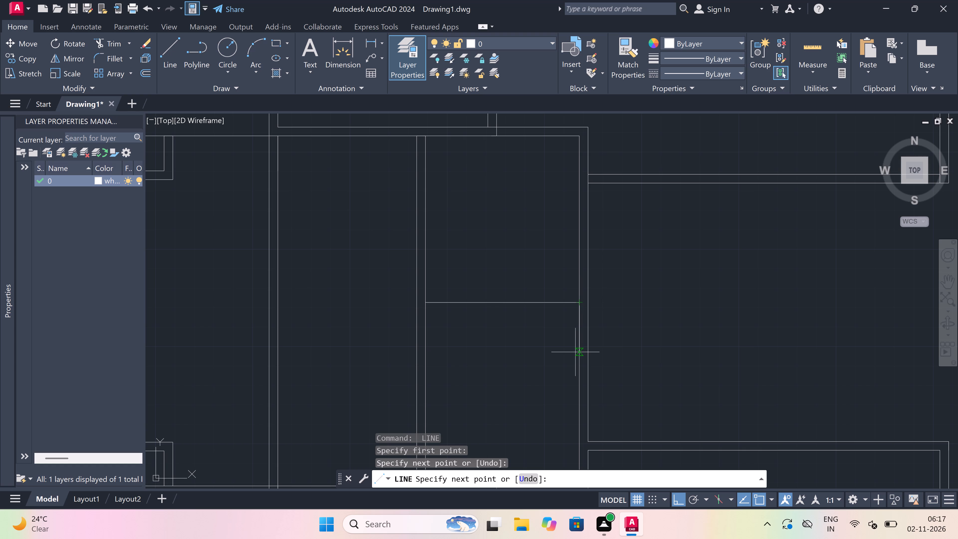
key(4)
text(.5)
text(")
key(space)
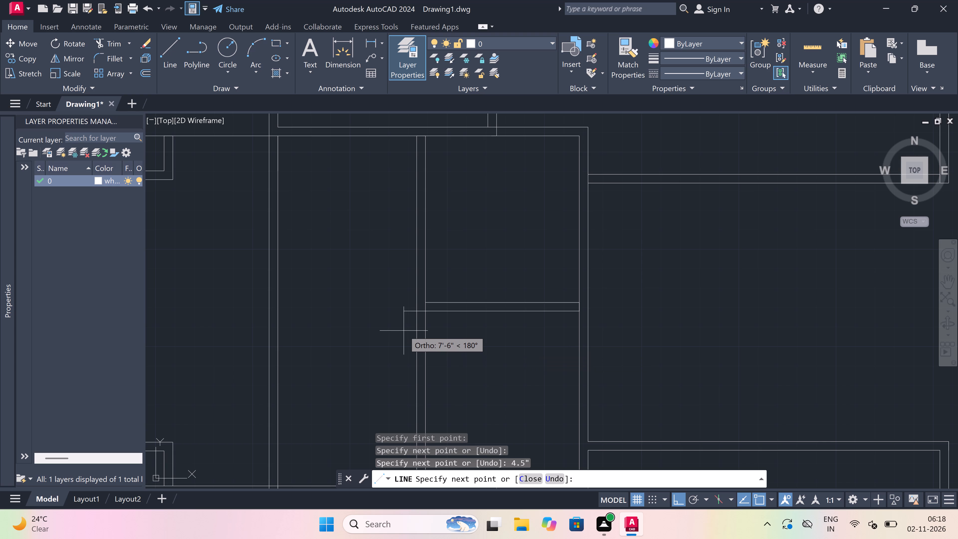
click(425, 308)
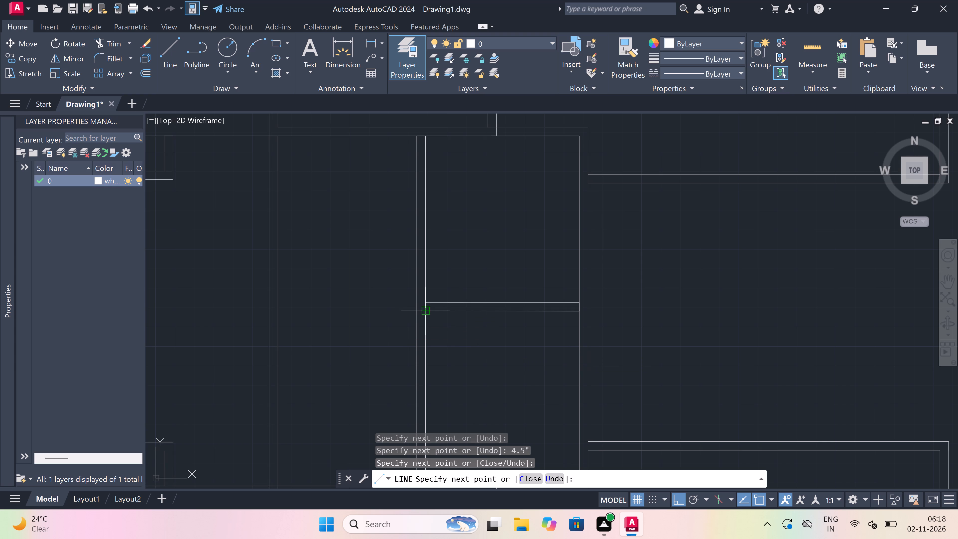
key(Escape)
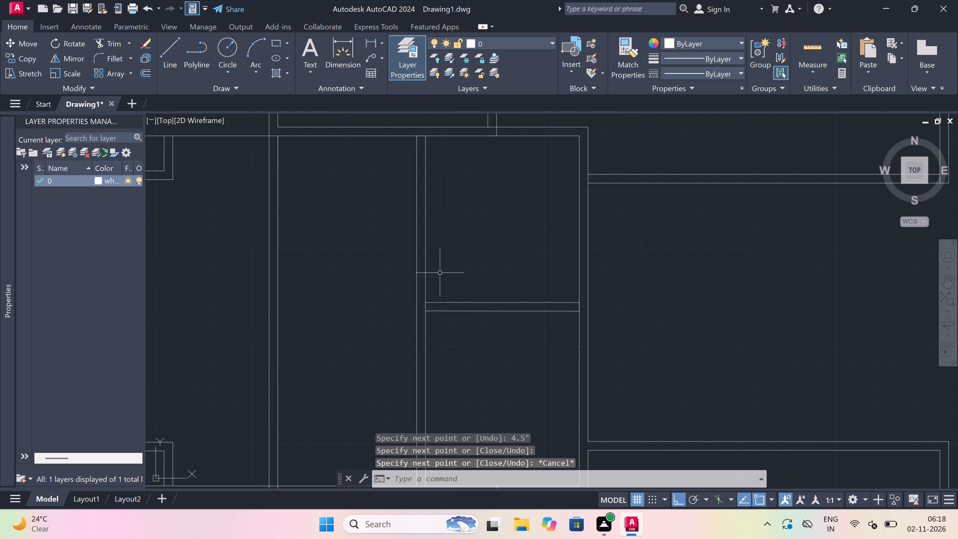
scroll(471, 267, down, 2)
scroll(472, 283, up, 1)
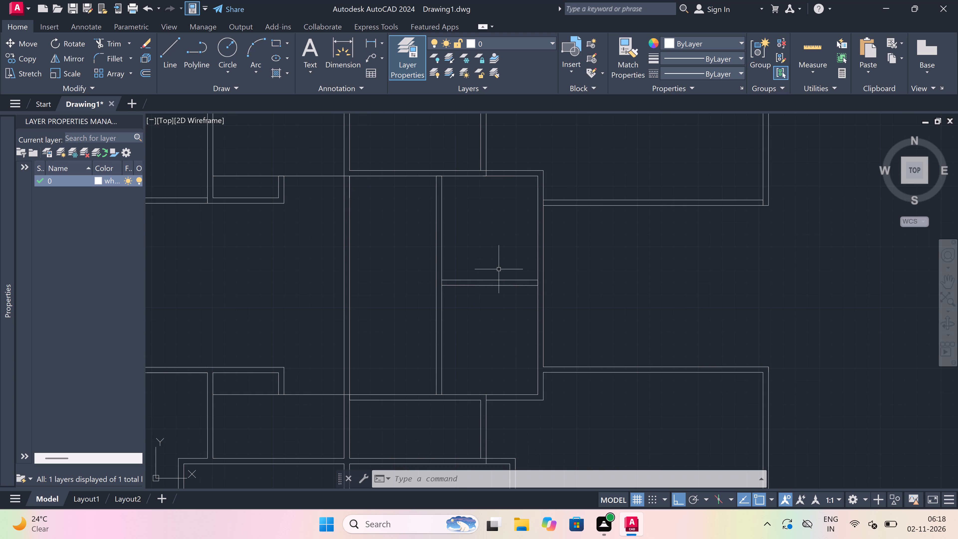
Draw a 4.5" thick vertical partition 8' right of the central room's outer right wall, between the upper and lower right rooms' facing walls.
scroll(499, 269, down, 1)
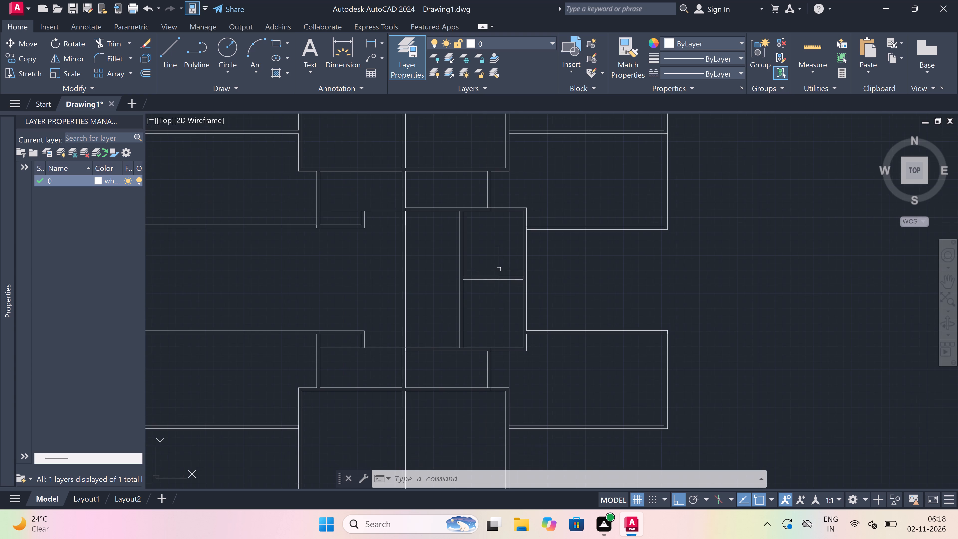
scroll(517, 291, up, 1)
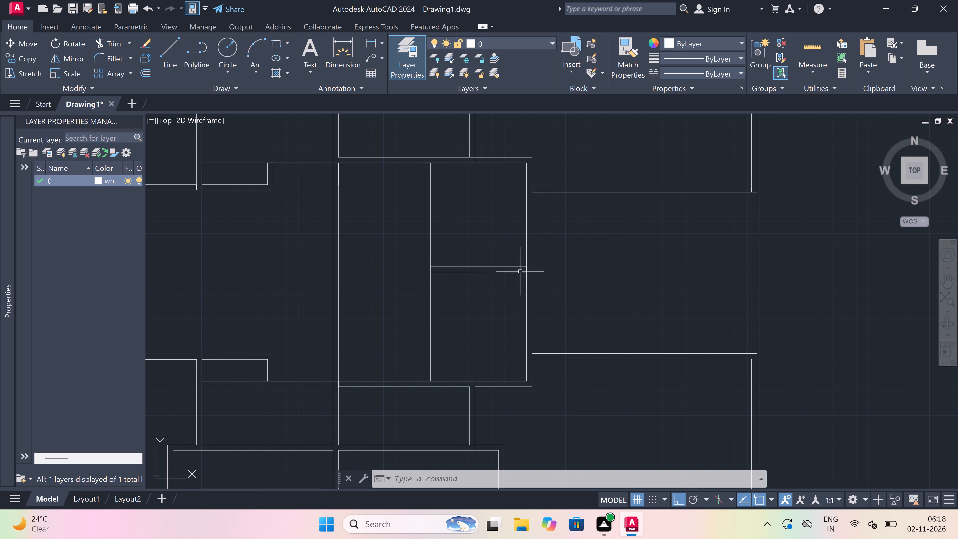
scroll(520, 271, down, 3)
scroll(544, 253, up, 2)
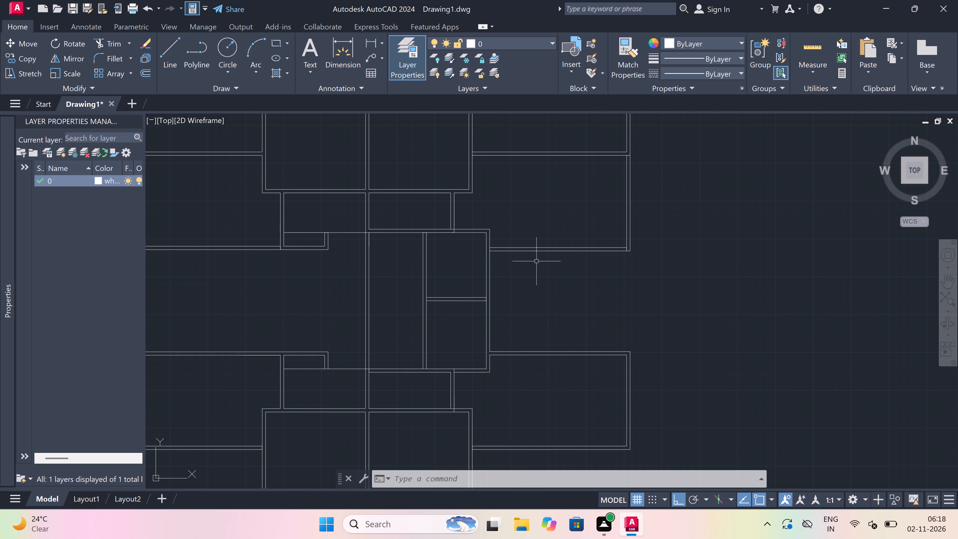
scroll(524, 269, up, 1)
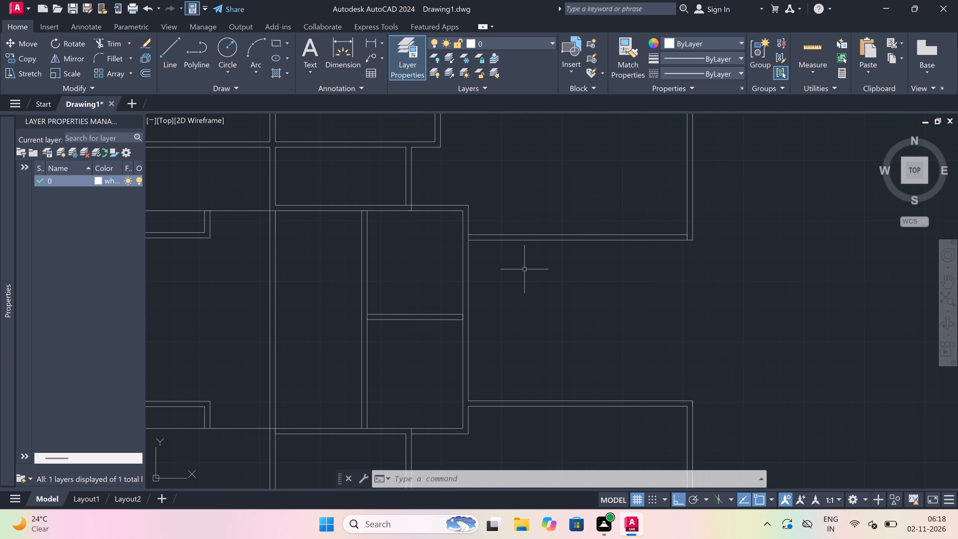
text(l)
key(space)
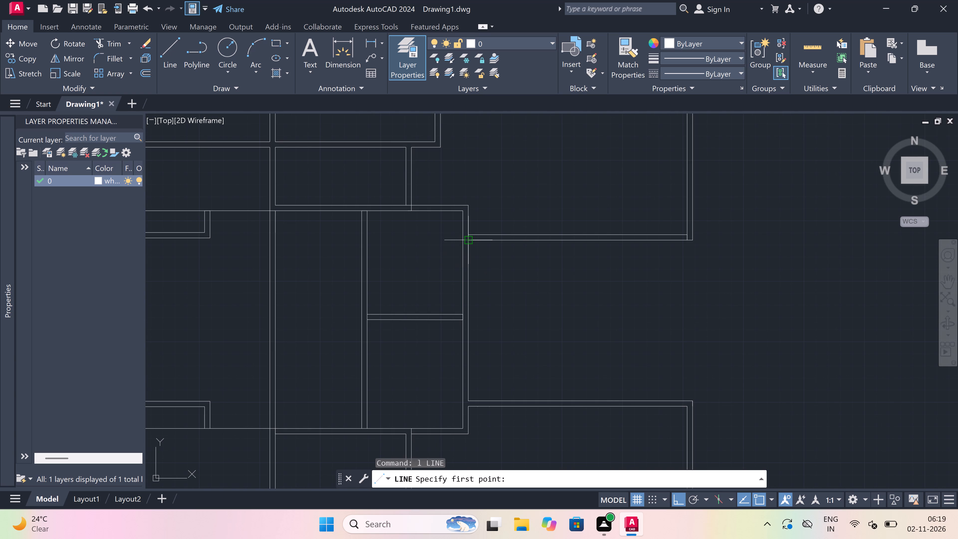
drag(467, 242, 485, 242)
text(8')
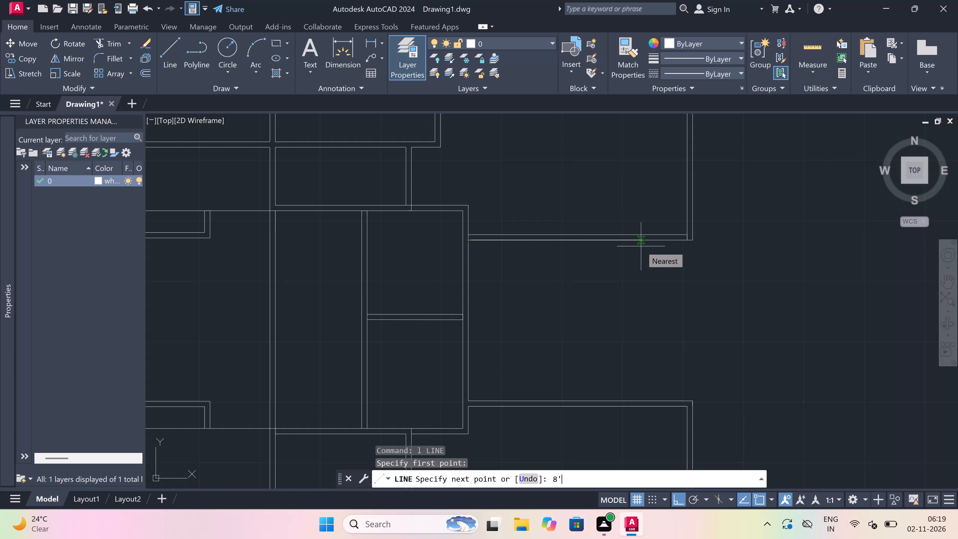
key(space)
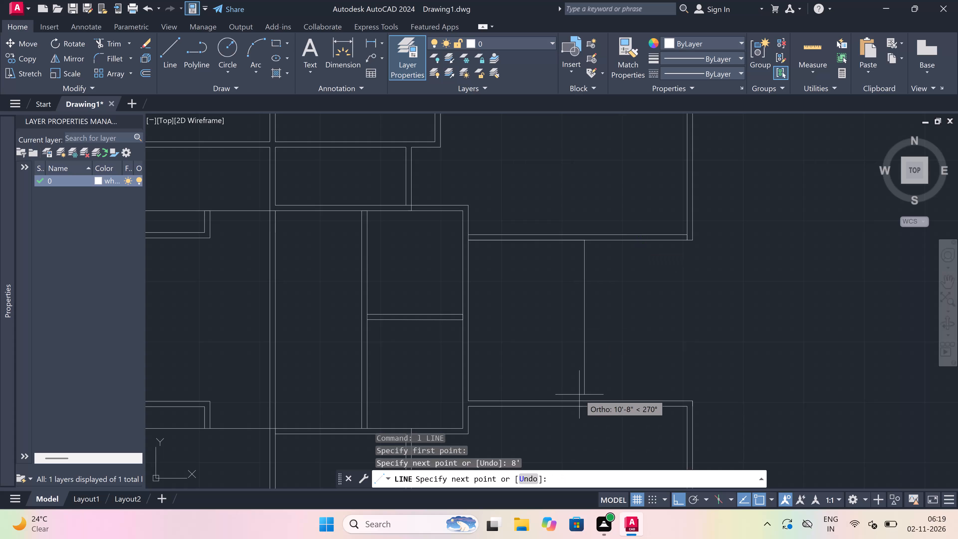
click(588, 398)
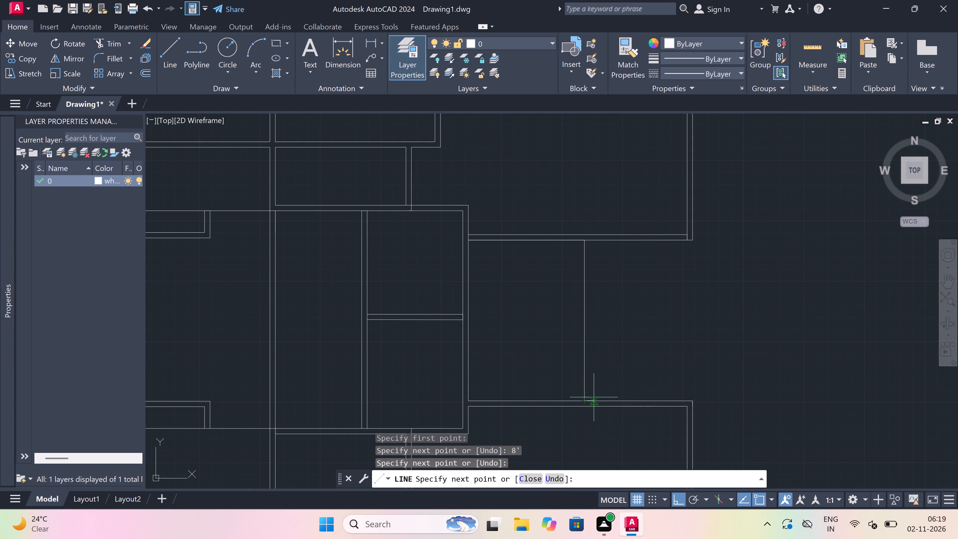
text(4.5)
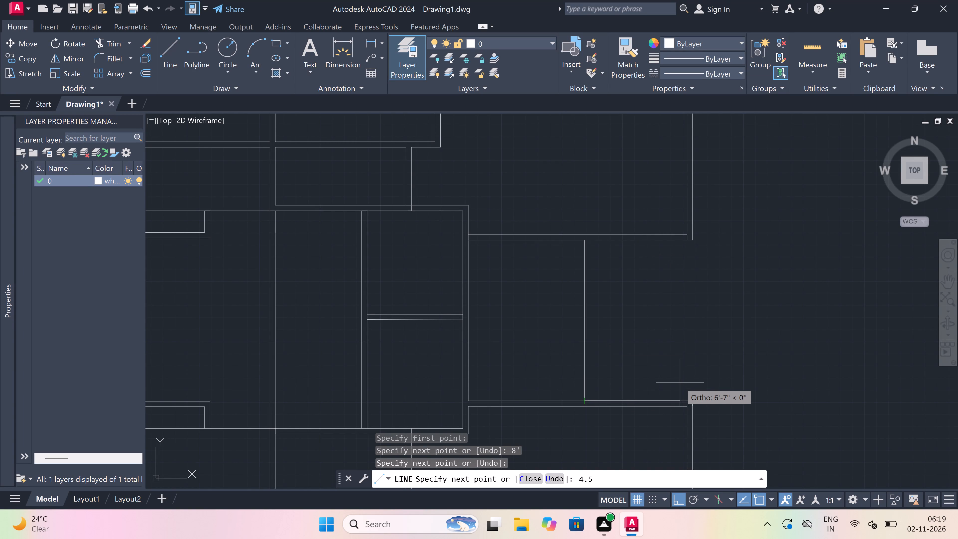
text(")
key(space)
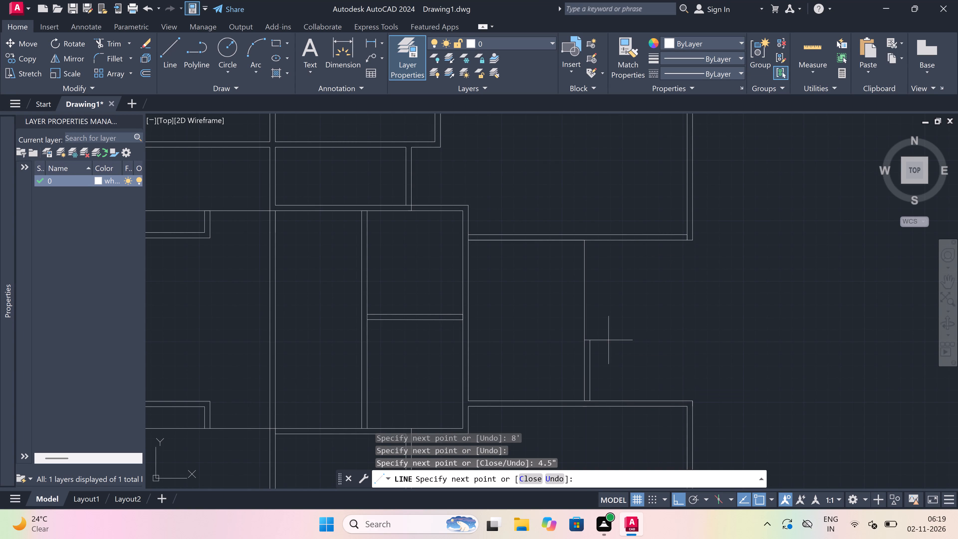
click(589, 243)
Continue the line 6'9" rightward from the new partition's top, along the upper right room's bottom outer wall line.
scroll(589, 243, down, 3)
scroll(647, 246, up, 3)
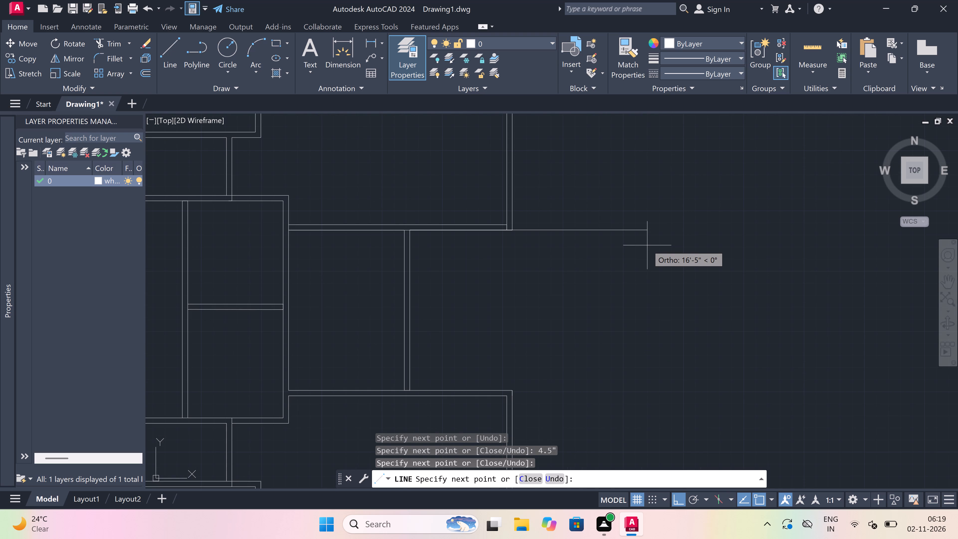
scroll(647, 245, up, 1)
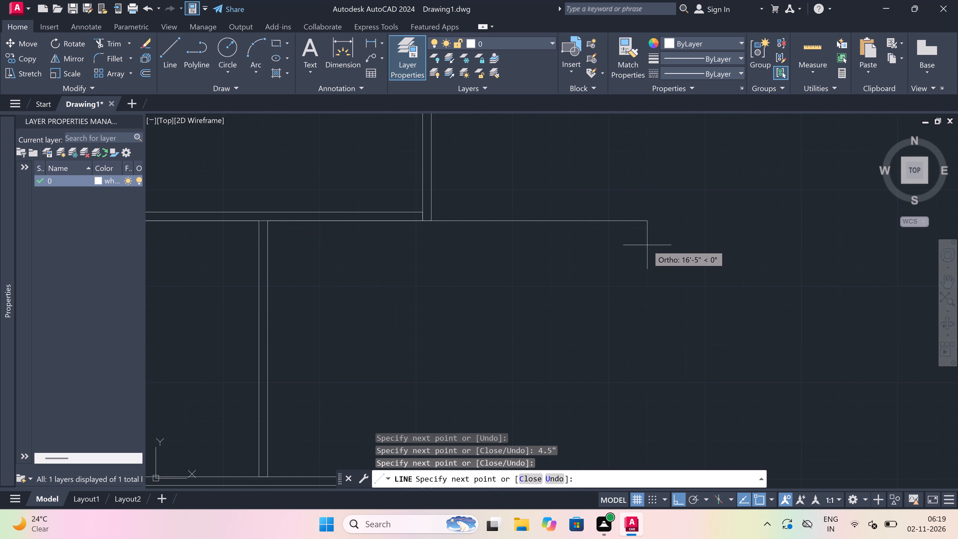
scroll(647, 245, up, 1)
scroll(647, 245, down, 3)
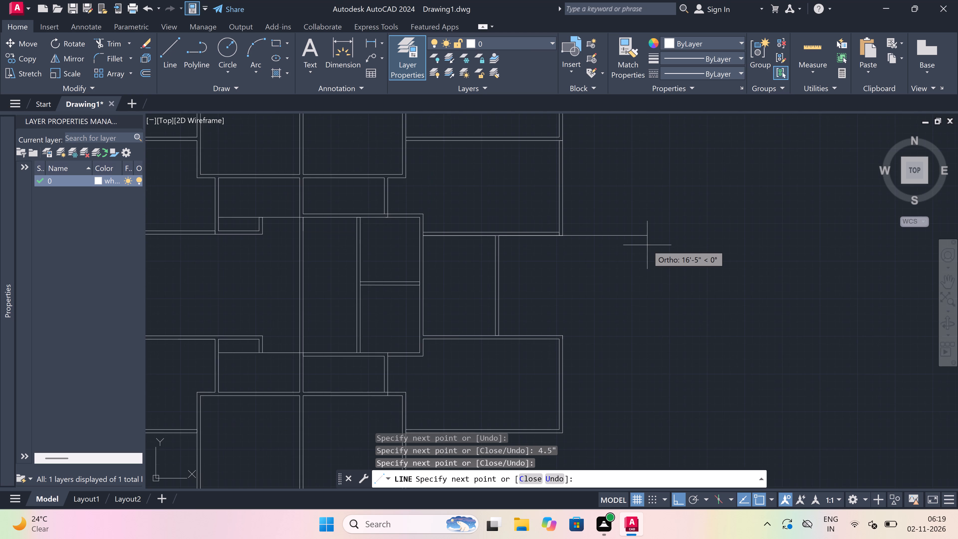
scroll(647, 245, up, 1)
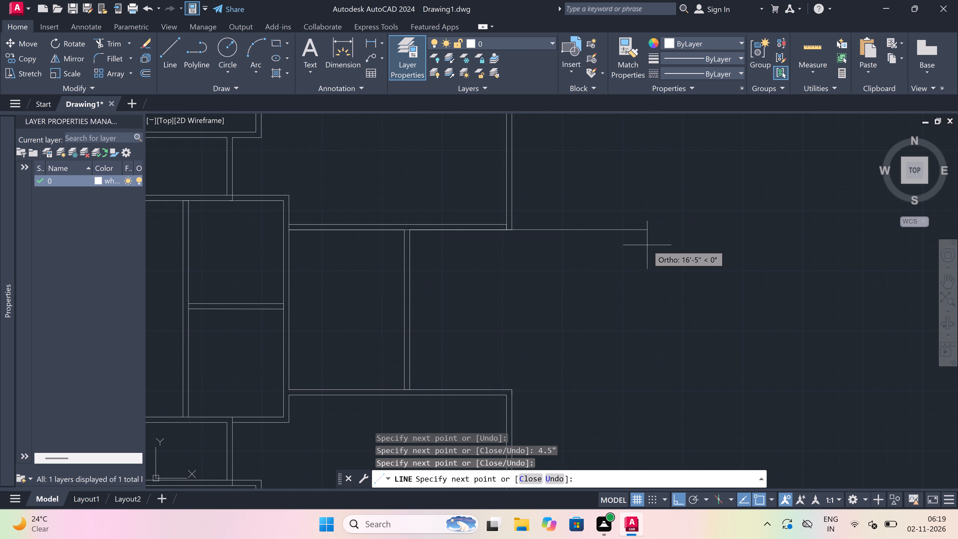
text(6'9")
key(space)
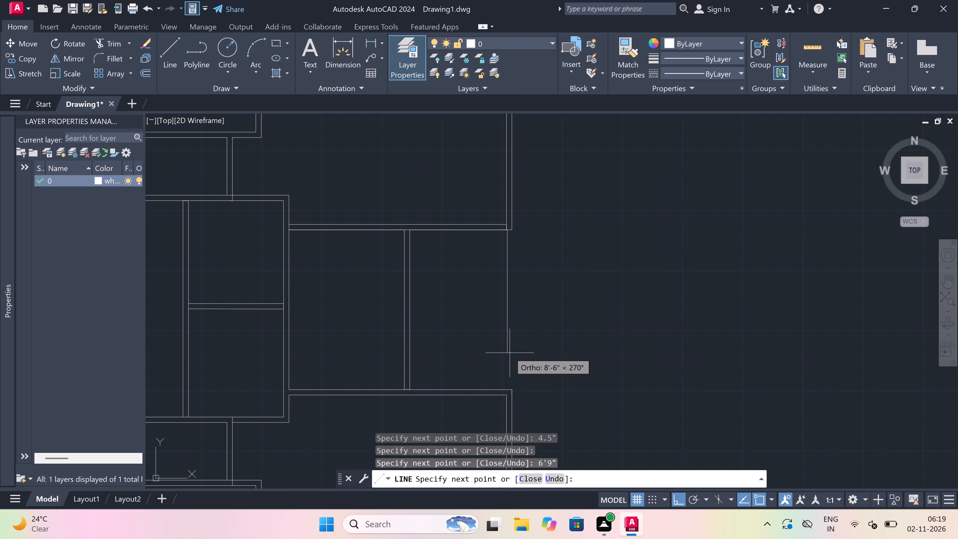
scroll(510, 353, down, 2)
scroll(510, 353, up, 1)
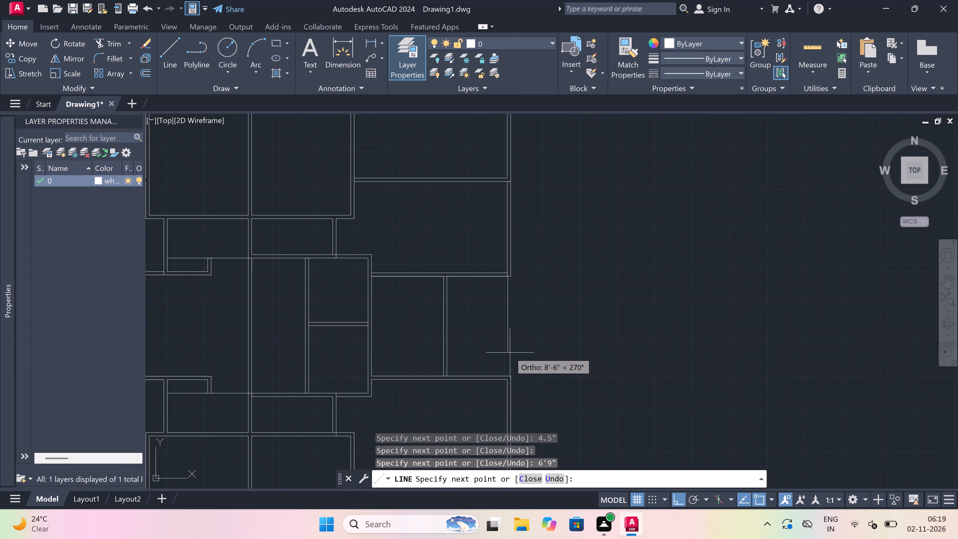
key(Escape)
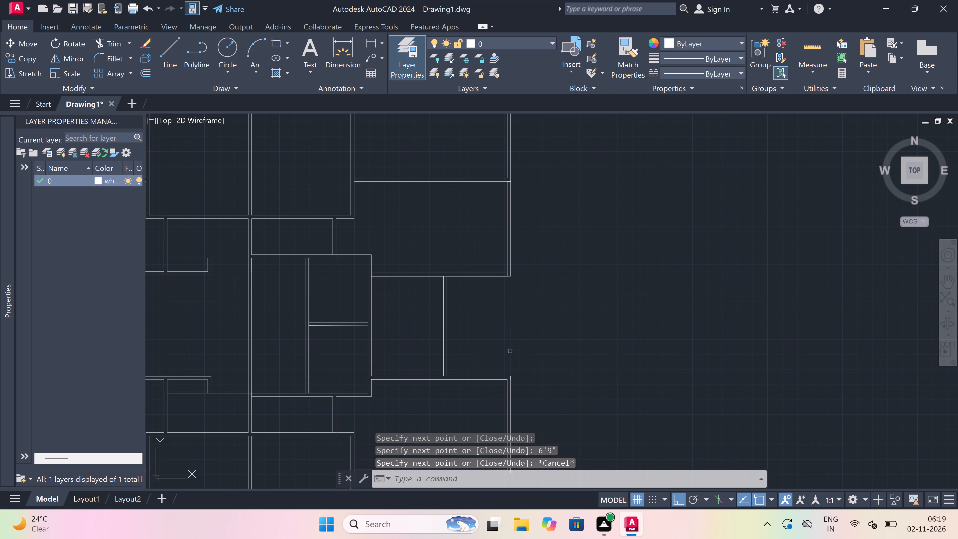
Draw a 4.5" thick horizontal partition from the new vertical partition's right face at about mid-height, extending right beyond the right rooms' outer walls.
text(l)
key(space)
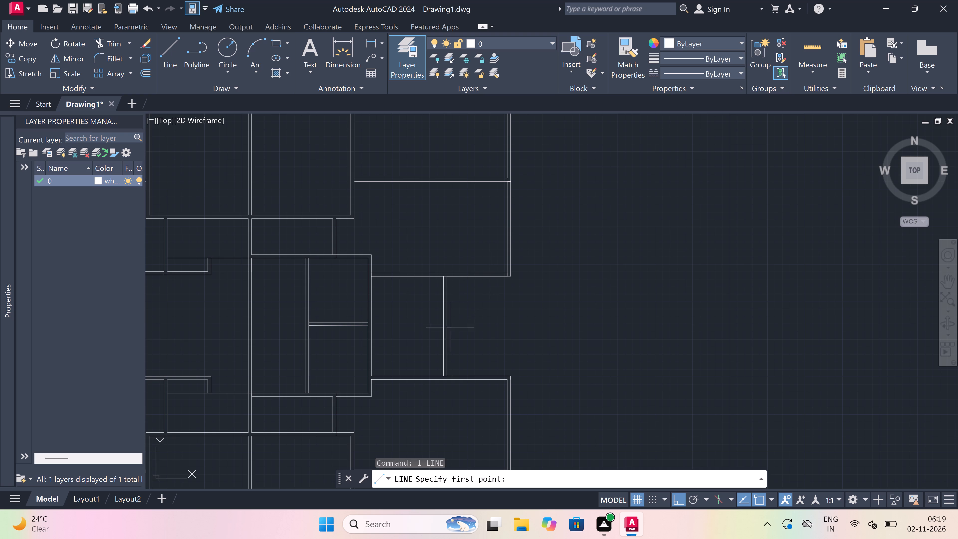
scroll(448, 325, up, 2)
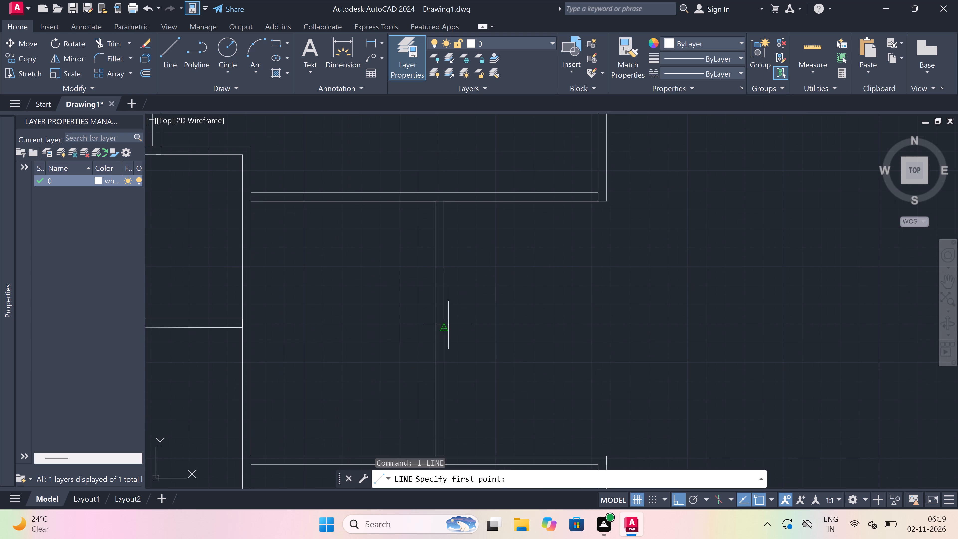
drag(444, 319, 445, 323)
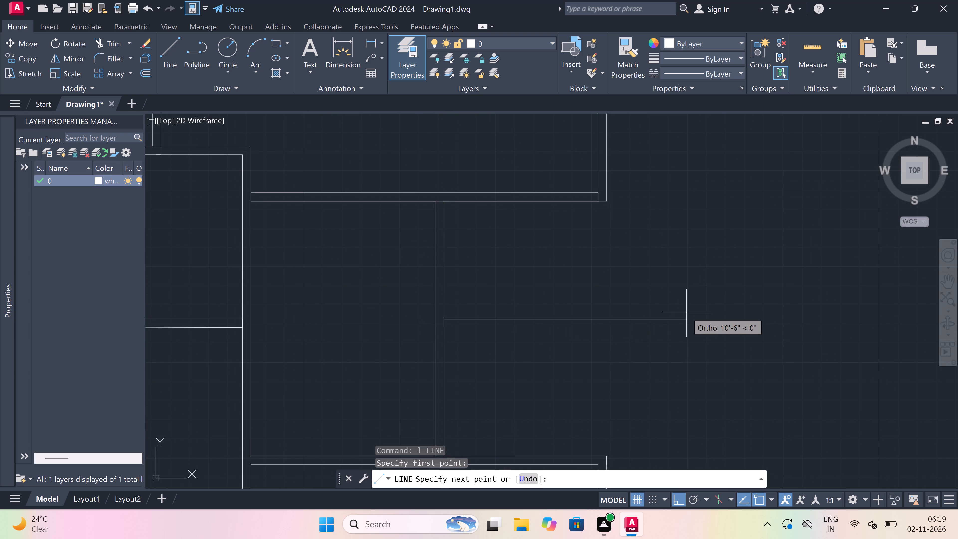
click(787, 316)
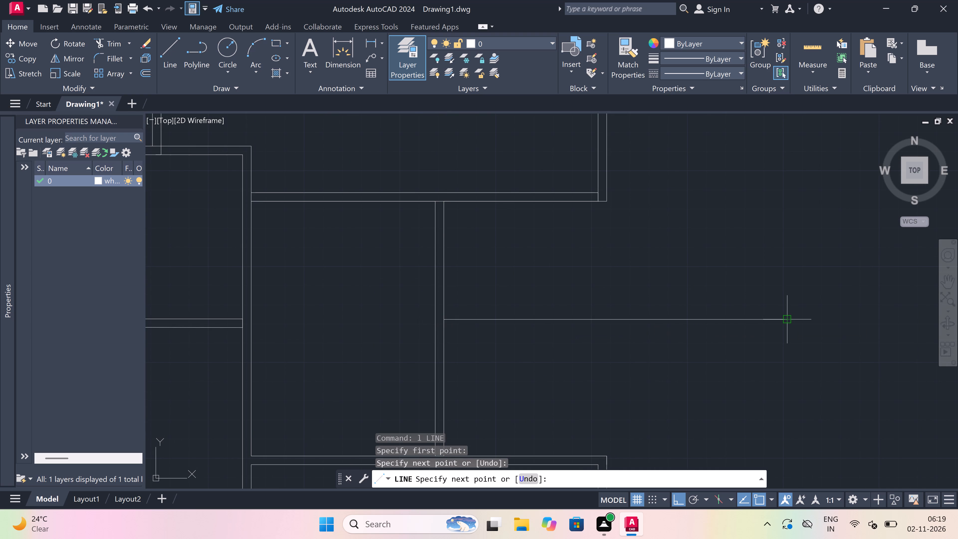
key(Escape)
text(l)
key(space)
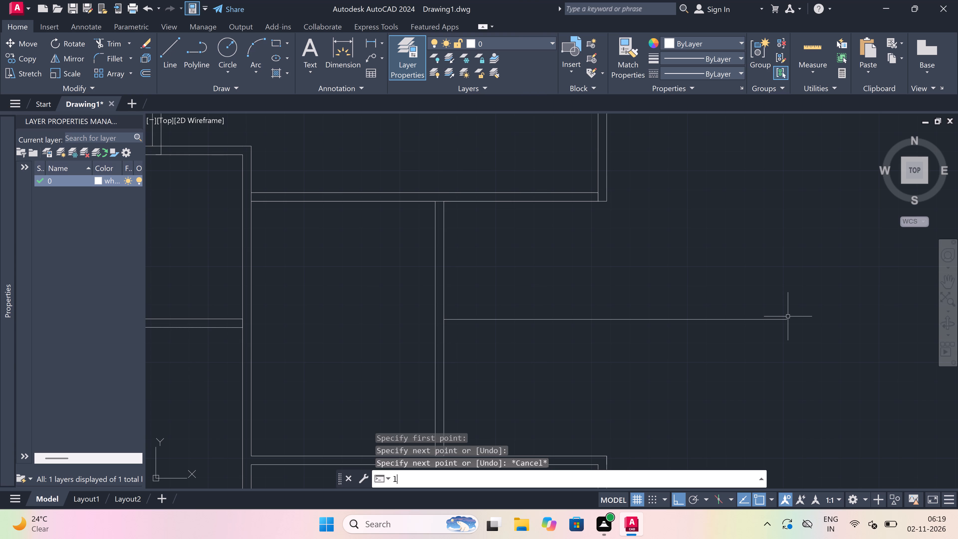
click(788, 319)
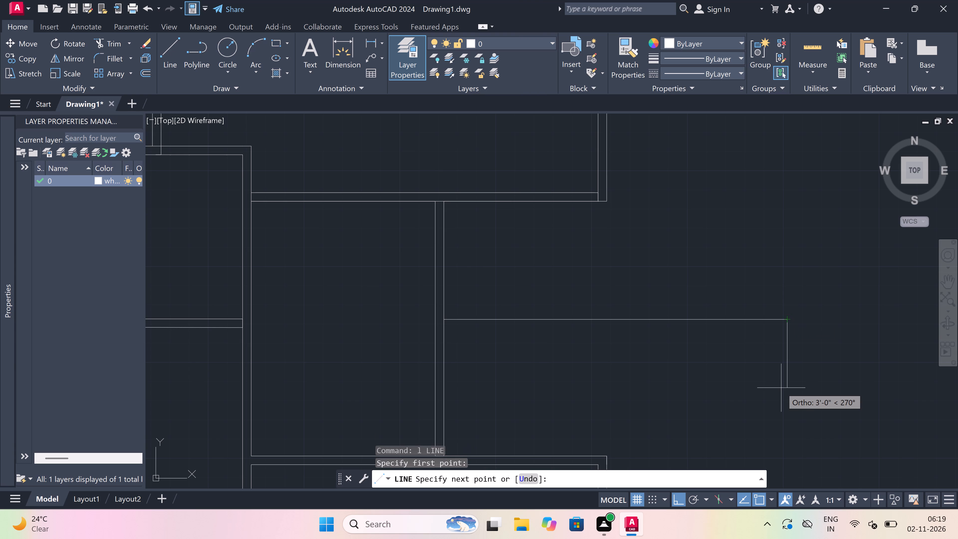
text(4.5)
text(")
key(space)
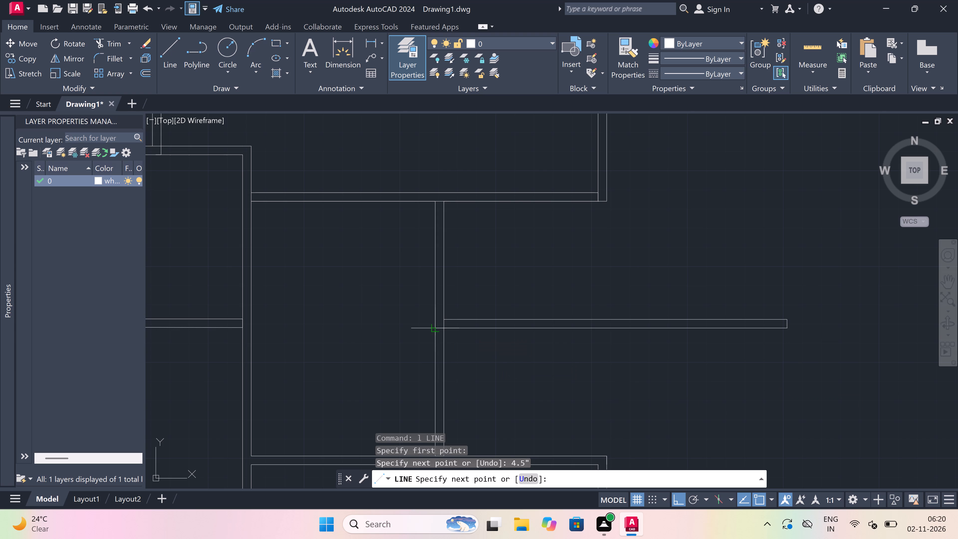
scroll(448, 323, up, 3)
click(431, 342)
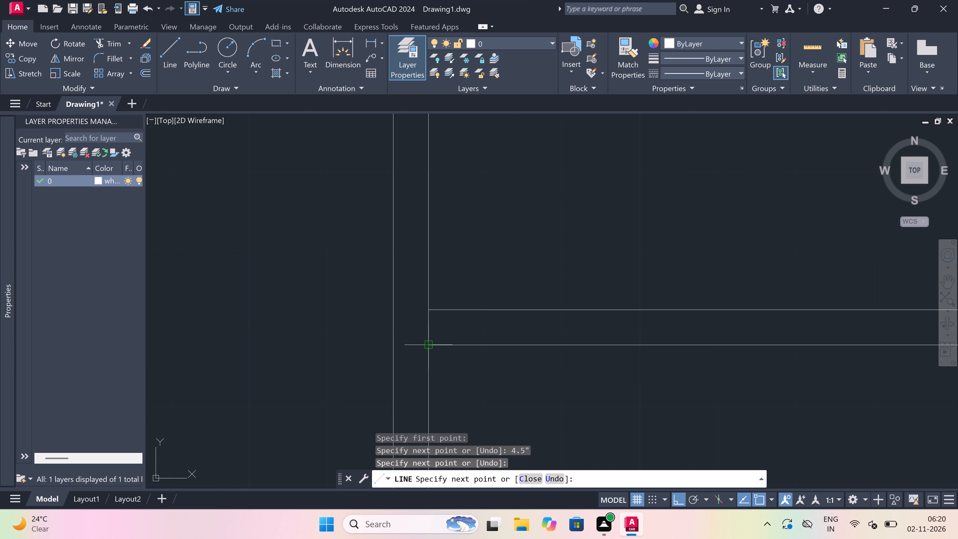
key(Escape)
Draw a room outline rising 7'9" from the new horizontal partition's top face, reaching 4' right of the upper right room's outer wall and overlapping its lower-right corner.
key(space)
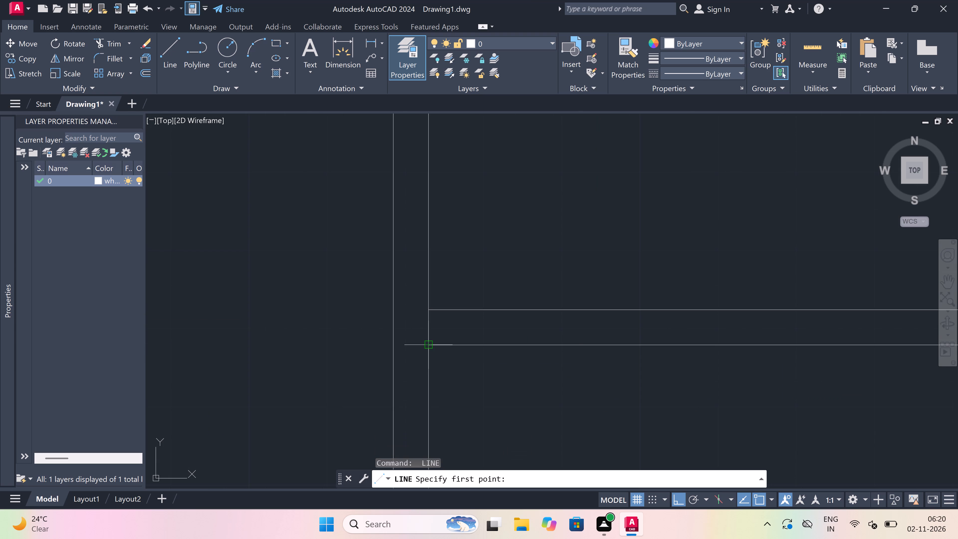
scroll(407, 351, down, 6)
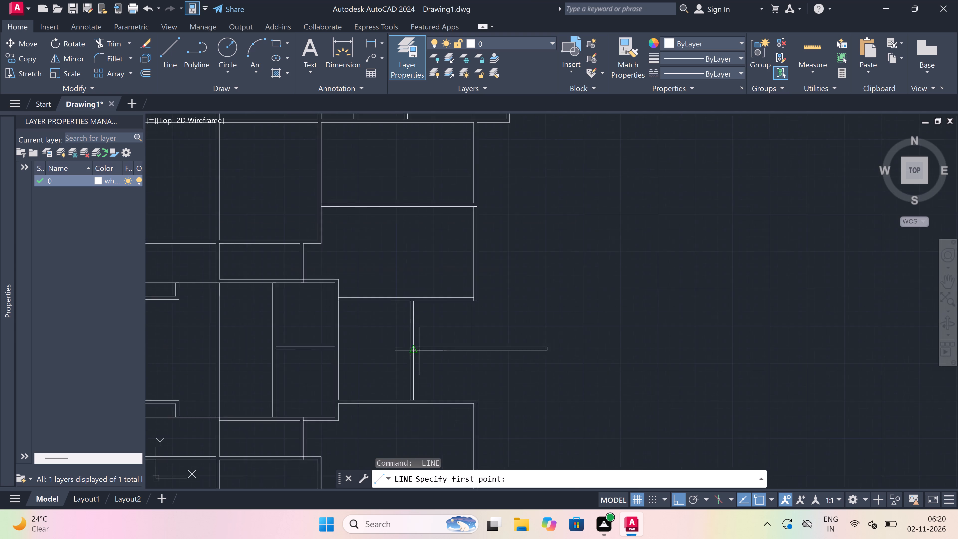
scroll(419, 351, down, 1)
scroll(427, 342, up, 3)
scroll(445, 343, down, 3)
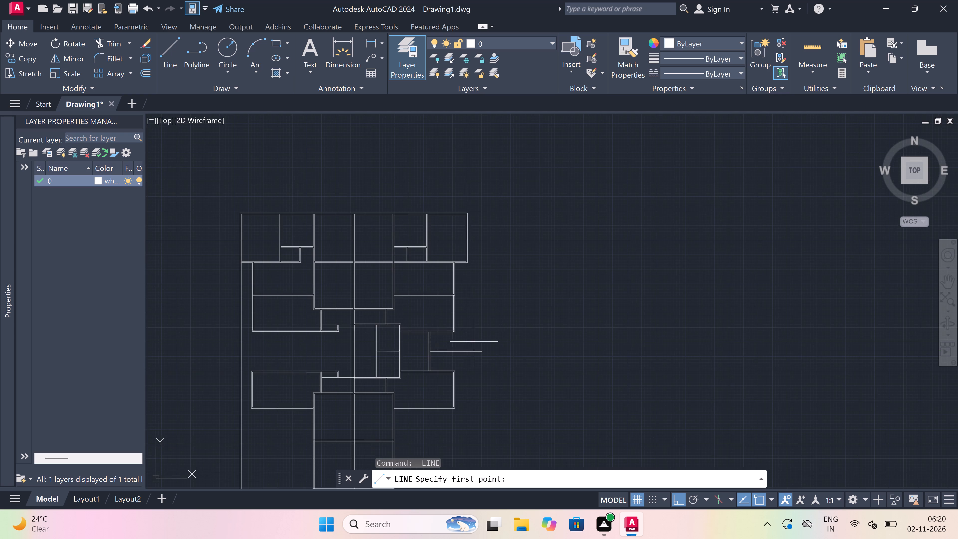
scroll(475, 340, up, 2)
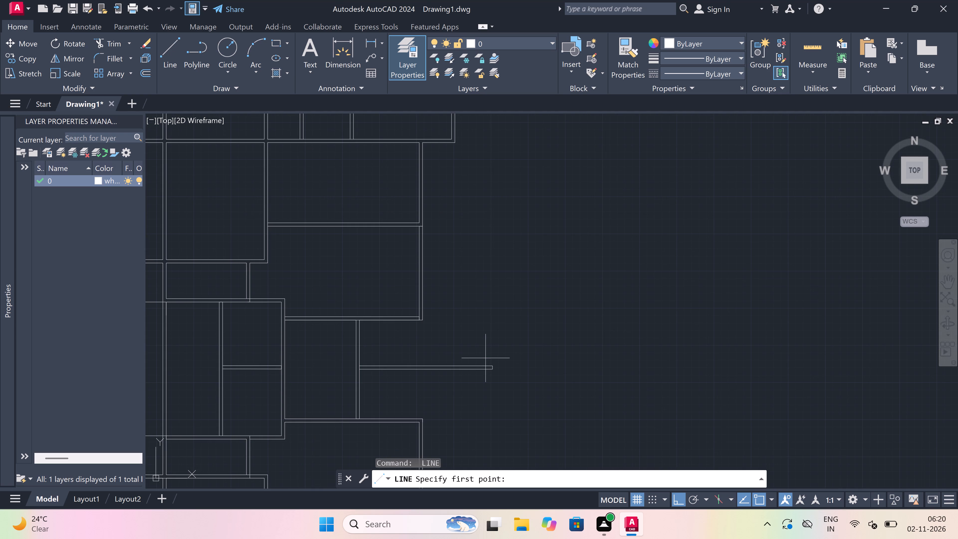
scroll(487, 367, up, 1)
scroll(489, 365, down, 3)
scroll(425, 354, up, 2)
scroll(510, 362, up, 2)
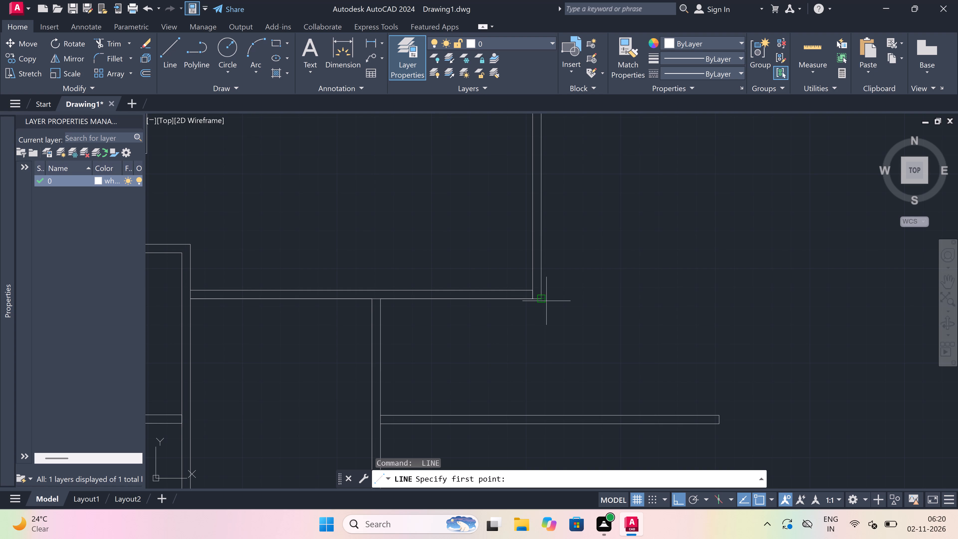
click(542, 416)
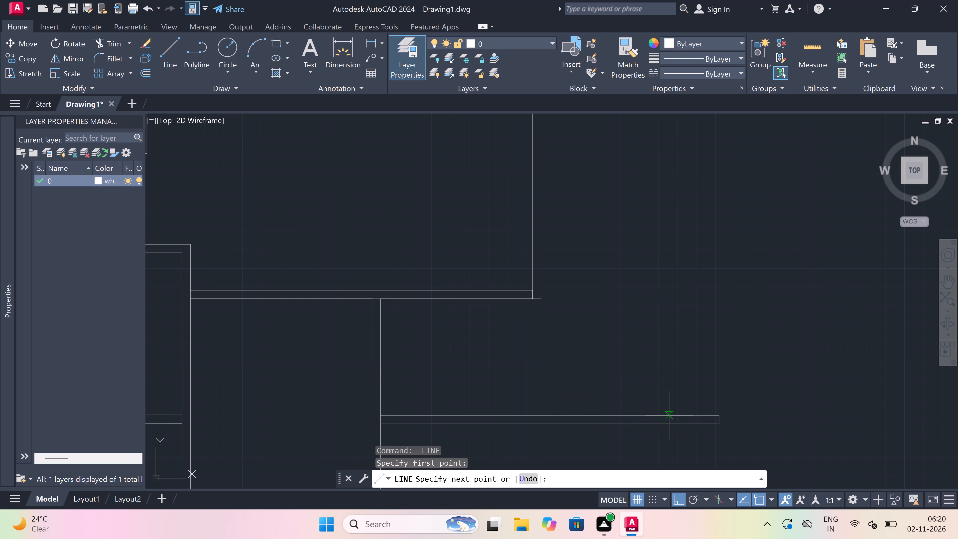
text(4')
key(space)
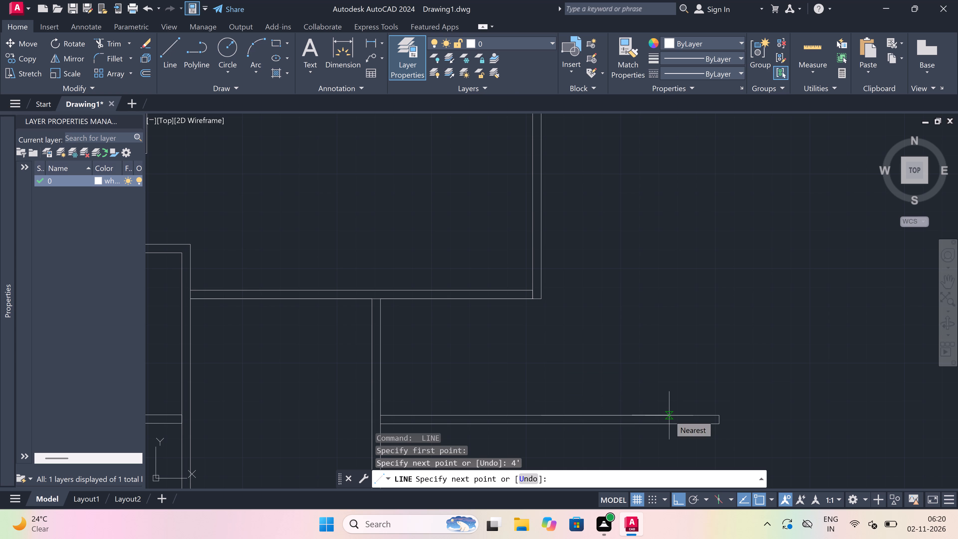
text(7'9")
key(space)
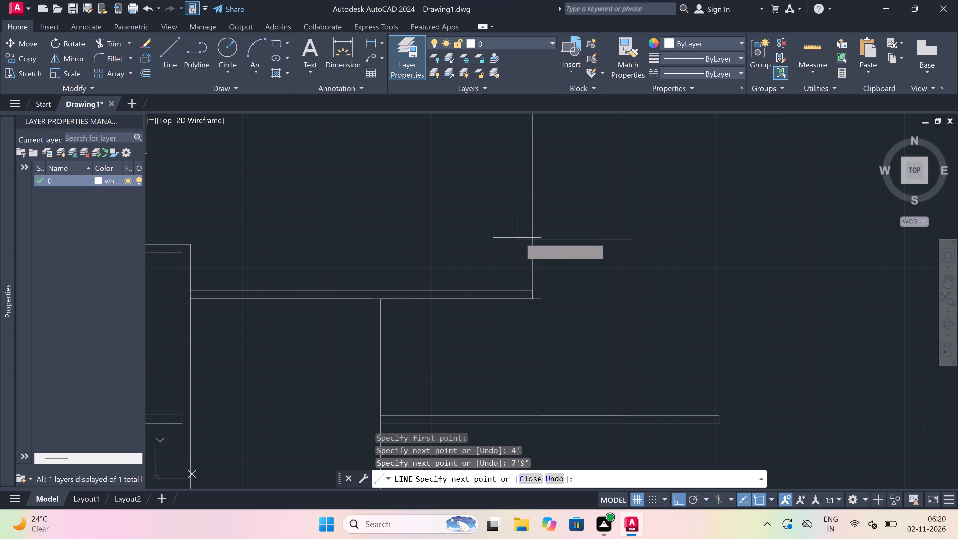
drag(529, 238, 525, 236)
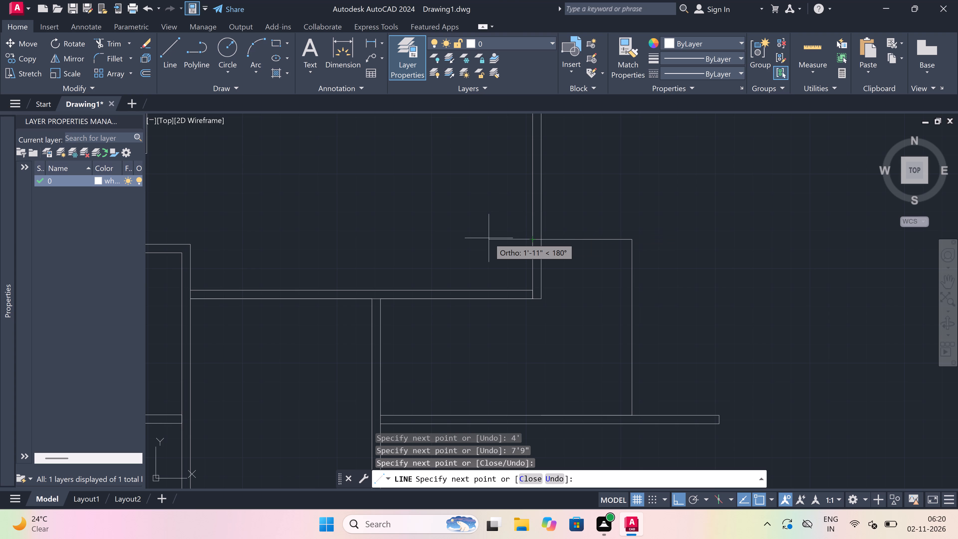
text(1')
key(space)
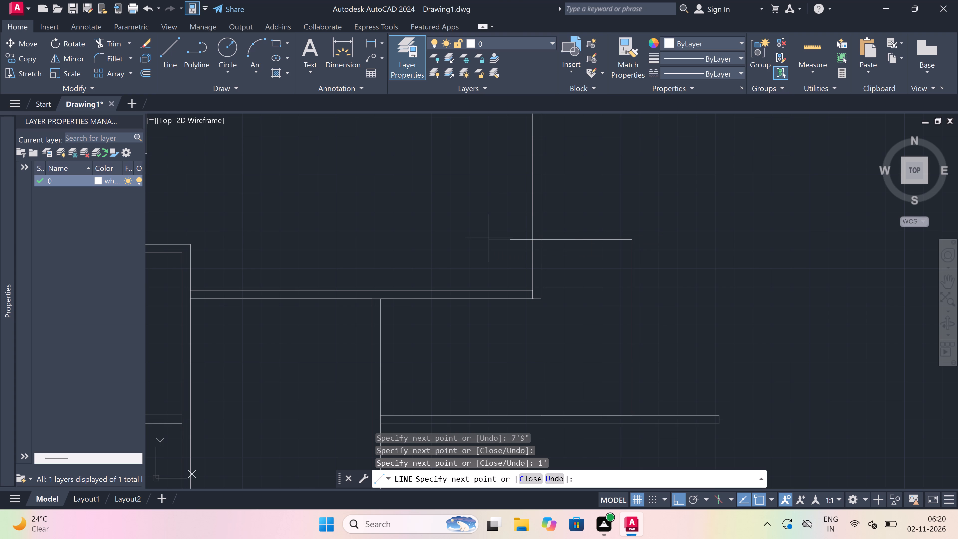
click(511, 411)
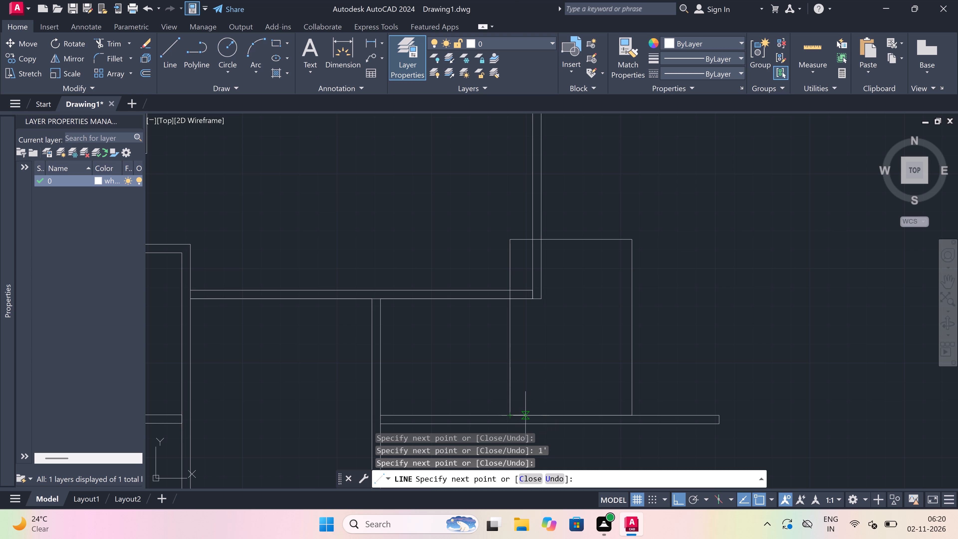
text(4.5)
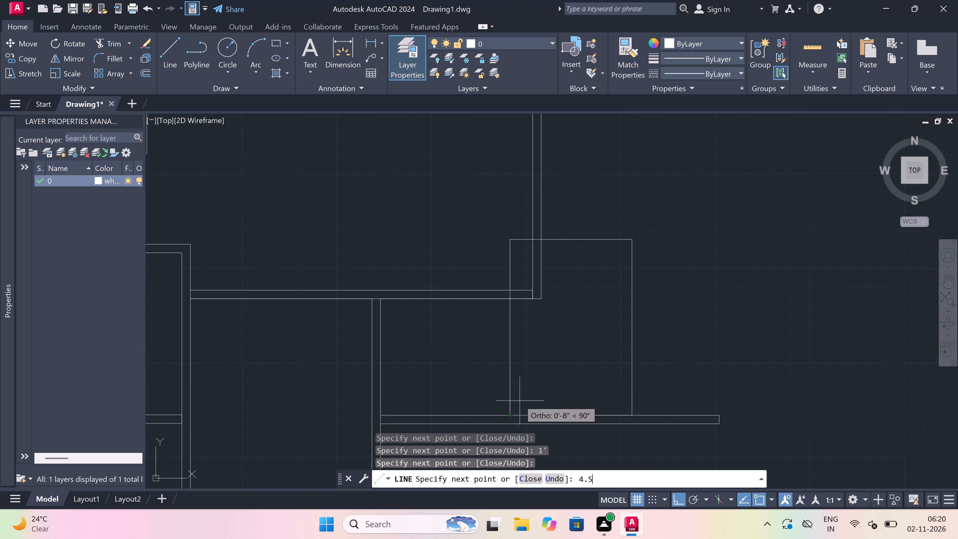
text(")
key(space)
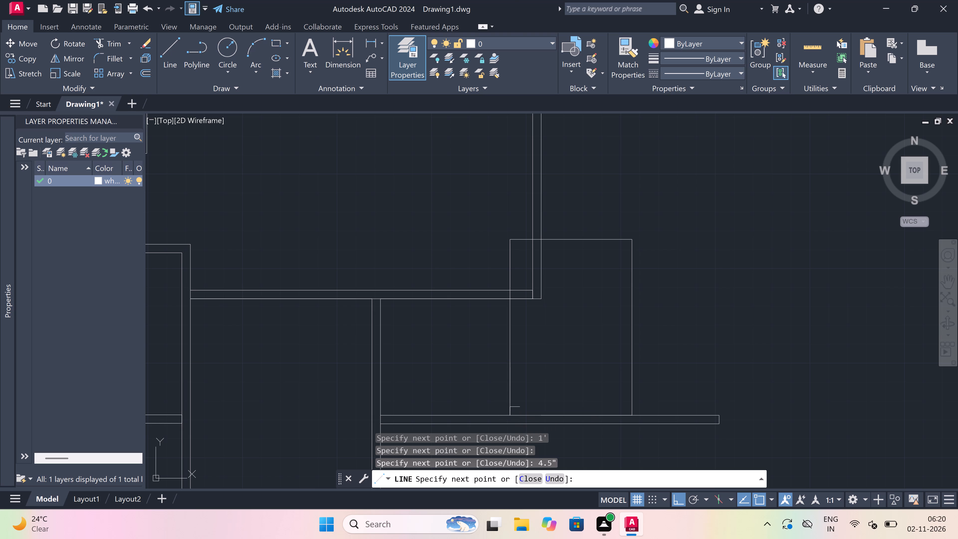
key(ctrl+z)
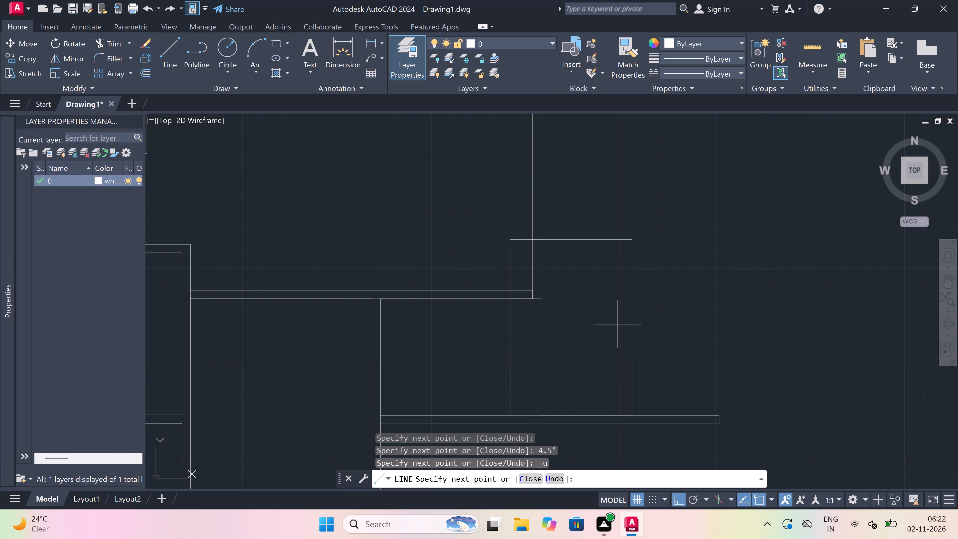
Draw the outline's second wall faces 4.5" away: inside the left and top lines, and outside the right line down to the horizontal partition.
text(4.5")
key(space)
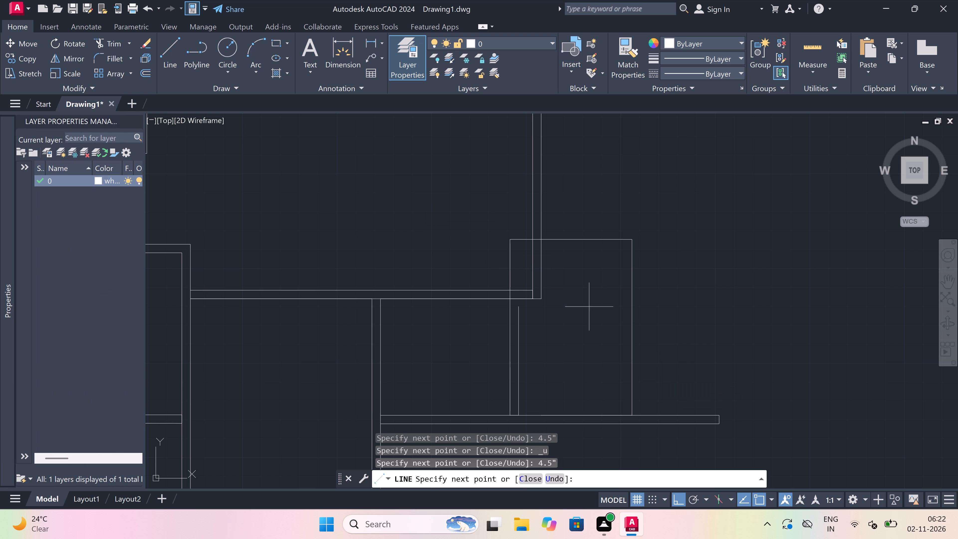
scroll(567, 248, up, 1)
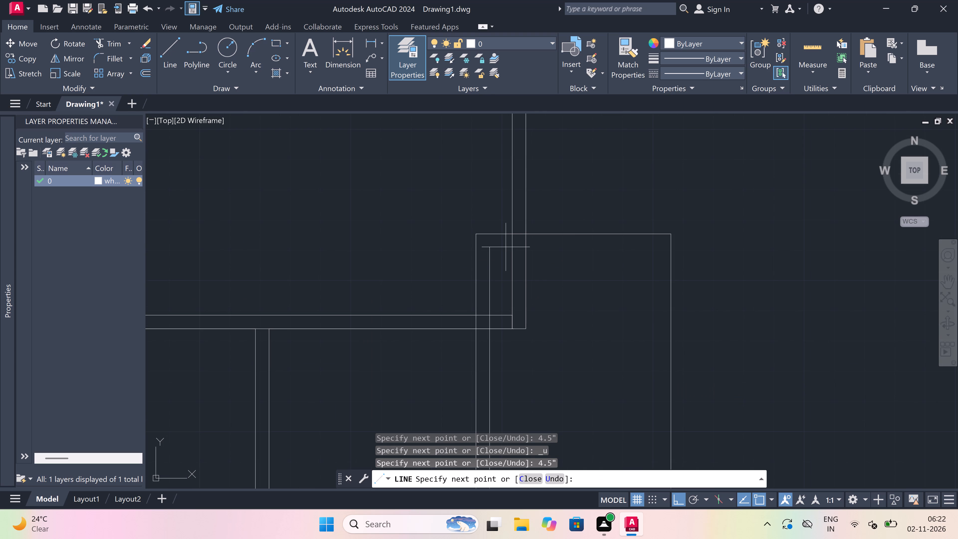
scroll(496, 233, up, 2)
click(480, 233)
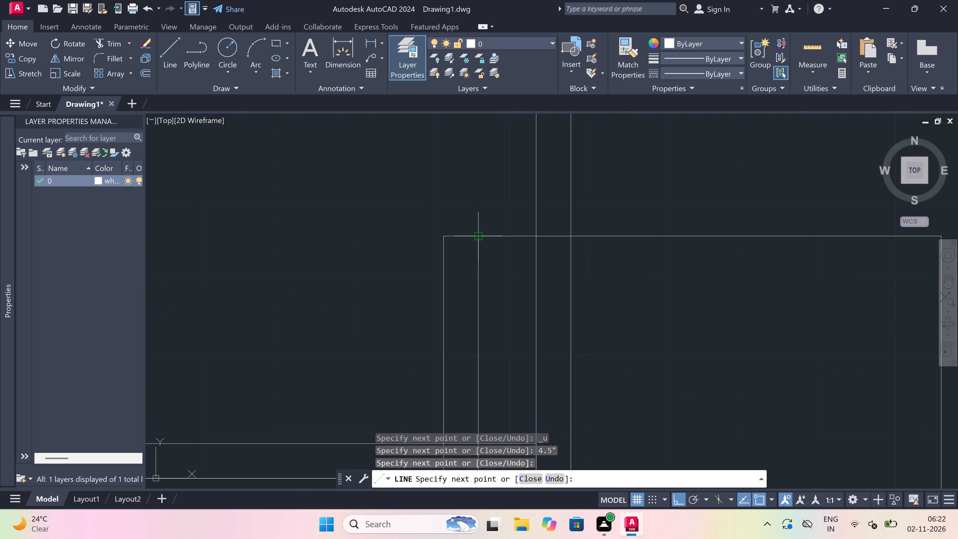
text(4.5")
key(space)
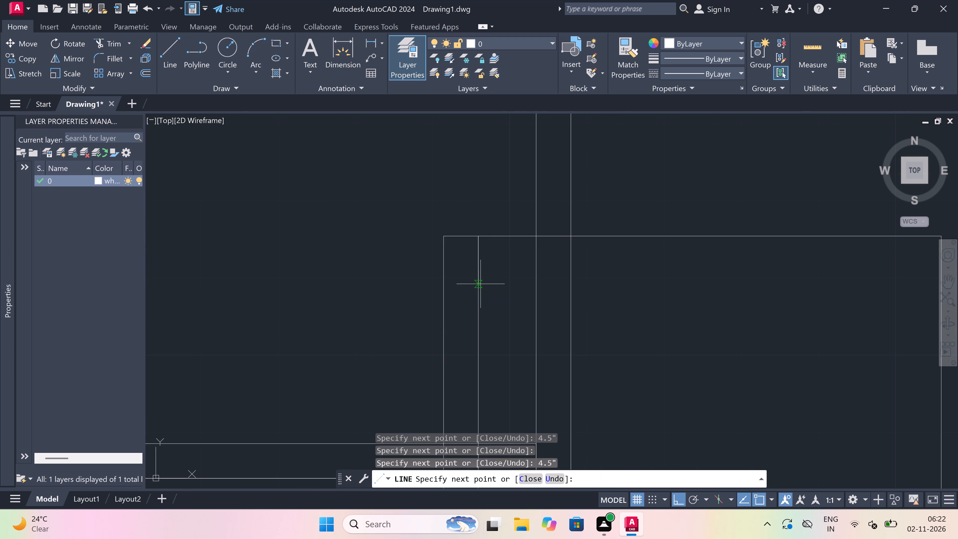
scroll(480, 283, down, 4)
scroll(550, 274, up, 5)
click(552, 309)
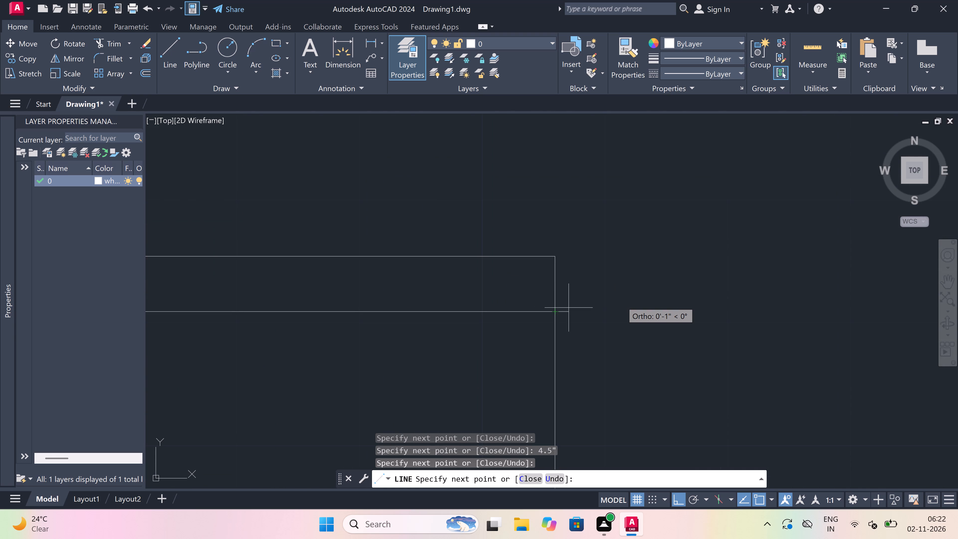
text(4.5")
key(space)
scroll(620, 300, down, 3)
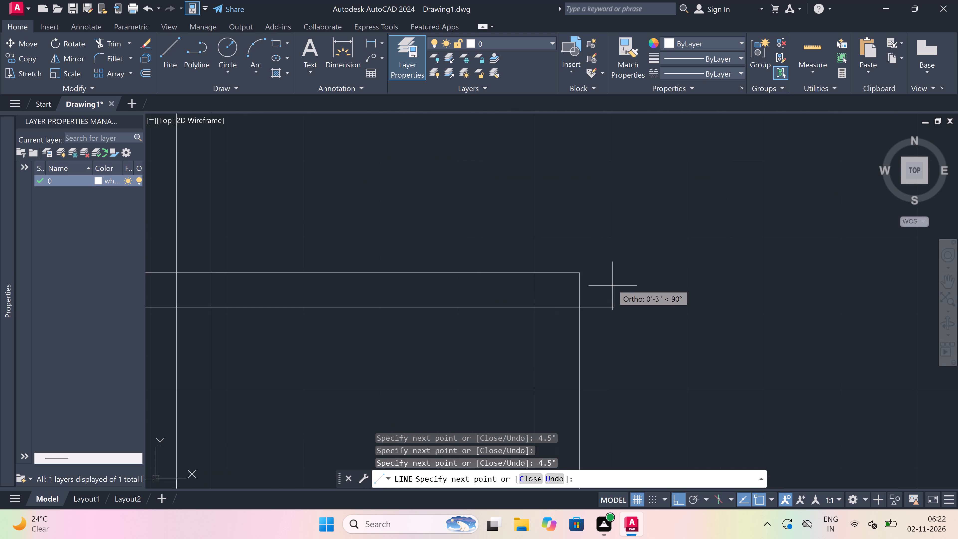
scroll(612, 284, down, 2)
scroll(611, 394, up, 4)
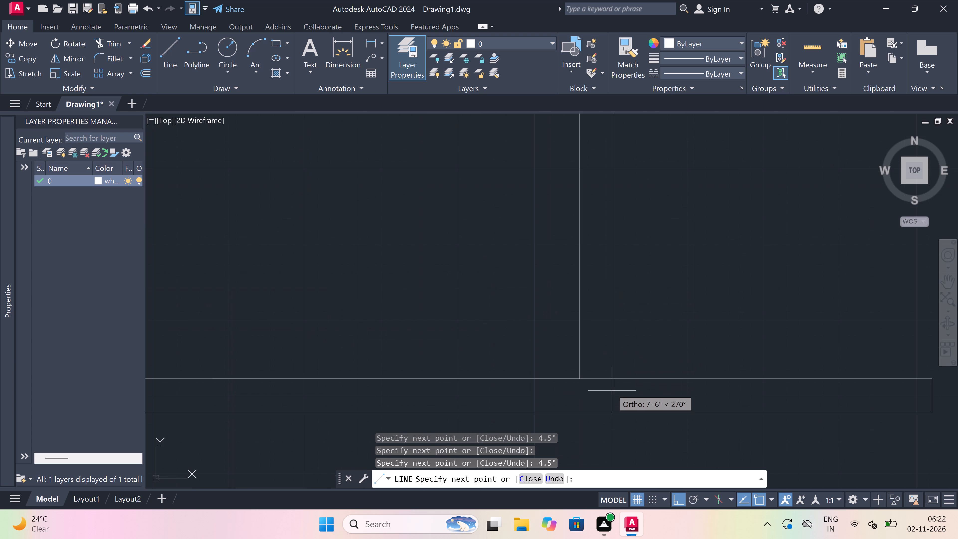
click(613, 381)
key(Escape)
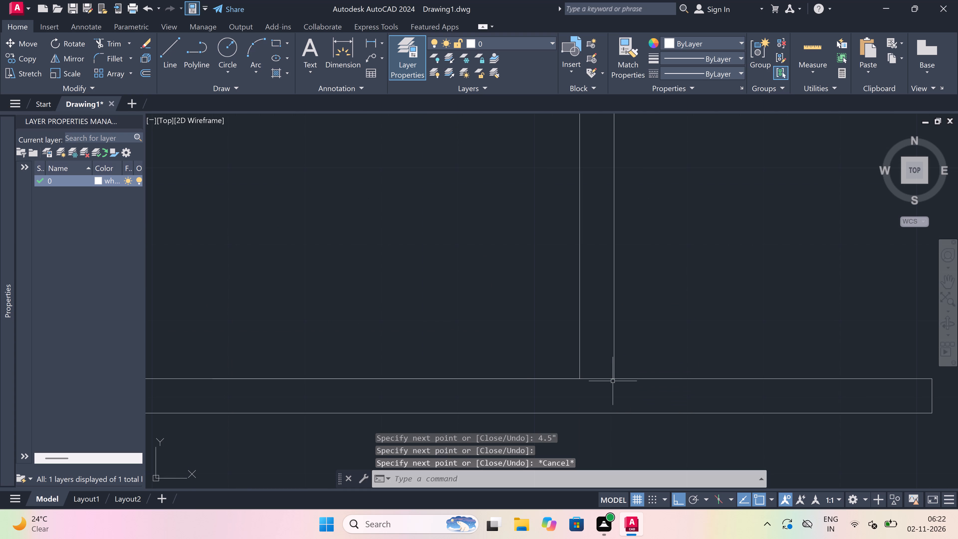
Trim the upper right room's bottom and right wall lines where they run inside the new small room.
key(t)
text(r)
key(space)
scroll(613, 381, down, 5)
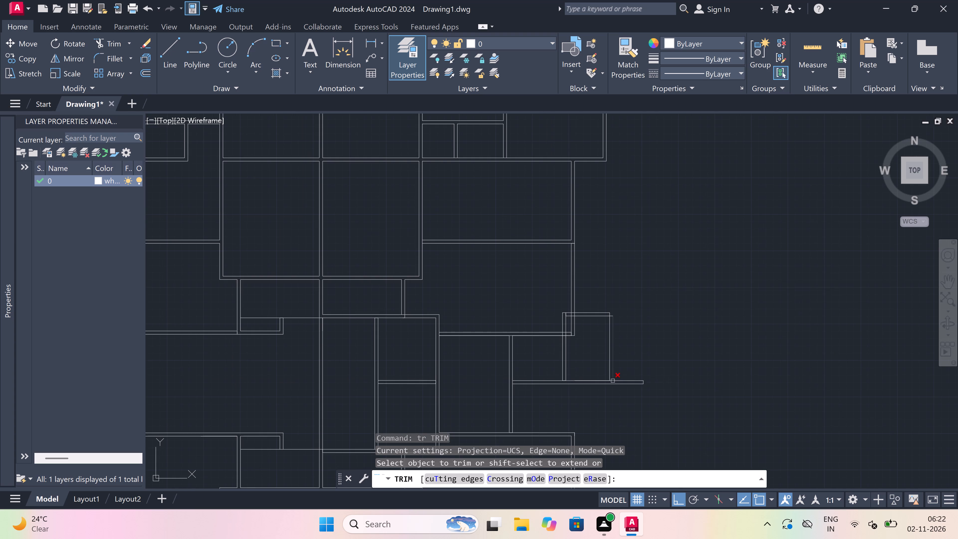
scroll(536, 314, up, 3)
scroll(649, 352, down, 1)
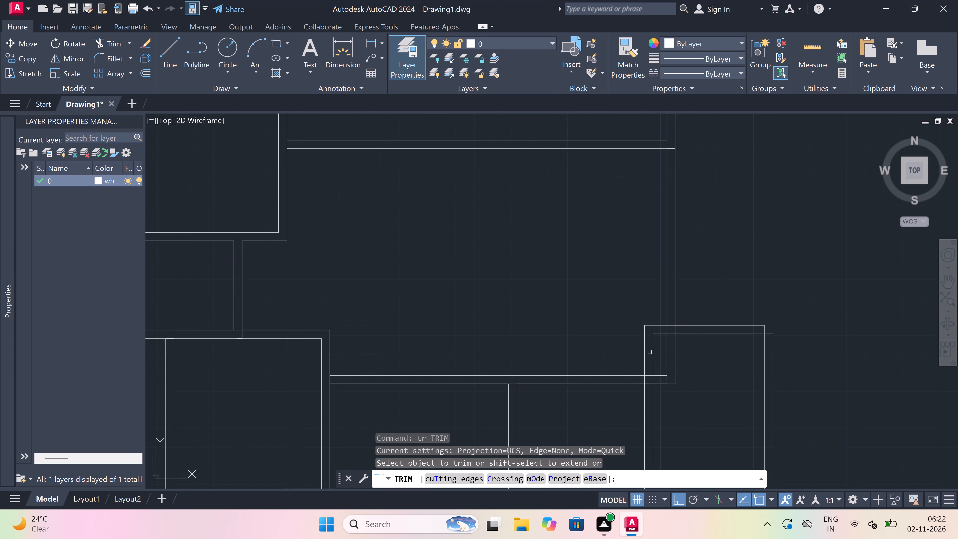
scroll(666, 385, up, 3)
click(654, 398)
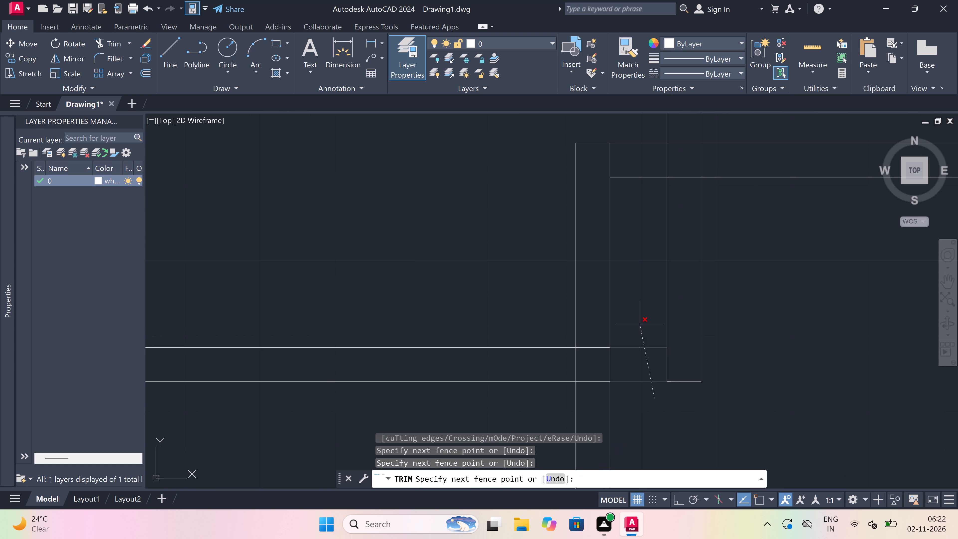
click(638, 321)
click(640, 312)
click(779, 292)
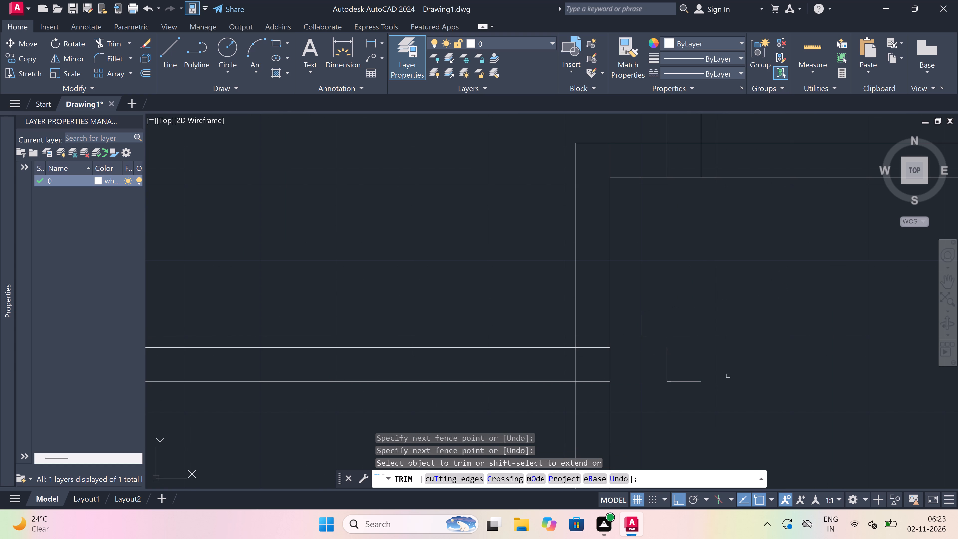
Remove the leftover fragments of the upper right room's wall corner inside the new small room.
click(727, 376)
click(661, 366)
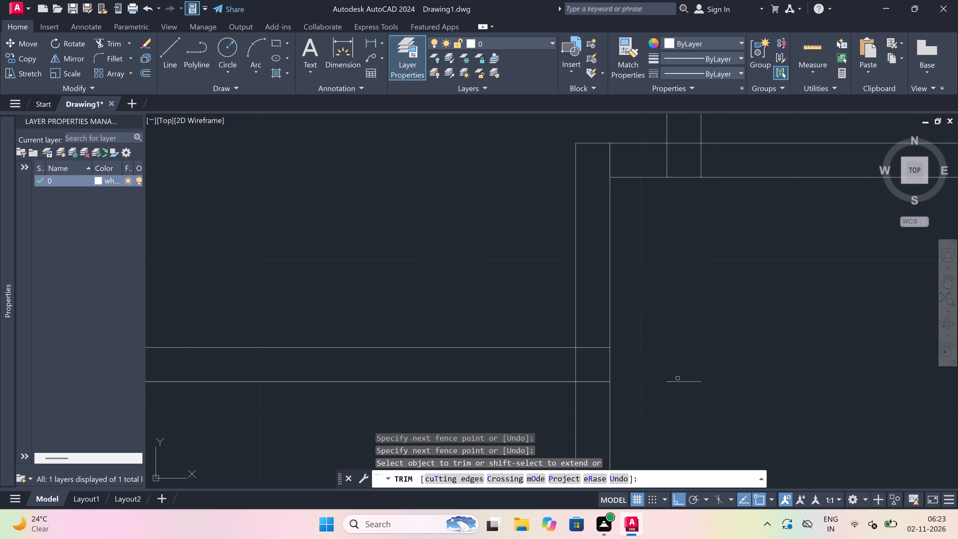
click(678, 378)
click(678, 385)
scroll(669, 381, up, 5)
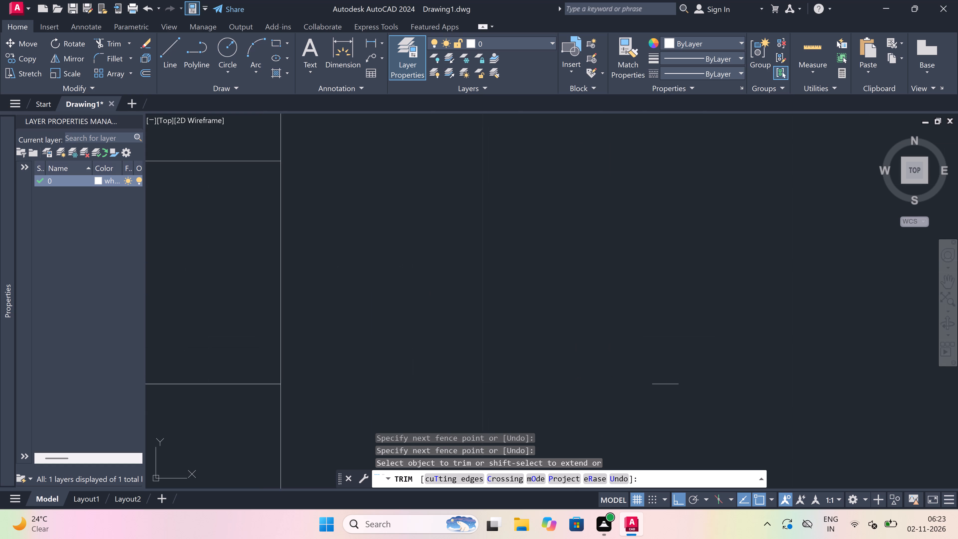
click(670, 380)
click(656, 397)
scroll(567, 366, down, 5)
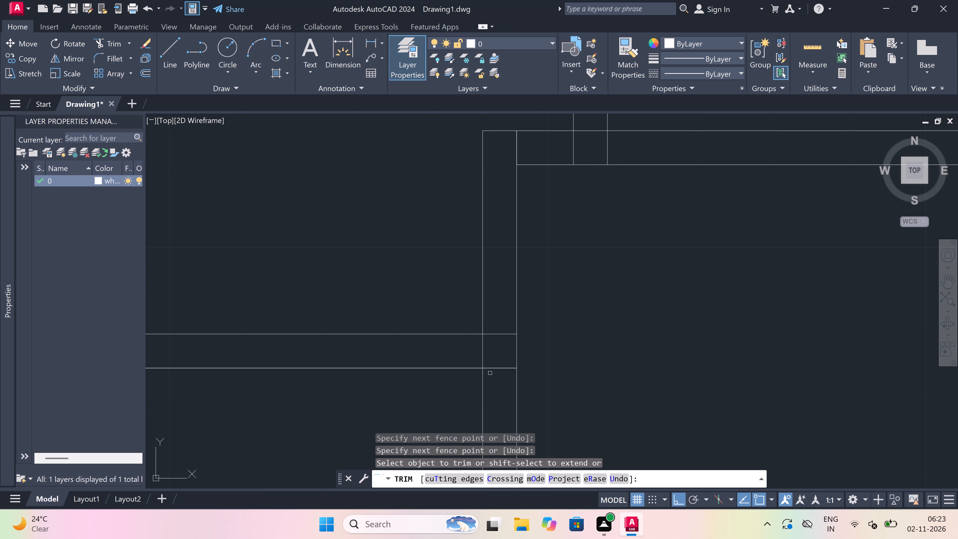
key(Escape)
Delete the overlapping duplicate line on the upper right room's bottom outer wall face.
click(440, 368)
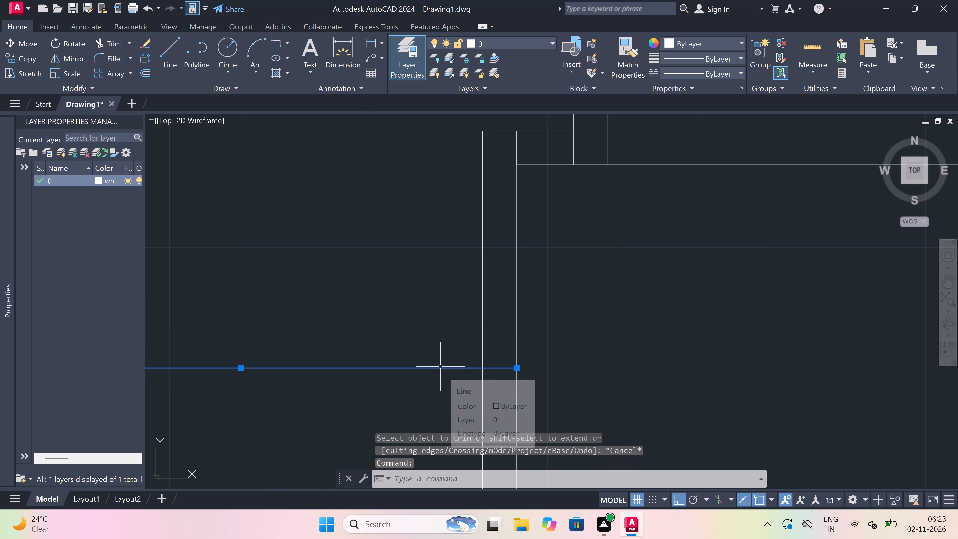
key(Delete)
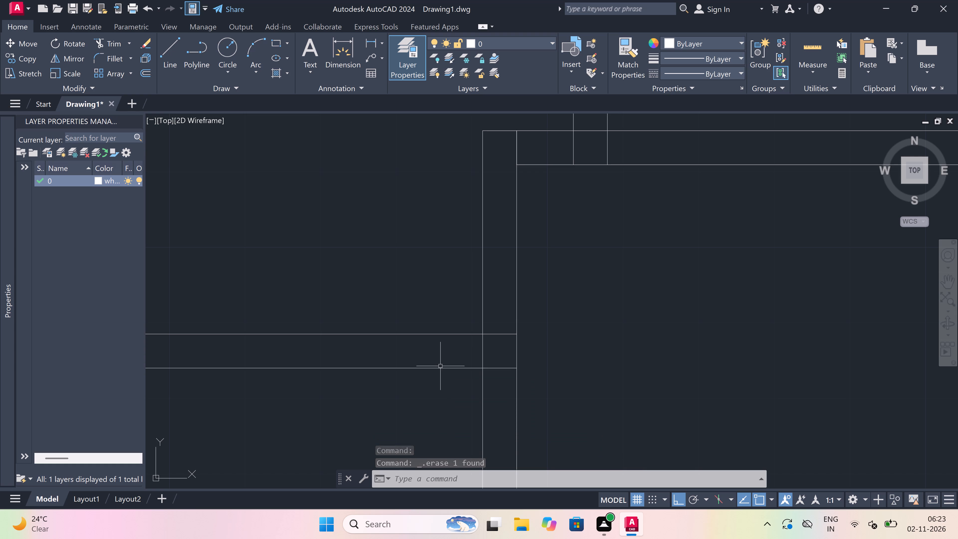
Trim the wall lines crossing the new small room's left and top walls to open their junctions with the adjoining walls.
text(tr)
key(space)
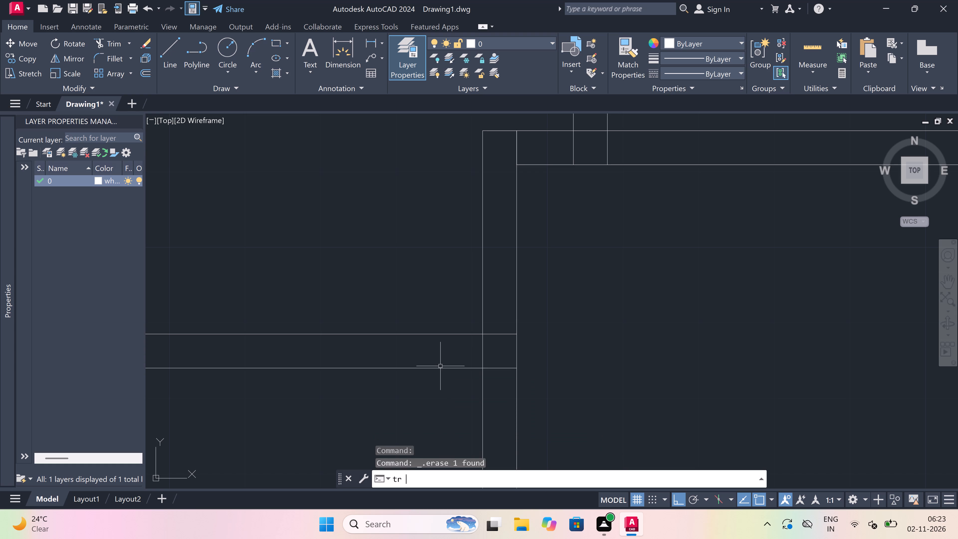
click(508, 381)
click(500, 309)
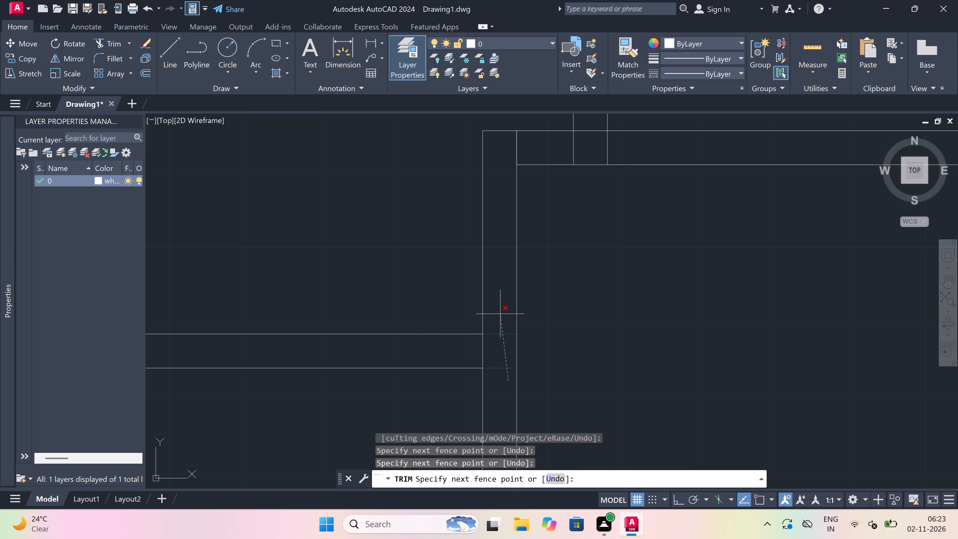
scroll(499, 309, down, 3)
scroll(502, 274, up, 3)
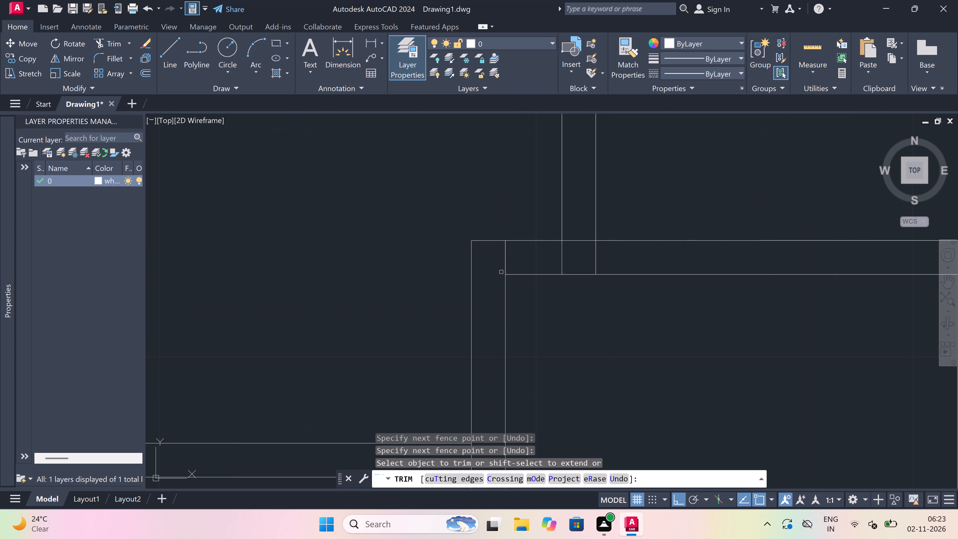
click(491, 261)
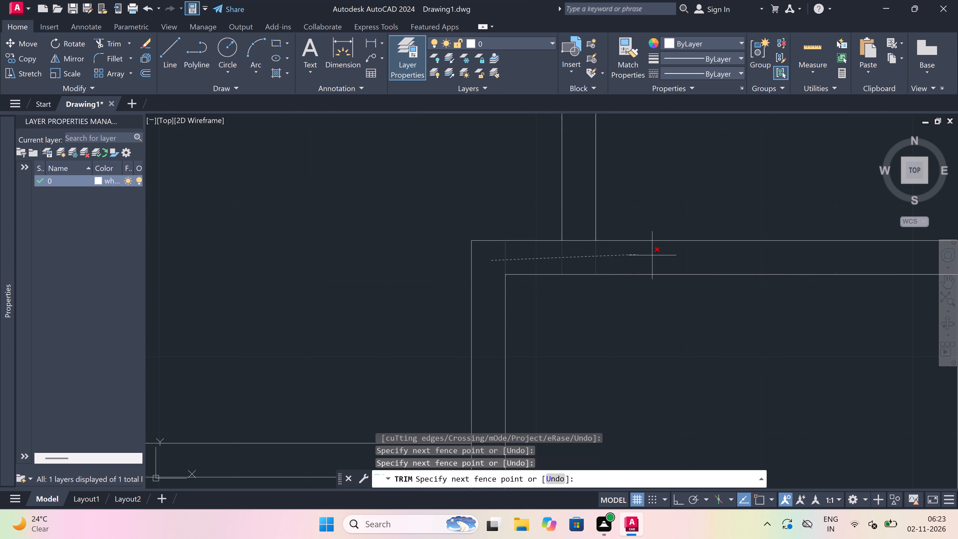
click(680, 259)
click(579, 243)
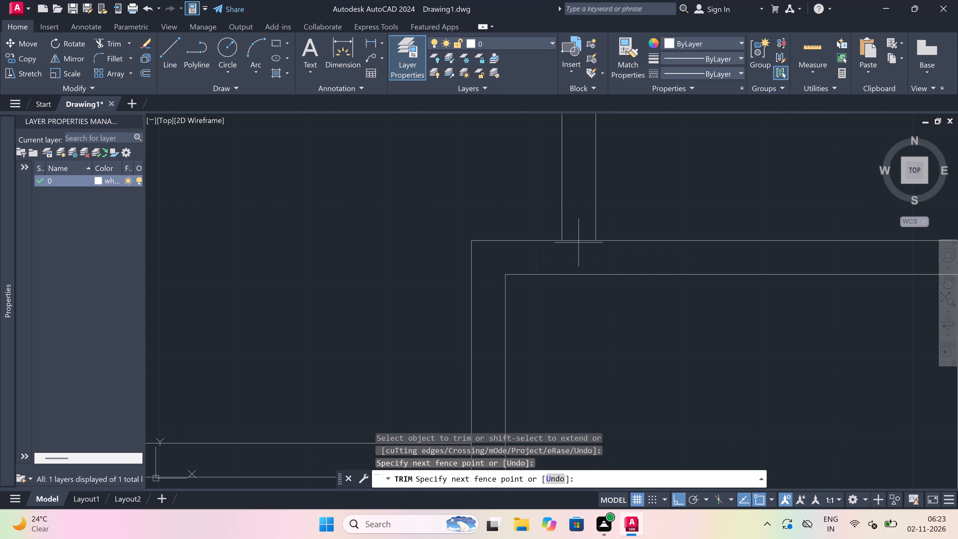
click(579, 232)
Trim the crossing line stubs at the small room's upper-right wall corner.
scroll(421, 252, down, 5)
scroll(486, 250, up, 2)
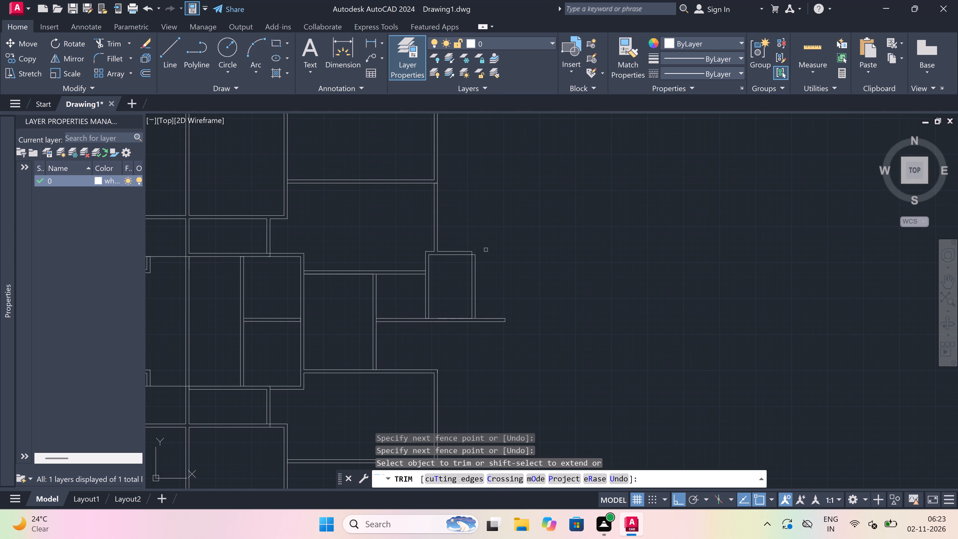
scroll(449, 256, up, 3)
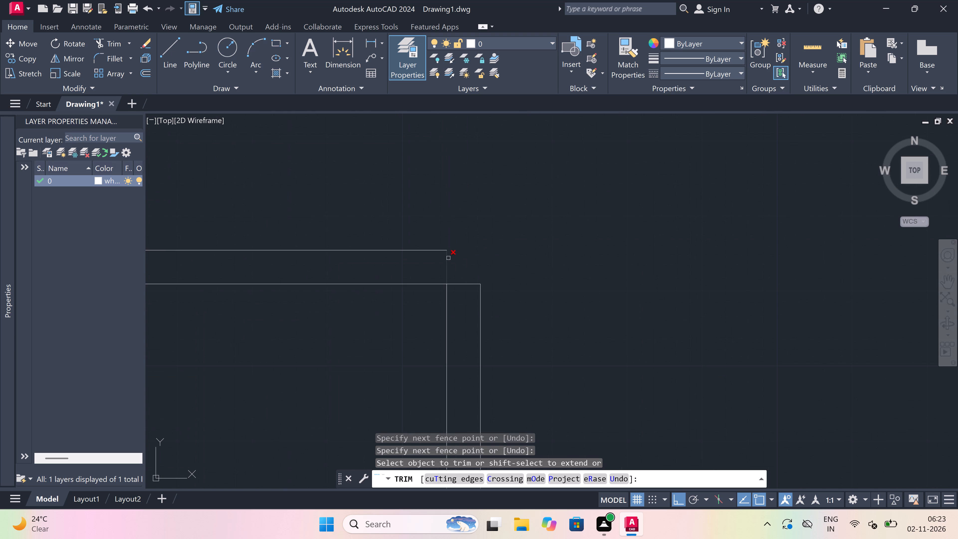
click(445, 261)
click(462, 287)
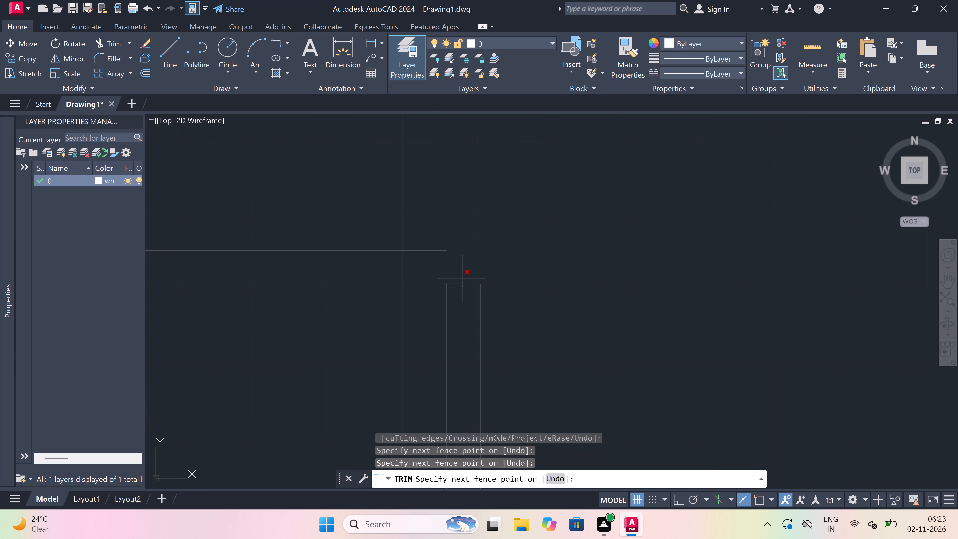
click(462, 277)
key(Escape)
Fillet the small room's outer top and outer right wall lines into a square corner.
scroll(390, 235, up, 2)
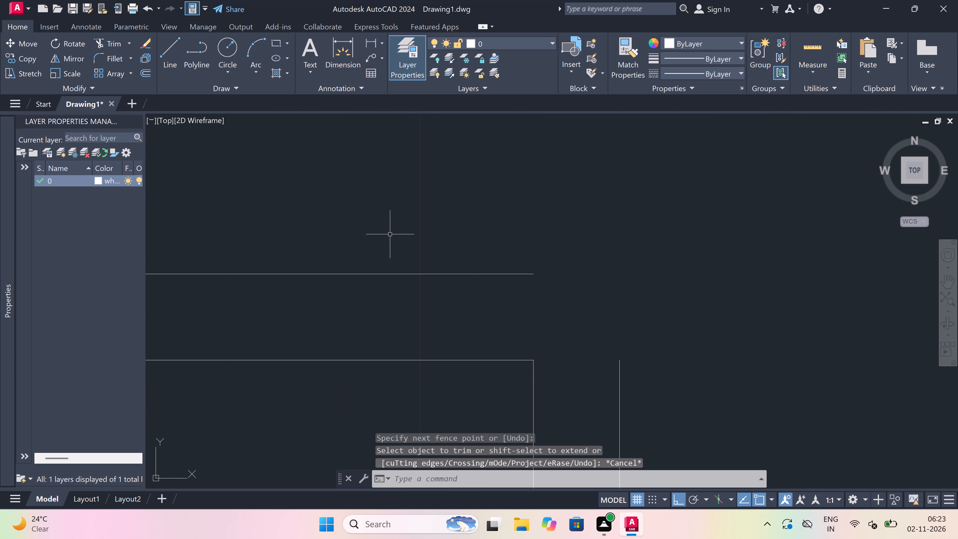
key(f)
key(space)
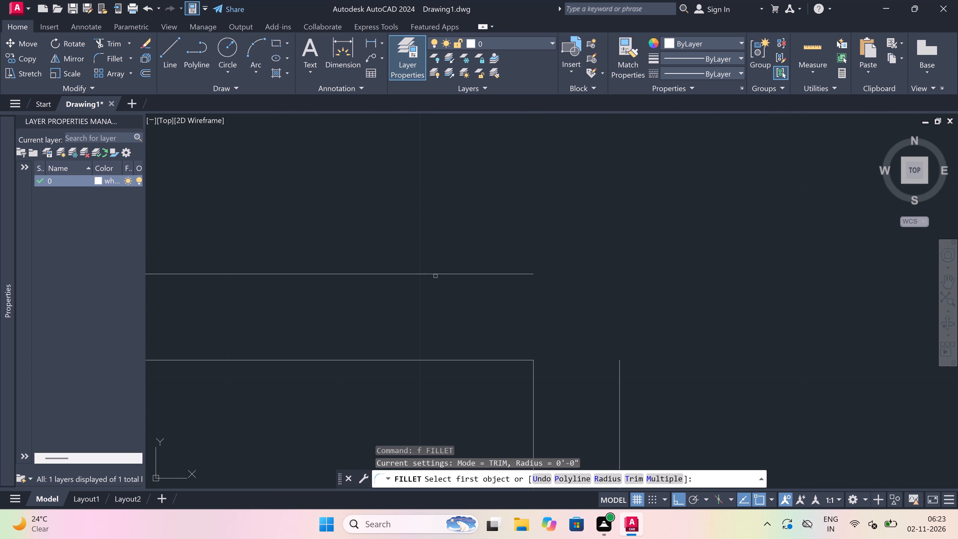
click(435, 273)
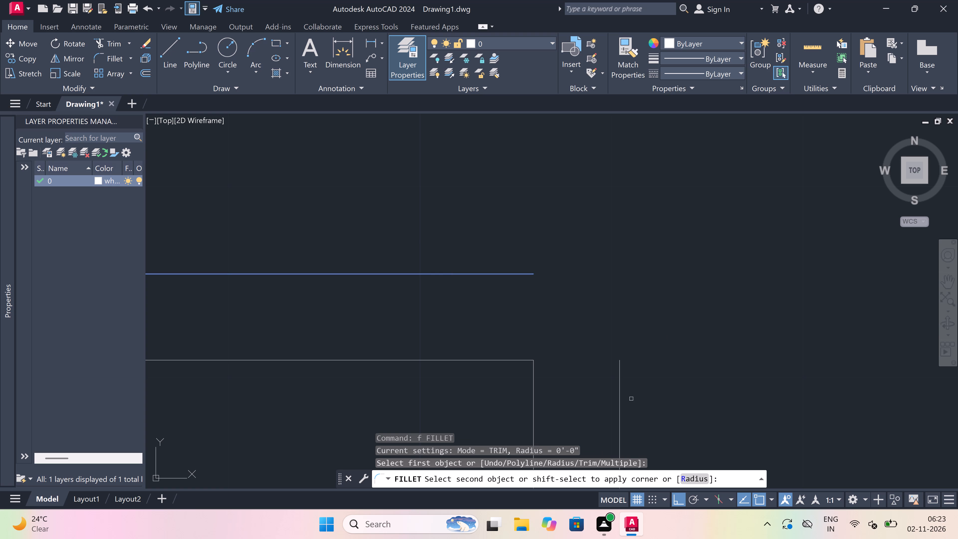
click(618, 374)
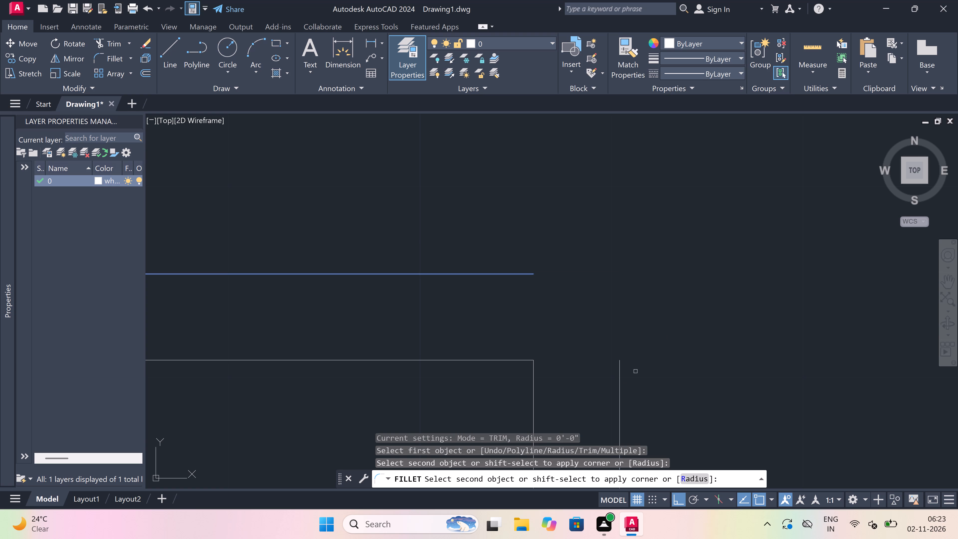
click(620, 373)
scroll(548, 285, down, 3)
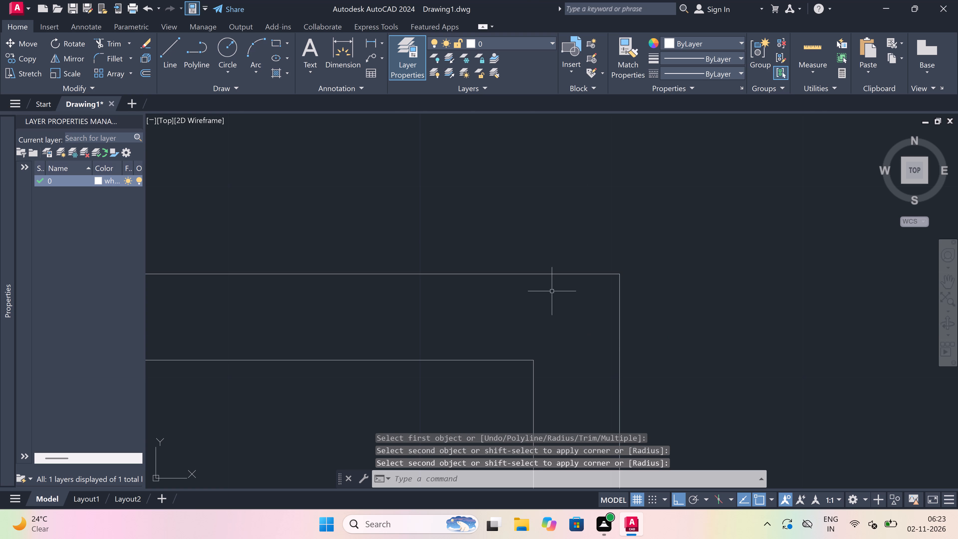
Outline a second small room below the horizontal partition: 7'9" down from the upper small room's left outer face, across to its right outer face, and back up.
scroll(548, 285, down, 5)
scroll(535, 312, up, 2)
scroll(535, 312, down, 2)
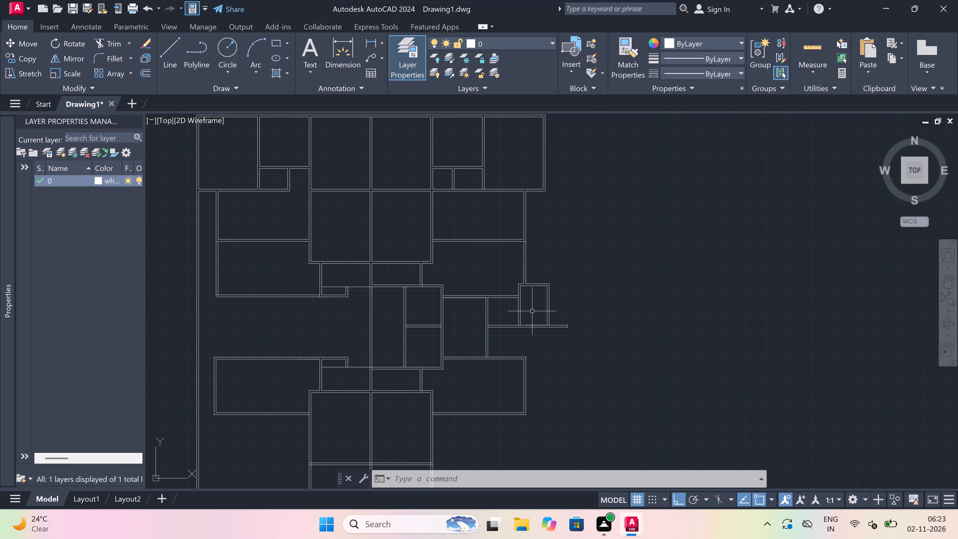
scroll(531, 310, down, 2)
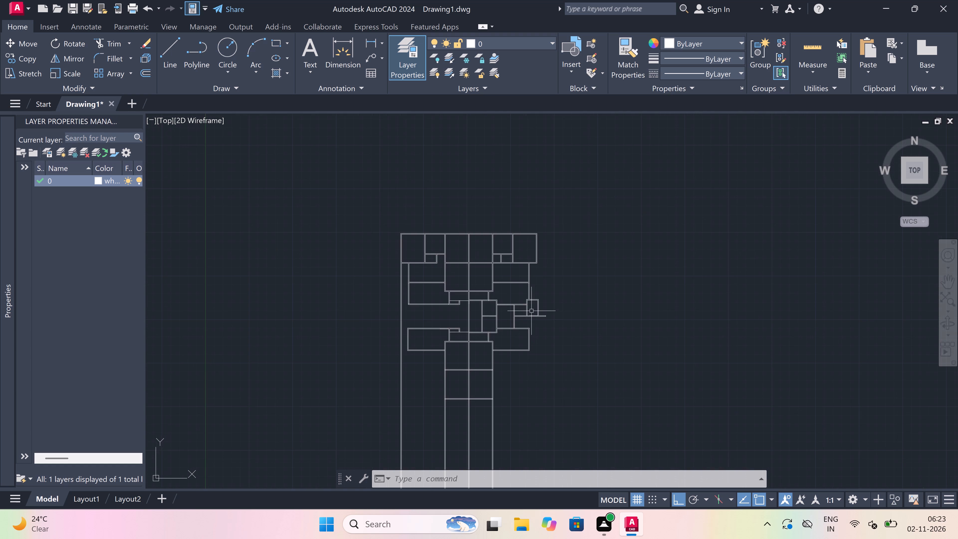
scroll(530, 321, up, 3)
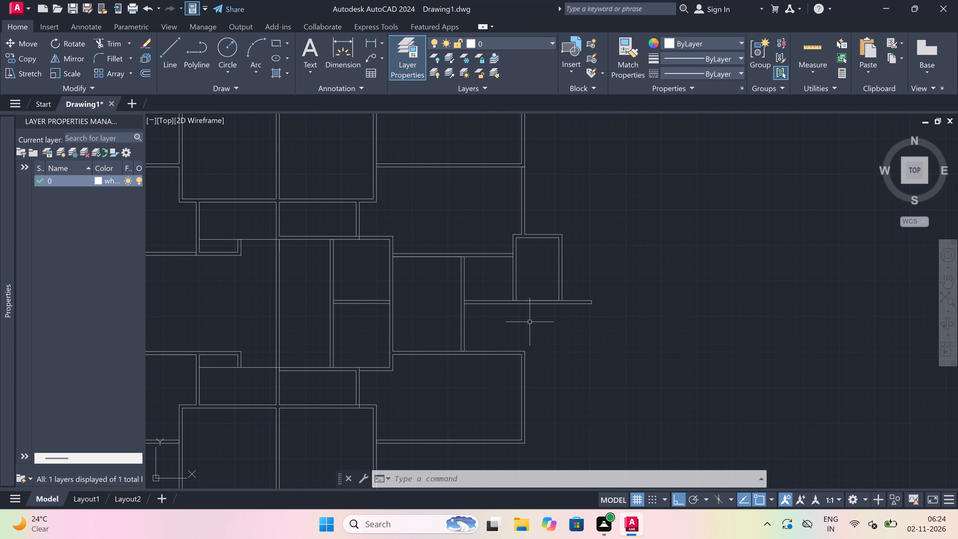
text(l)
key(space)
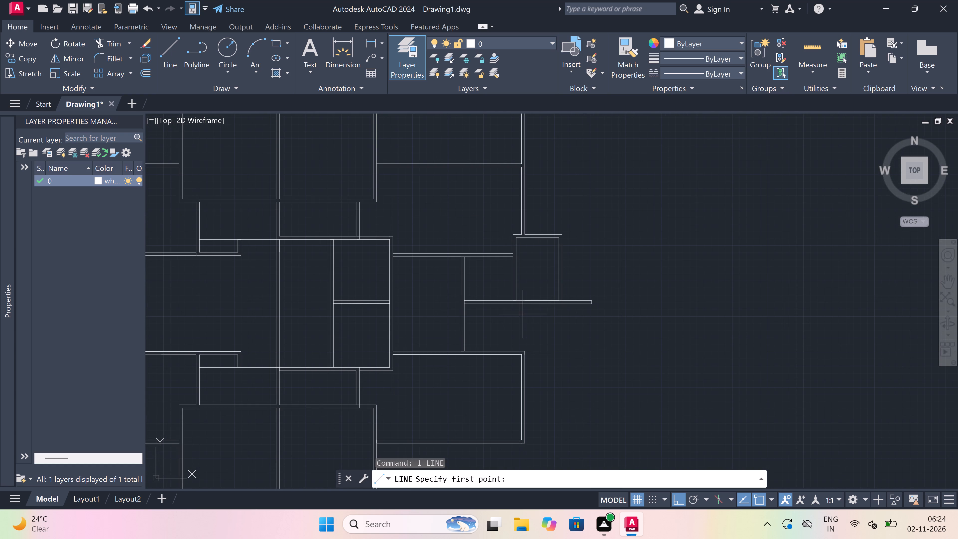
scroll(522, 314, up, 3)
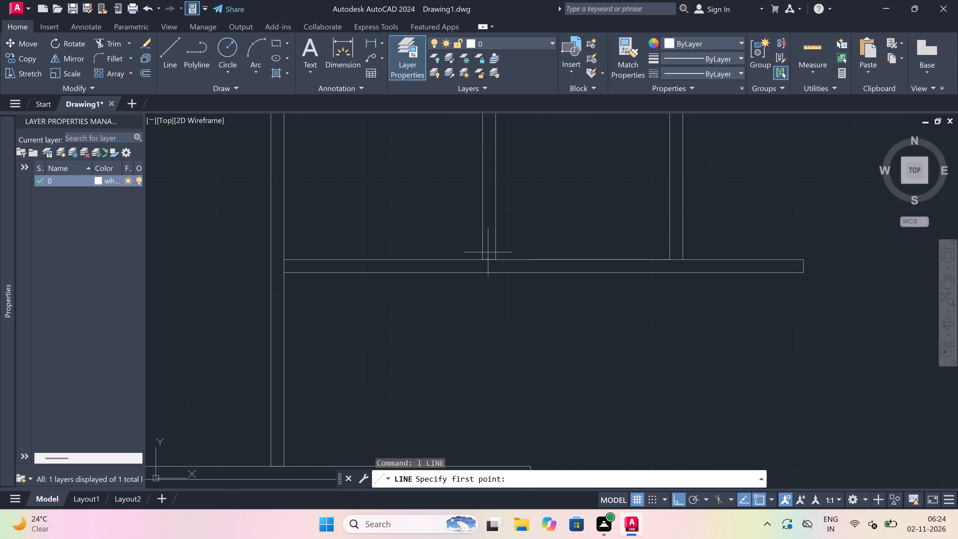
click(484, 255)
scroll(484, 255, down, 2)
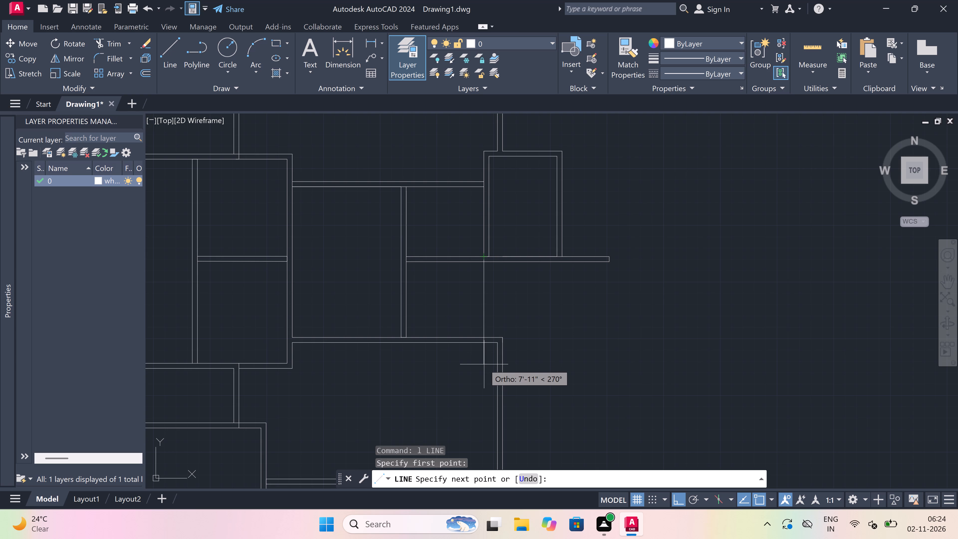
text(7'9)
text(")
key(space)
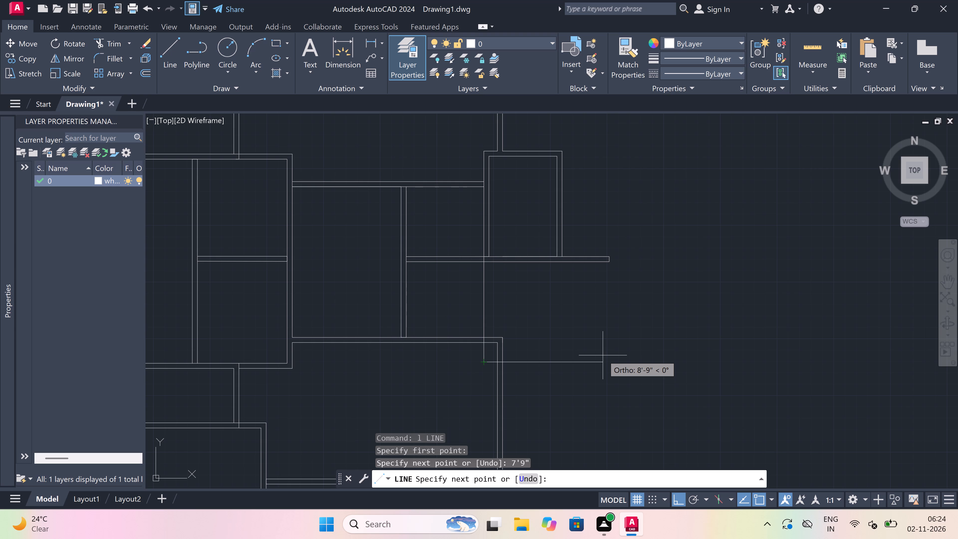
scroll(603, 355, down, 3)
scroll(603, 355, up, 3)
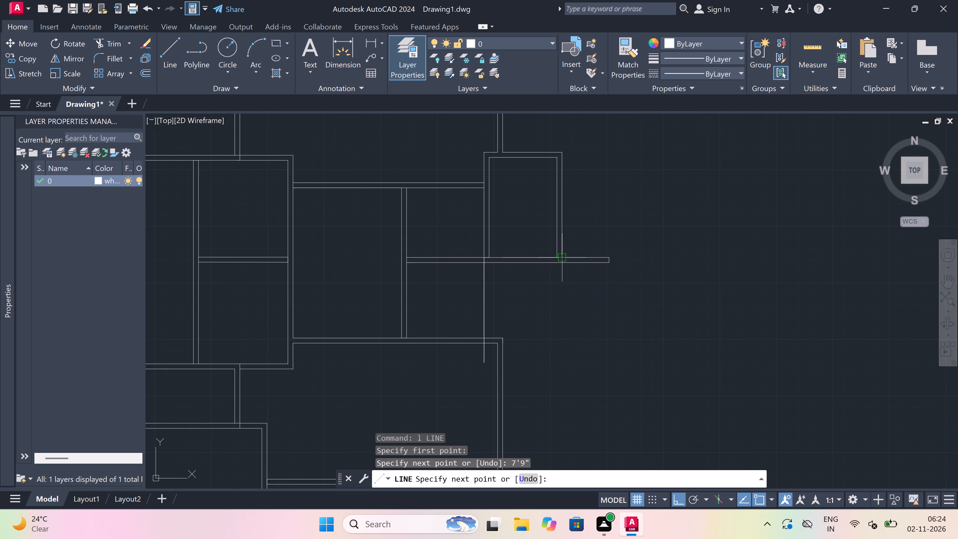
click(565, 359)
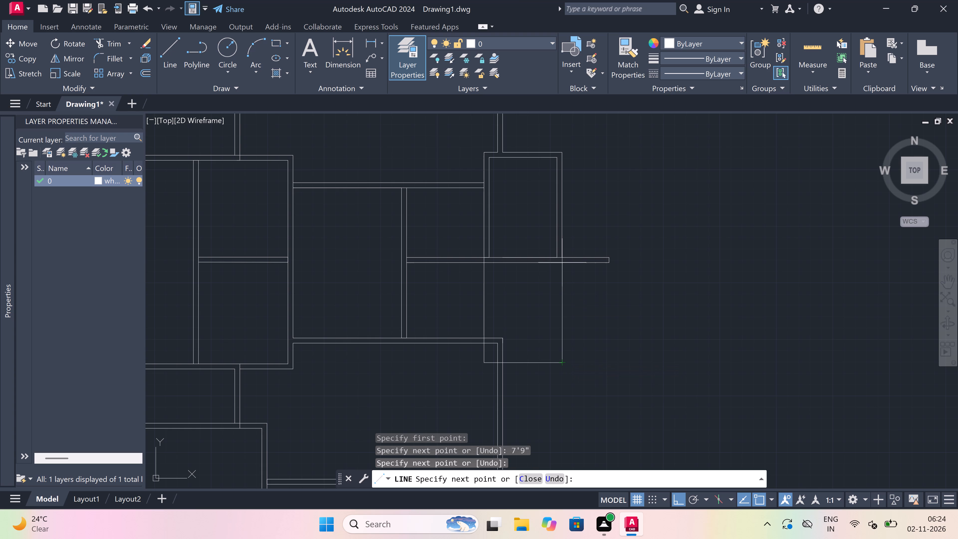
scroll(559, 255, up, 4)
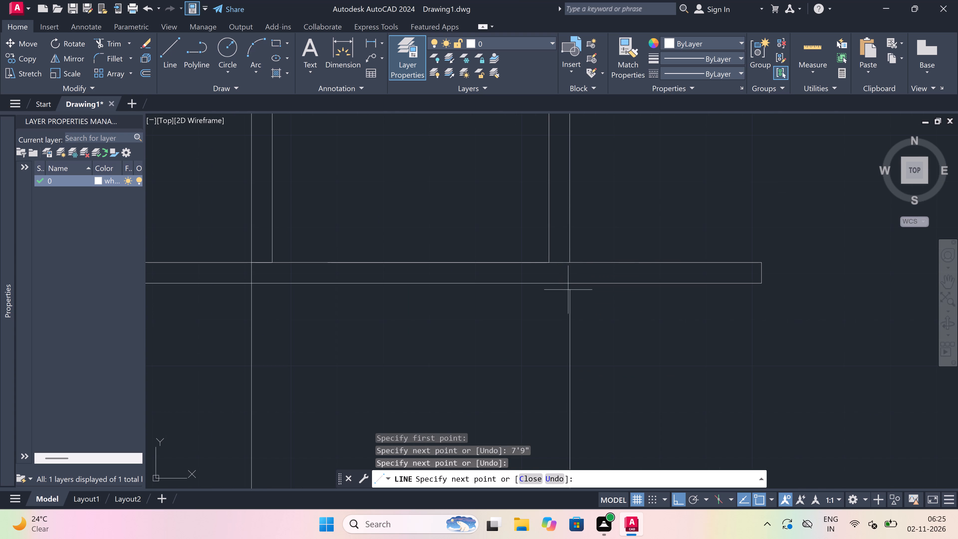
click(572, 265)
key(Escape)
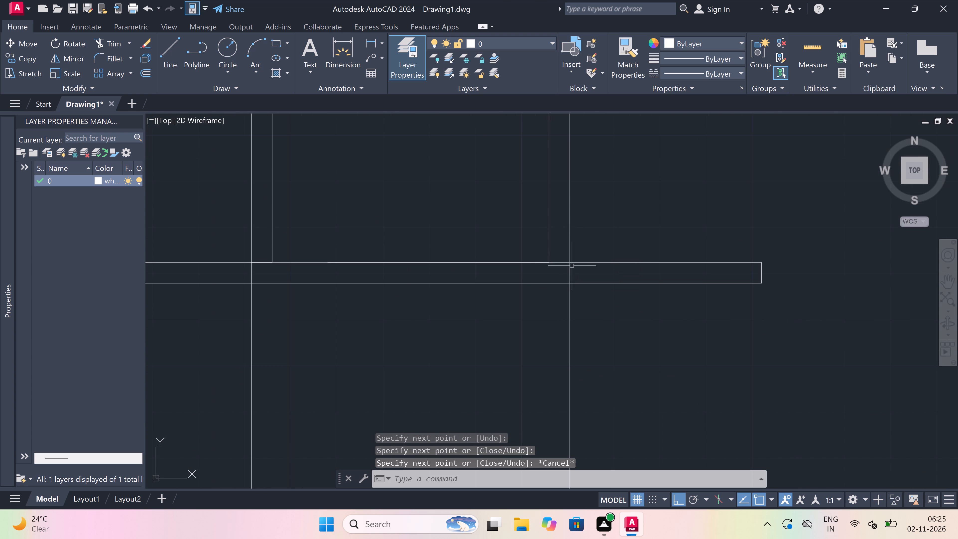
Draw the second small room's inner left wall line down from the partition, 4.5" past the bottom line, across to the outer right face, and up to its corner.
key(space)
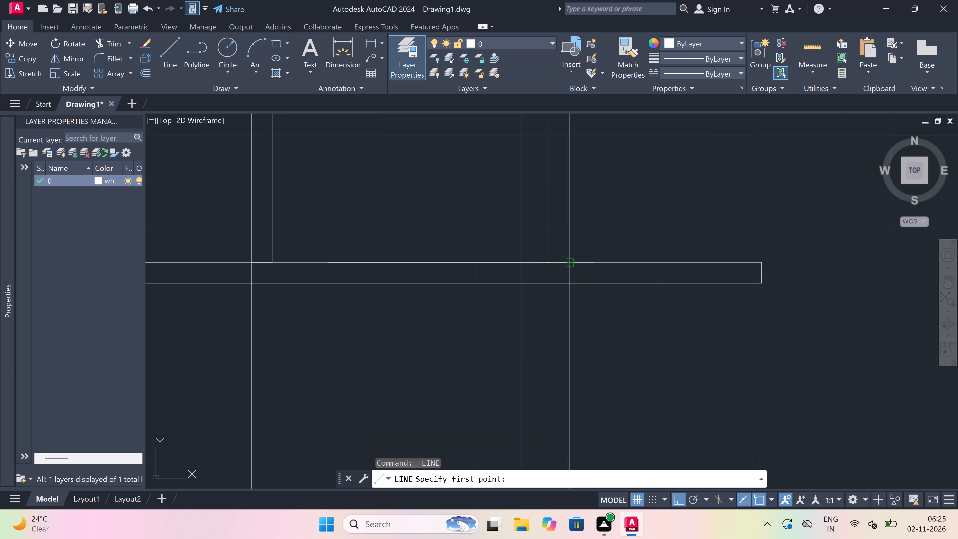
scroll(551, 252, down, 3)
scroll(494, 319, up, 1)
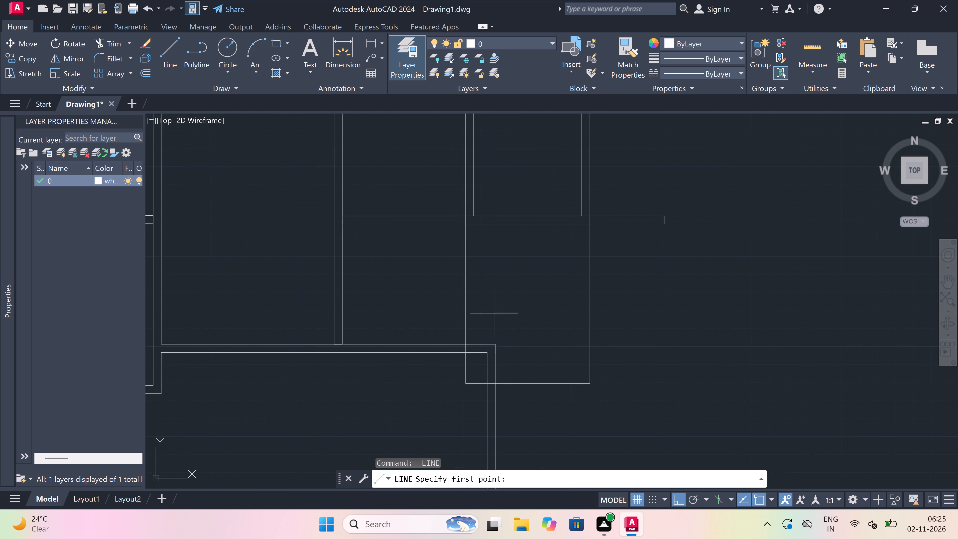
click(473, 212)
scroll(473, 322, down, 2)
scroll(473, 349, up, 3)
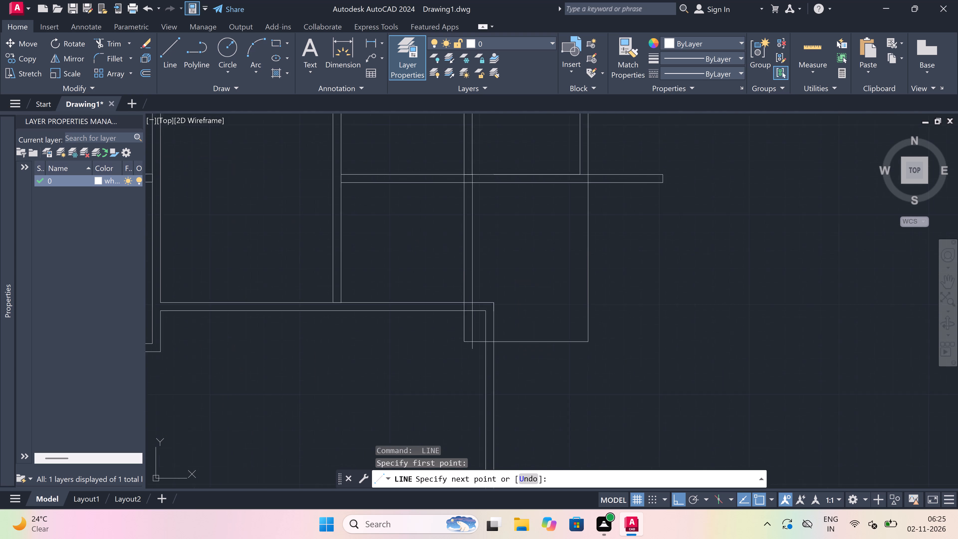
click(473, 338)
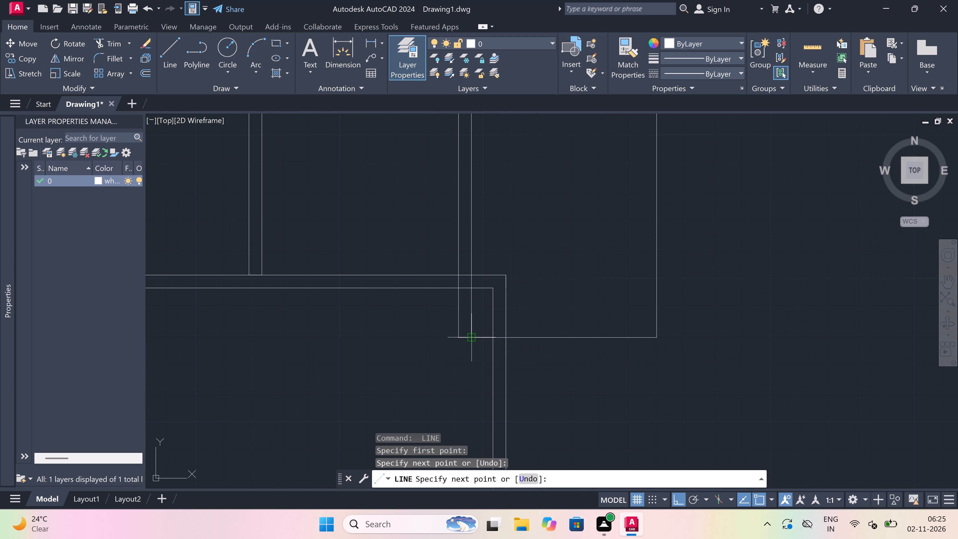
scroll(473, 338, down, 1)
scroll(471, 350, up, 3)
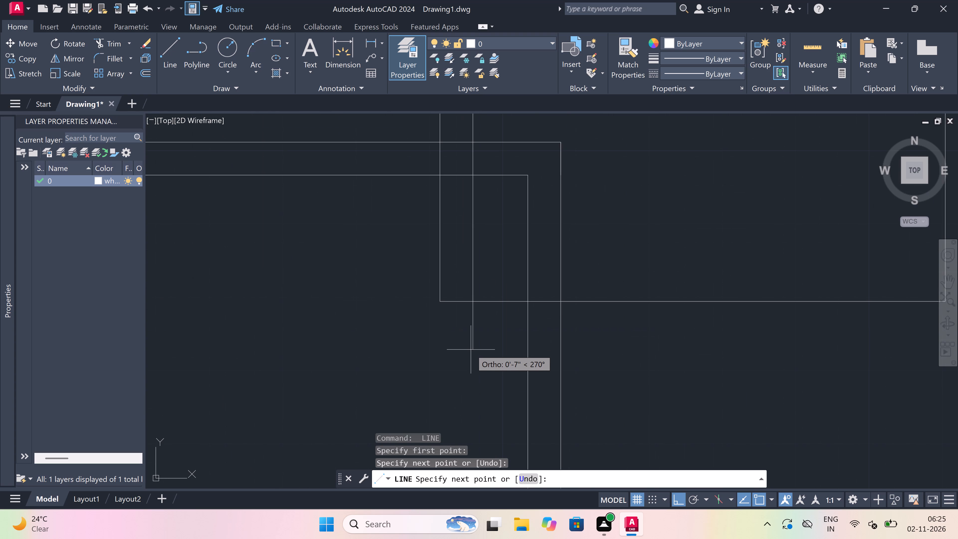
text(4.5)
text(")
key(space)
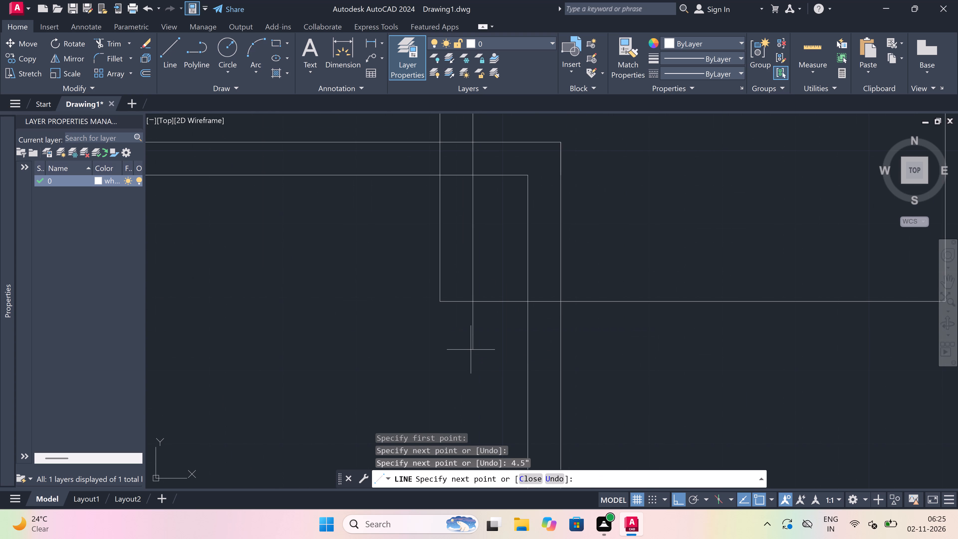
scroll(471, 349, down, 3)
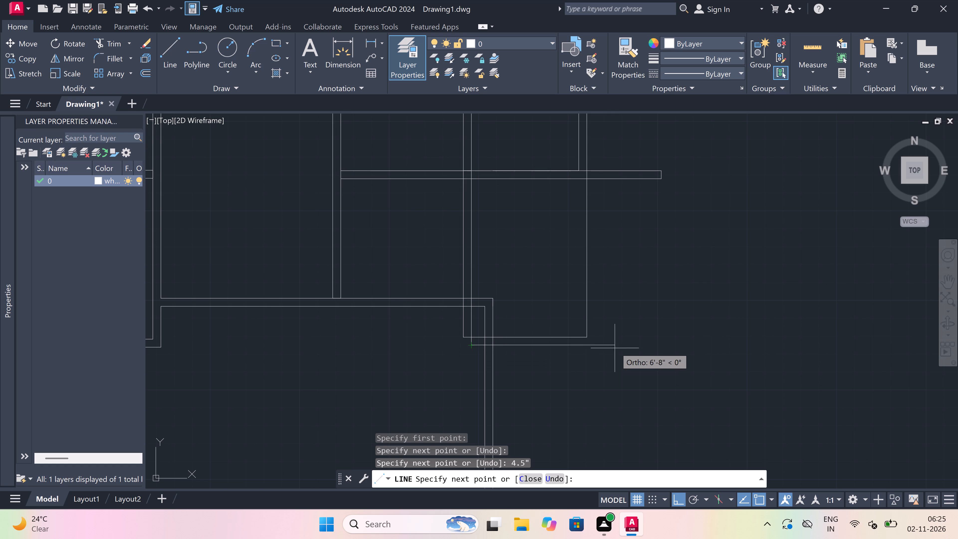
scroll(588, 344, up, 4)
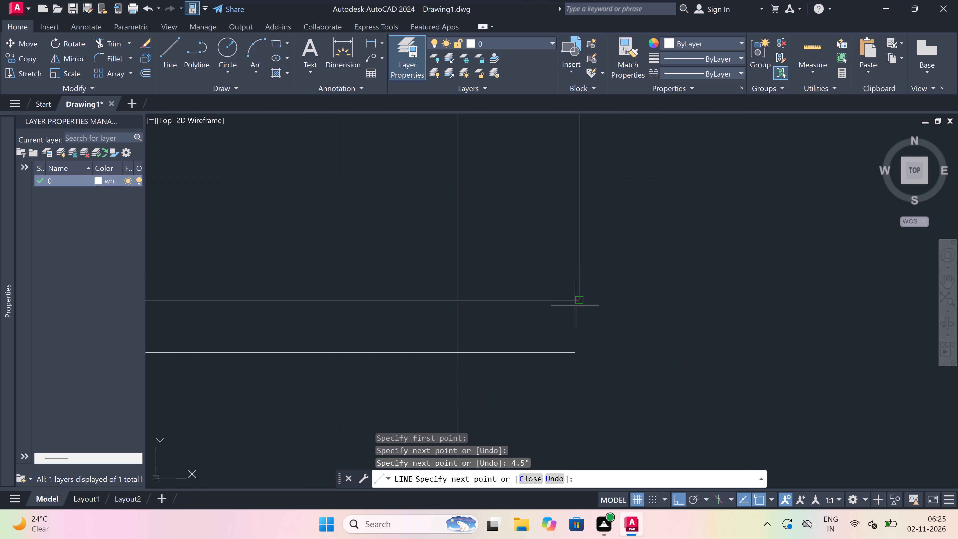
click(577, 350)
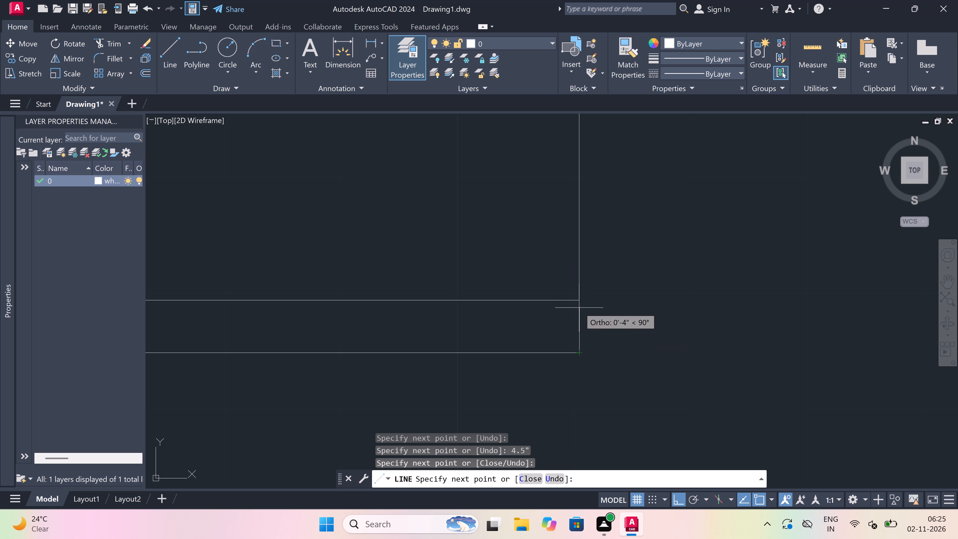
click(579, 300)
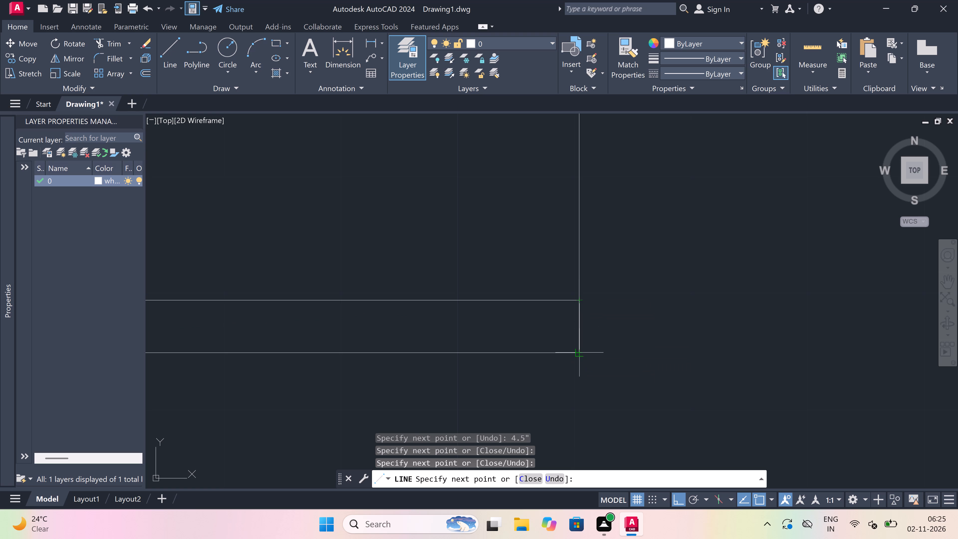
key(Escape)
Draw the second small room's inner right wall line, starting 4.5" in from the bottom outer corner and running up to the horizontal partition.
key(space)
drag(577, 355, 569, 355)
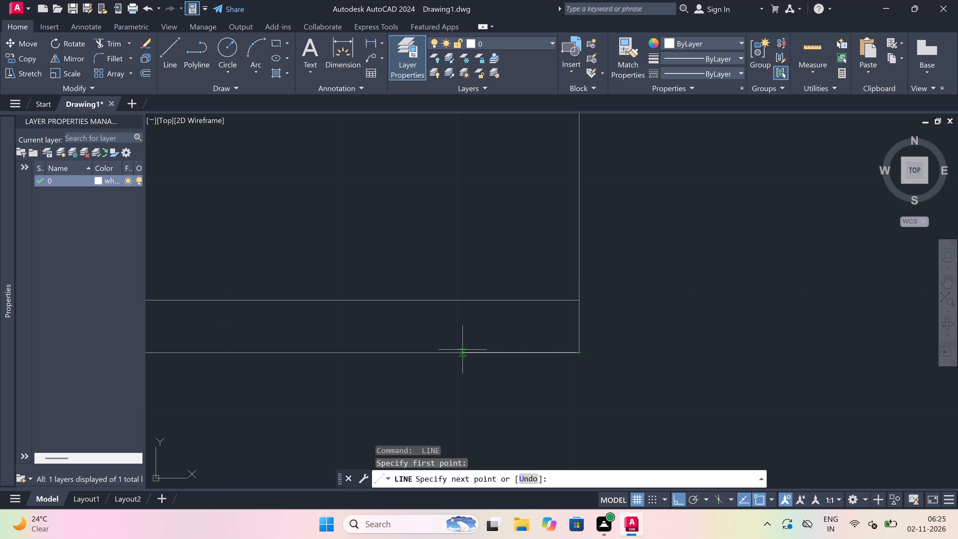
text(4.5")
key(space)
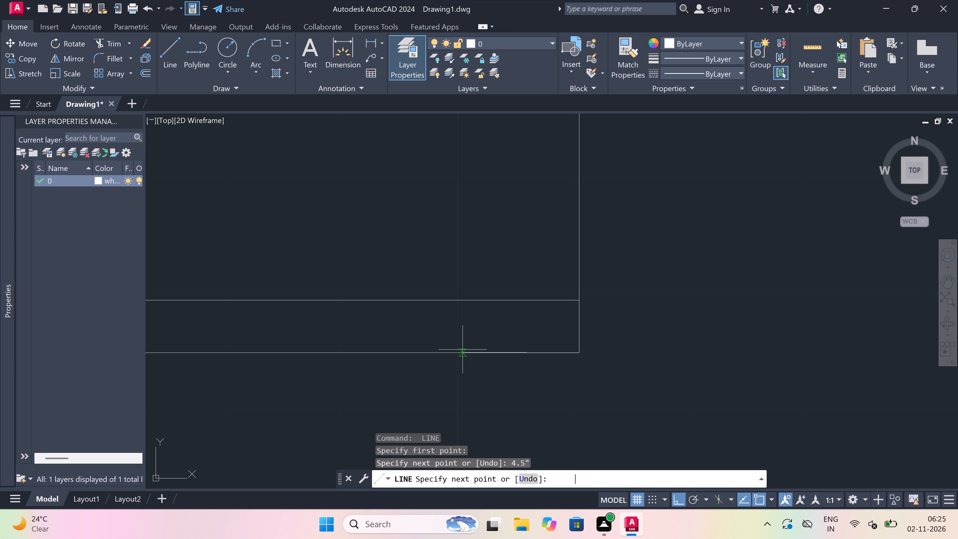
scroll(463, 347, down, 5)
scroll(468, 223, up, 1)
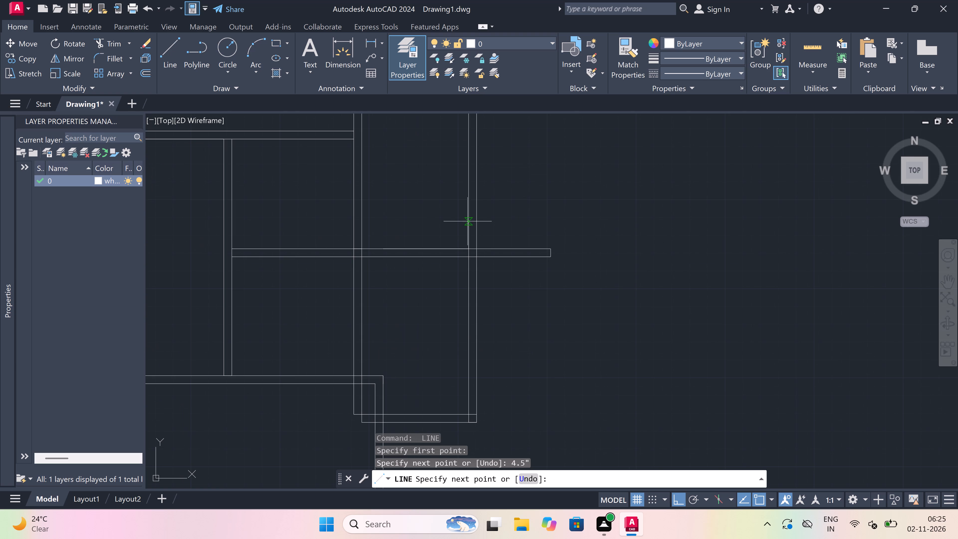
scroll(469, 254, up, 2)
click(464, 232)
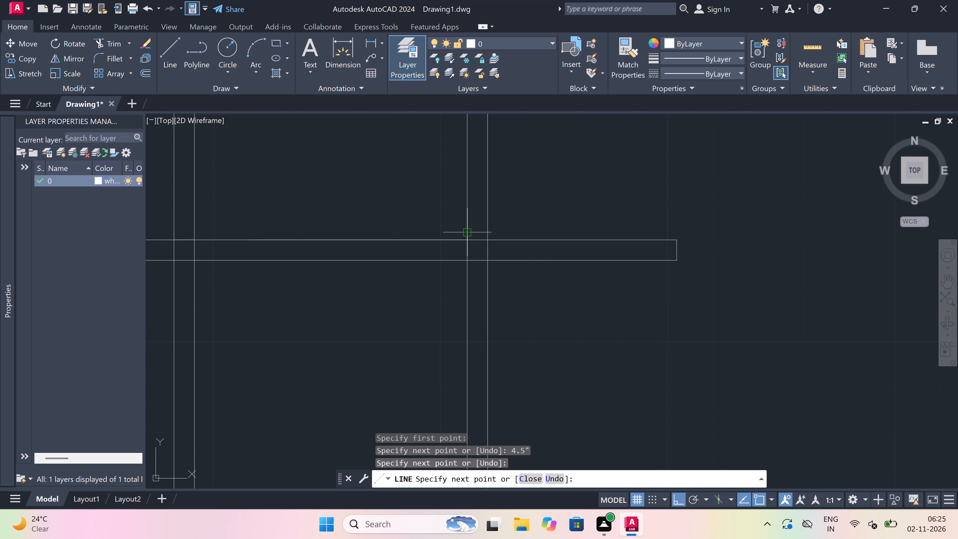
key(Escape)
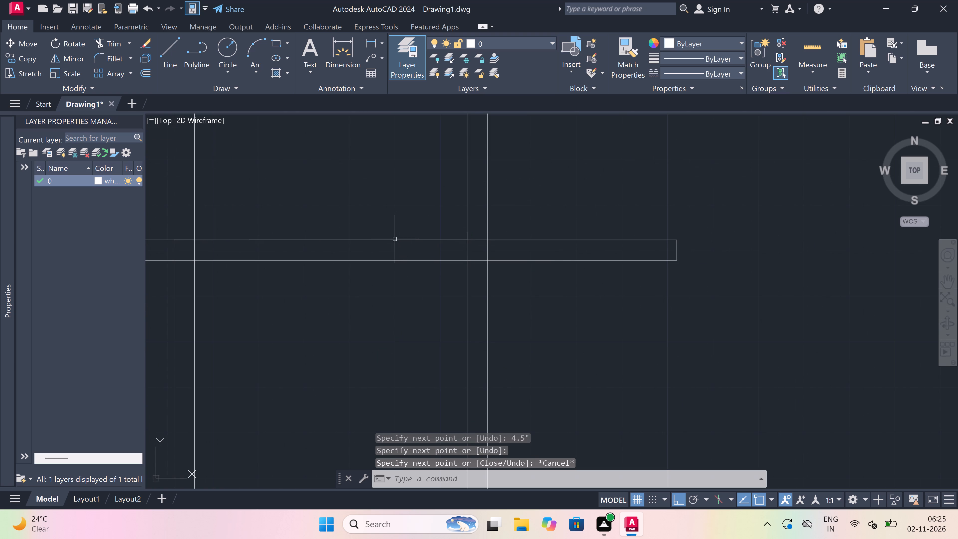
Erase the overlapping duplicate line on the upper face of the horizontal partition between the two small rooms.
click(393, 239)
key(Delete)
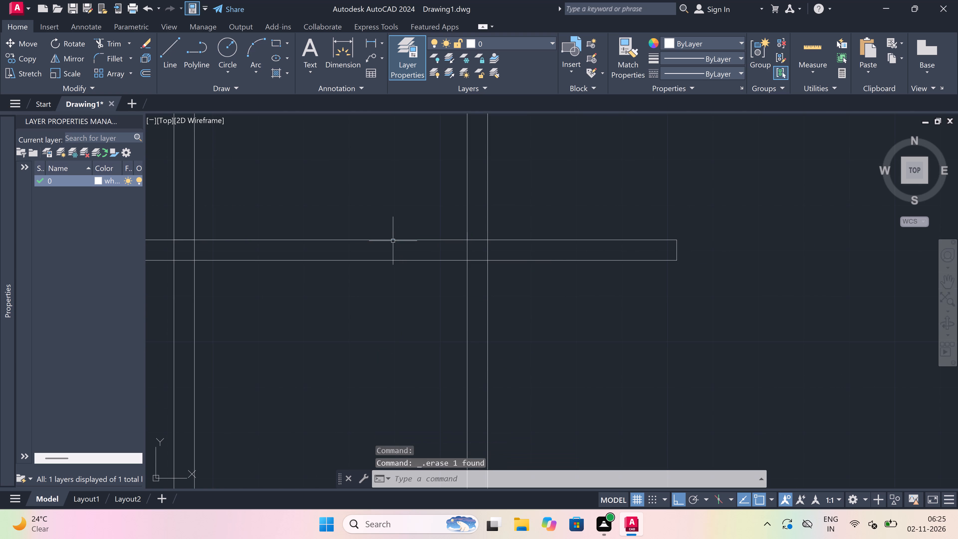
Trim the horizontal partition's overhang beyond the small rooms' outer right wall and remove its leftover end line.
text(tr)
key(space)
click(539, 169)
click(520, 324)
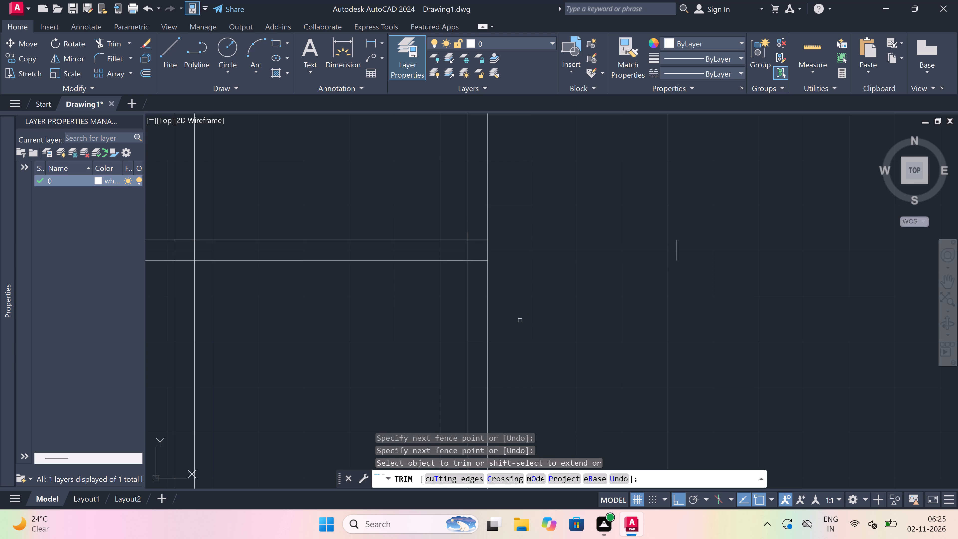
click(643, 268)
click(712, 240)
Trim the crossing lines where the horizontal partition meets the small rooms' right and left walls to open both junctions.
scroll(472, 236, up, 2)
click(475, 226)
click(485, 336)
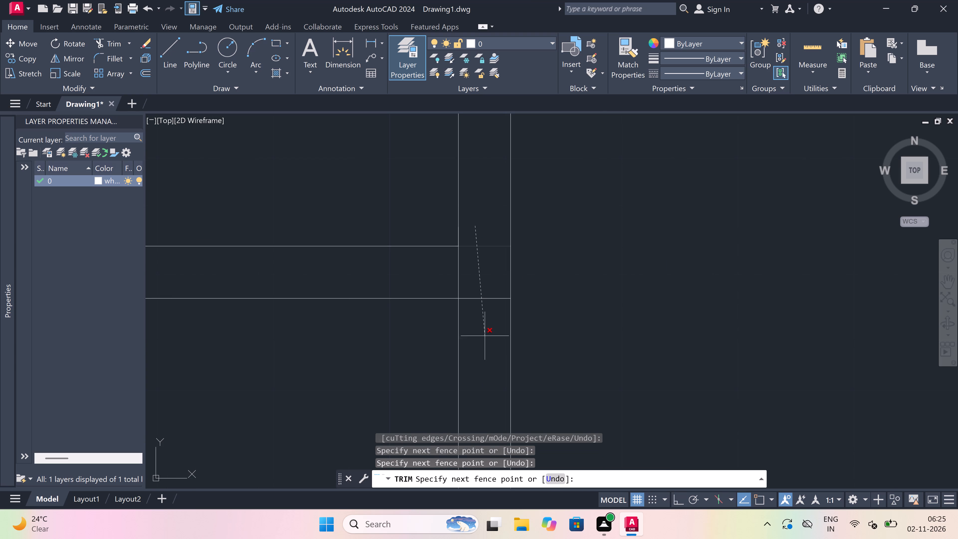
click(481, 273)
scroll(461, 270, down, 4)
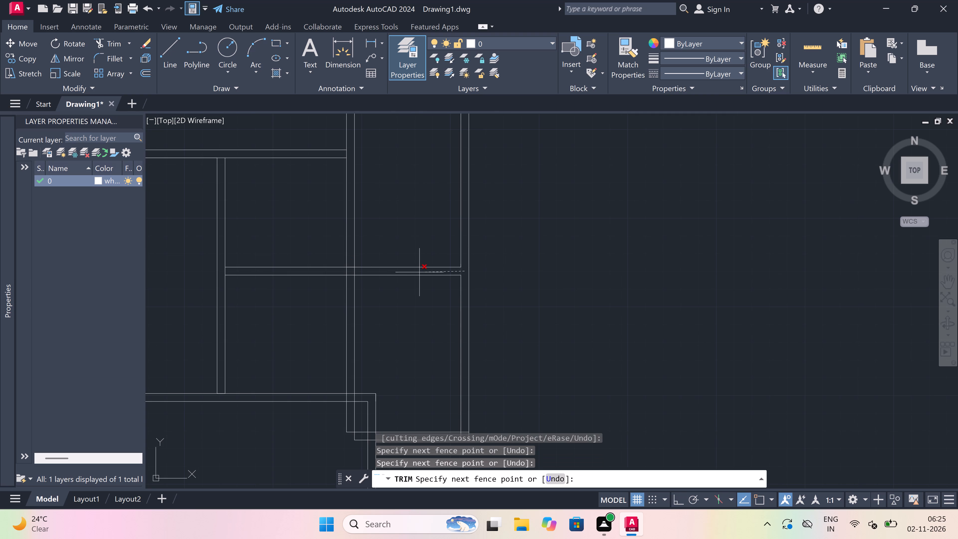
scroll(325, 264, up, 3)
click(330, 273)
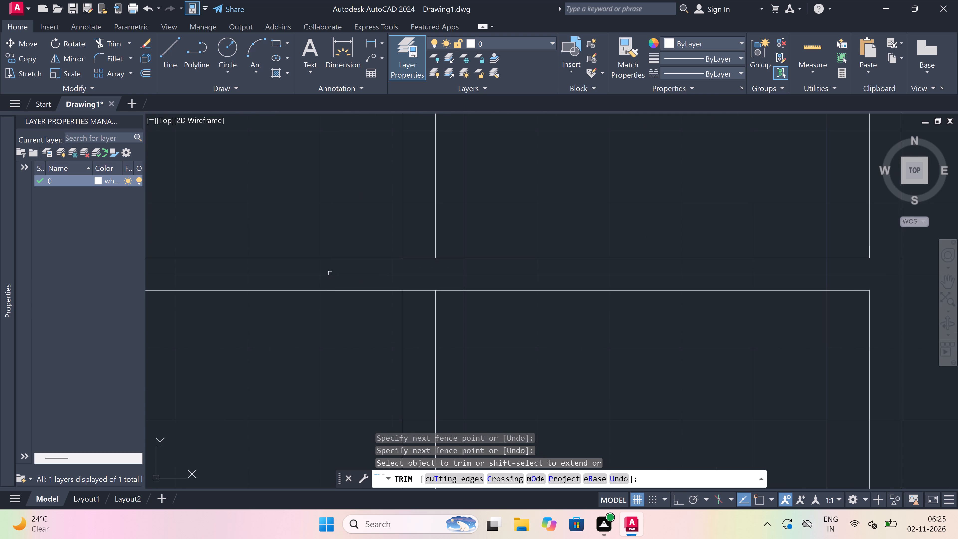
click(426, 234)
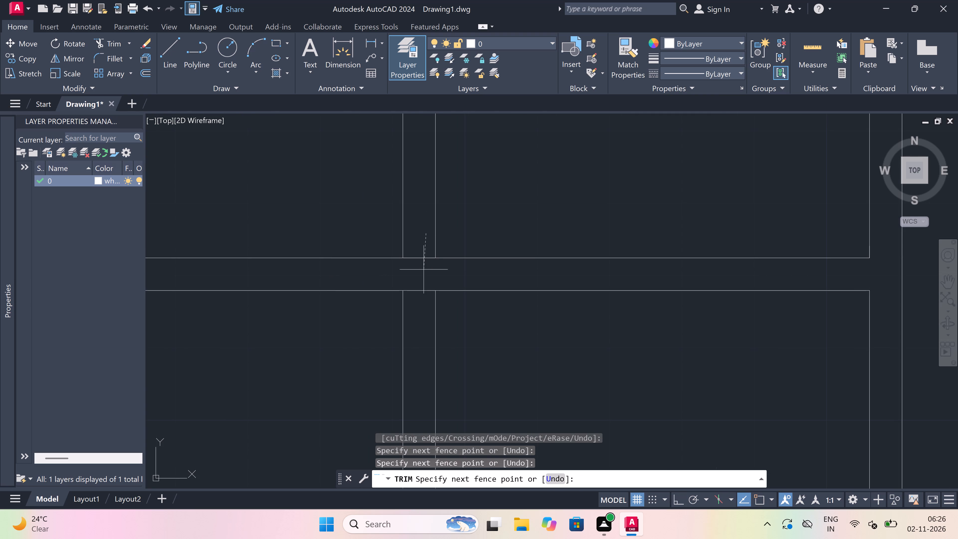
click(415, 318)
Trim the crossing line stubs at the second small room's lower-right wall corner.
scroll(428, 267, down, 6)
scroll(419, 313, up, 2)
scroll(474, 295, up, 2)
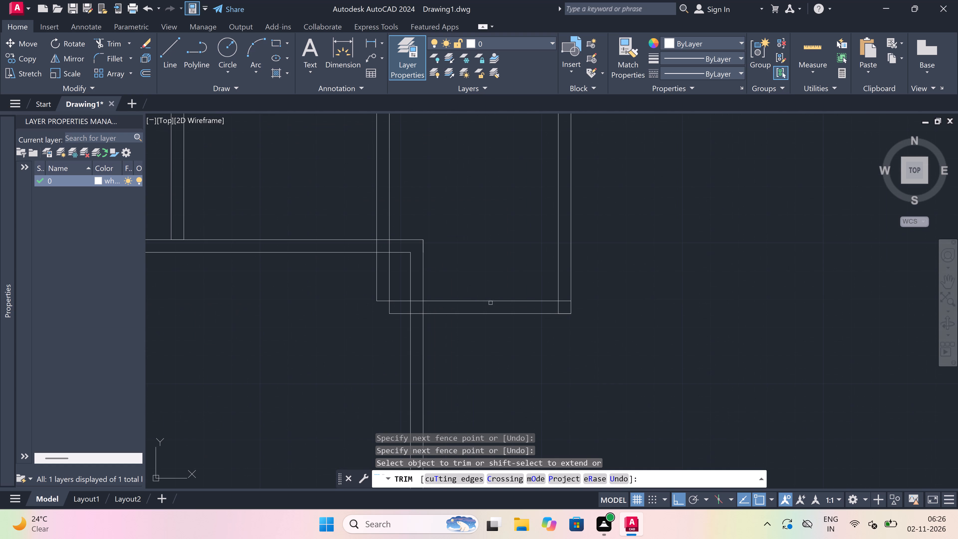
scroll(546, 313, up, 2)
scroll(598, 302, up, 2)
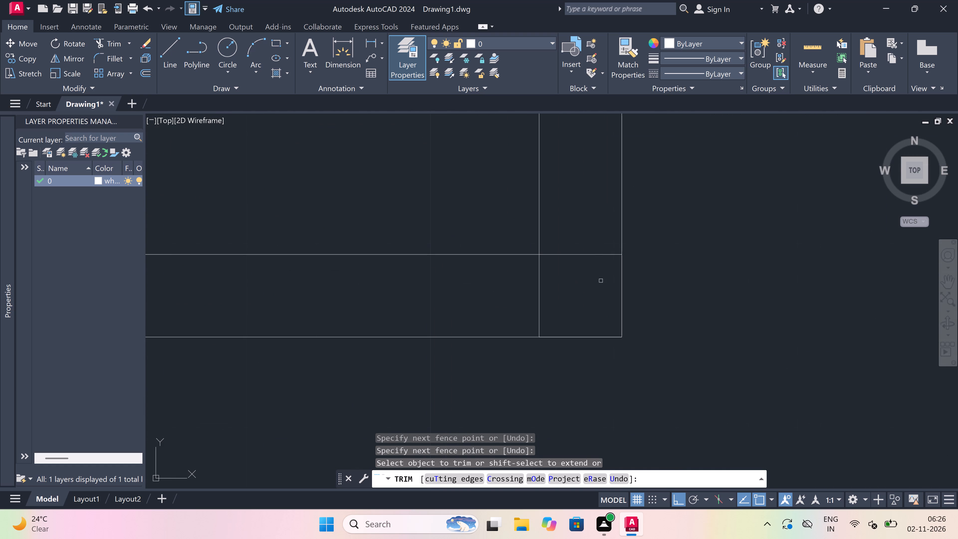
click(597, 253)
click(543, 291)
click(495, 304)
Trim away the adjoining room's wall corner lines that cross the second small room's left wall and interior, including the leftover fragment.
scroll(494, 300, down, 1)
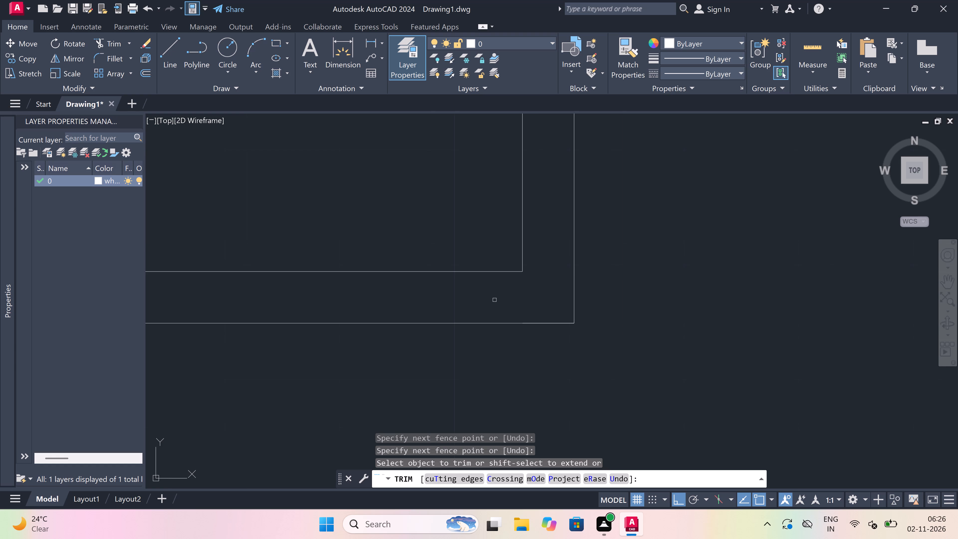
scroll(494, 300, down, 1)
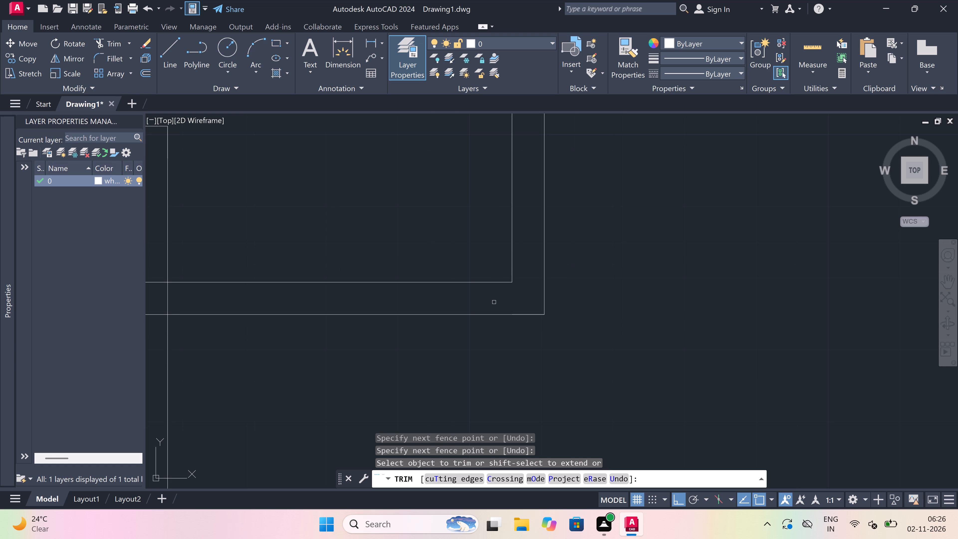
scroll(493, 302, down, 3)
scroll(368, 298, up, 1)
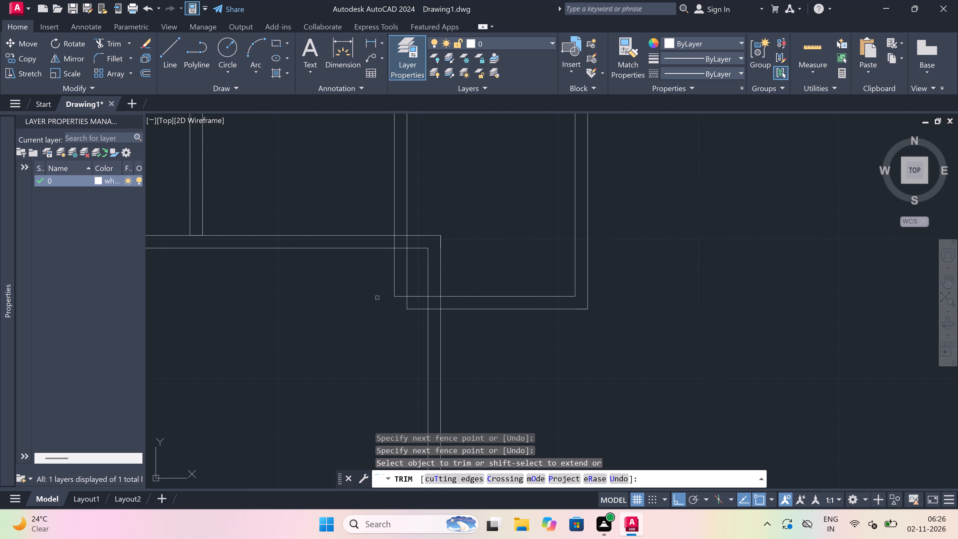
scroll(439, 274, up, 2)
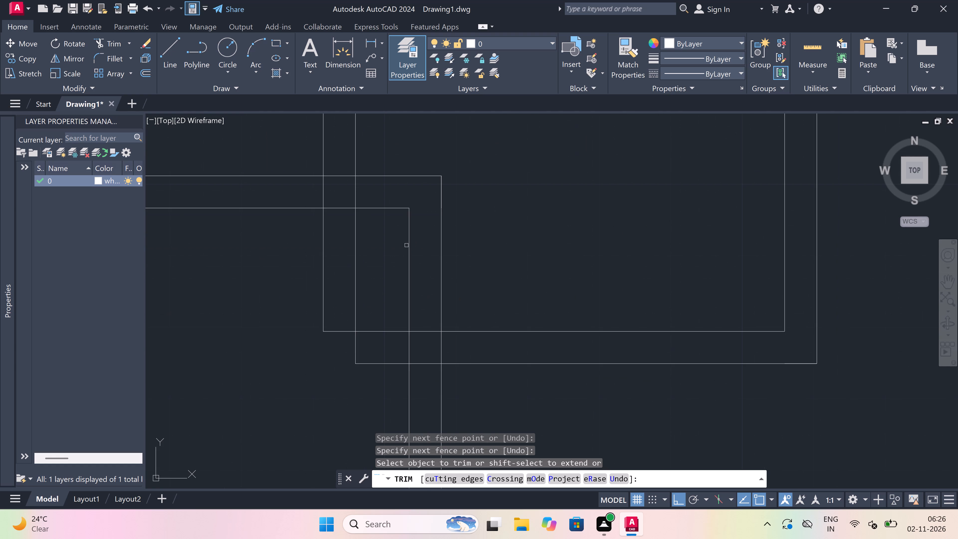
click(334, 166)
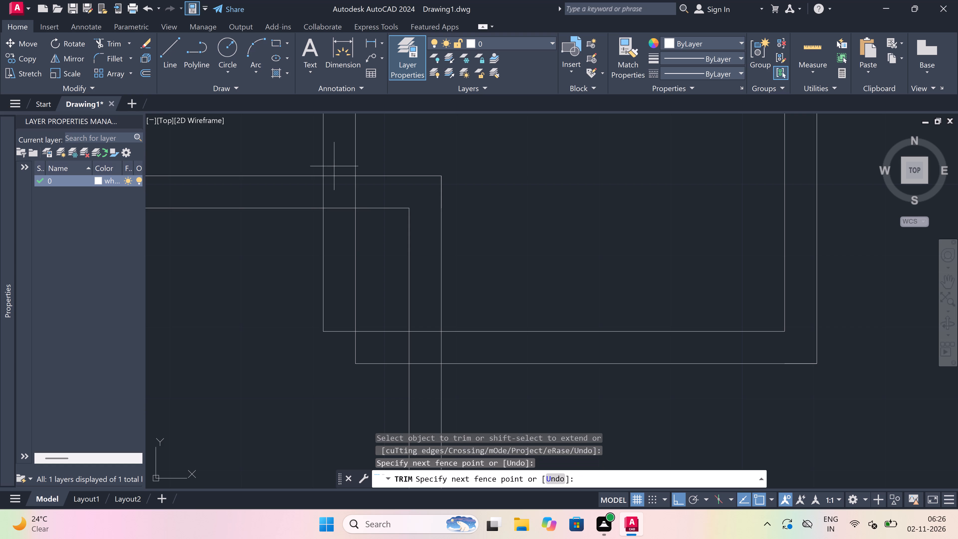
click(336, 223)
click(374, 166)
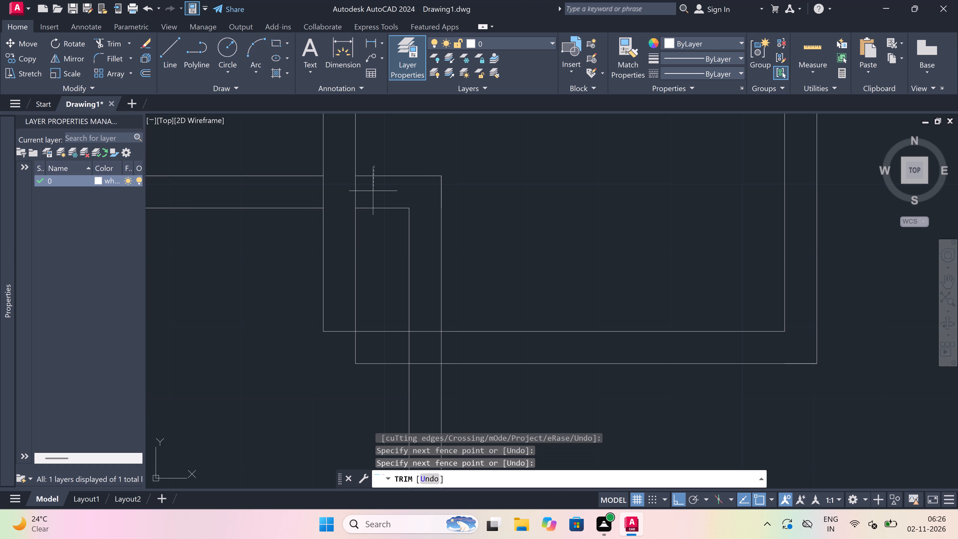
click(374, 259)
click(381, 285)
click(514, 257)
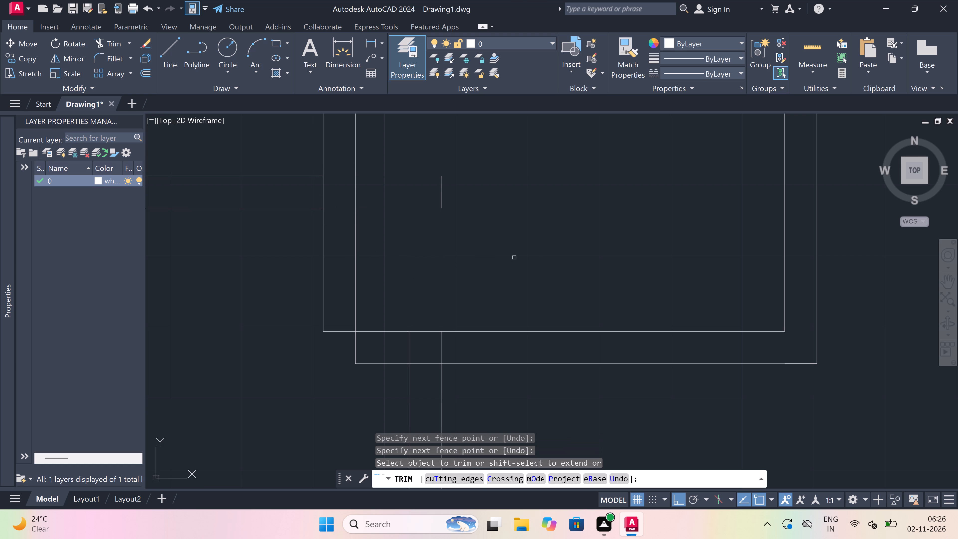
click(445, 199)
click(408, 196)
Trim the overlapping lines at the second small room's lower-left wall corner and open the junction with the vertical wall below.
click(342, 322)
click(343, 344)
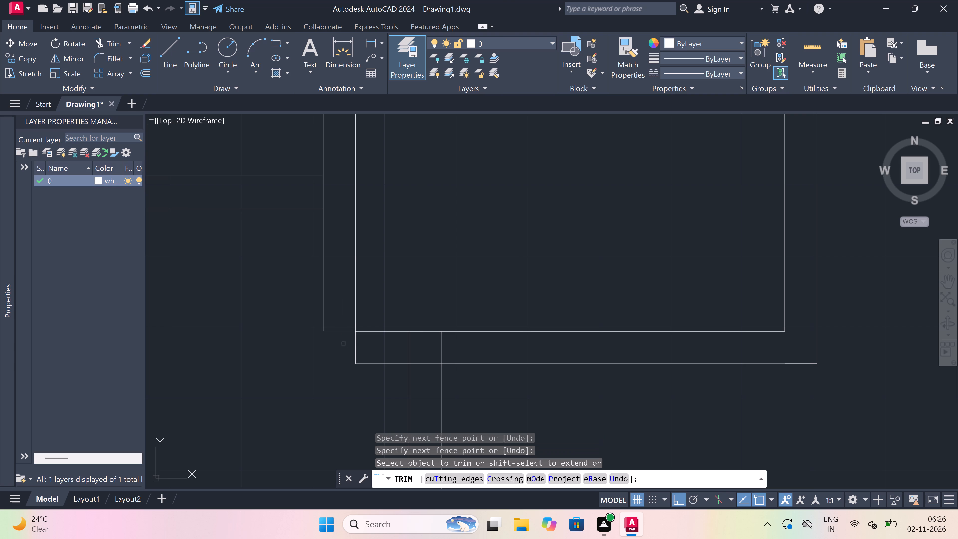
click(343, 344)
click(490, 348)
scroll(389, 335, down, 1)
scroll(404, 355, up, 2)
click(412, 351)
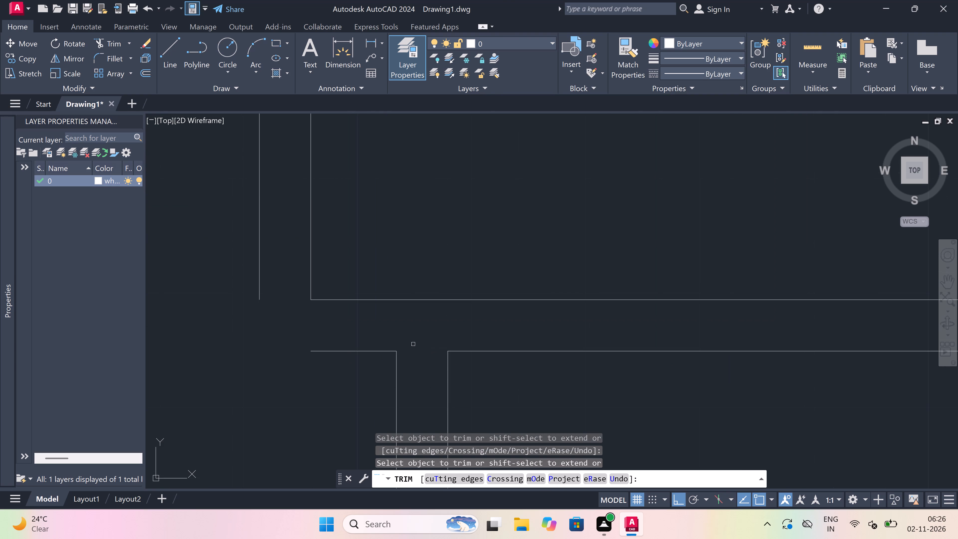
key(Escape)
Fillet the second small room's outer left and outer bottom wall lines with zero radius to close the lower-left corner.
text(f)
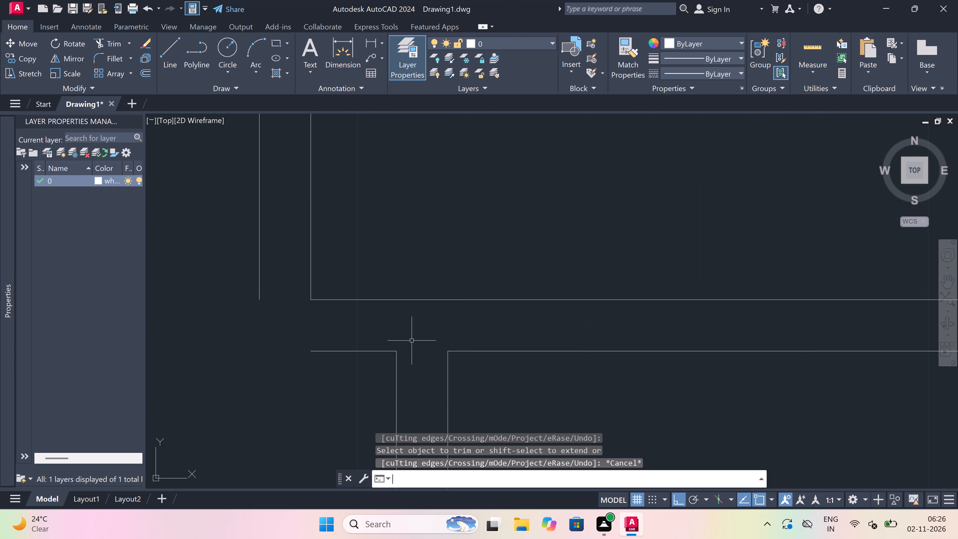
key(space)
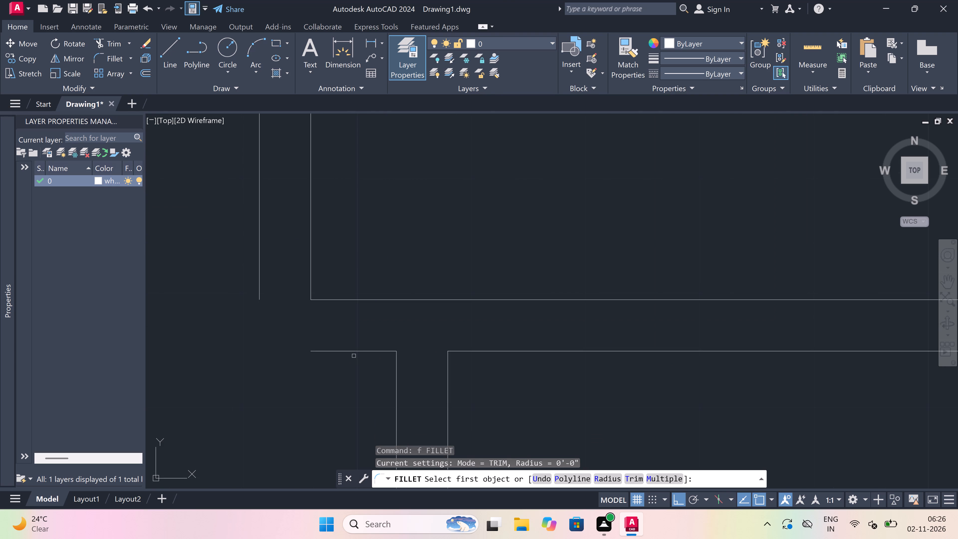
click(352, 350)
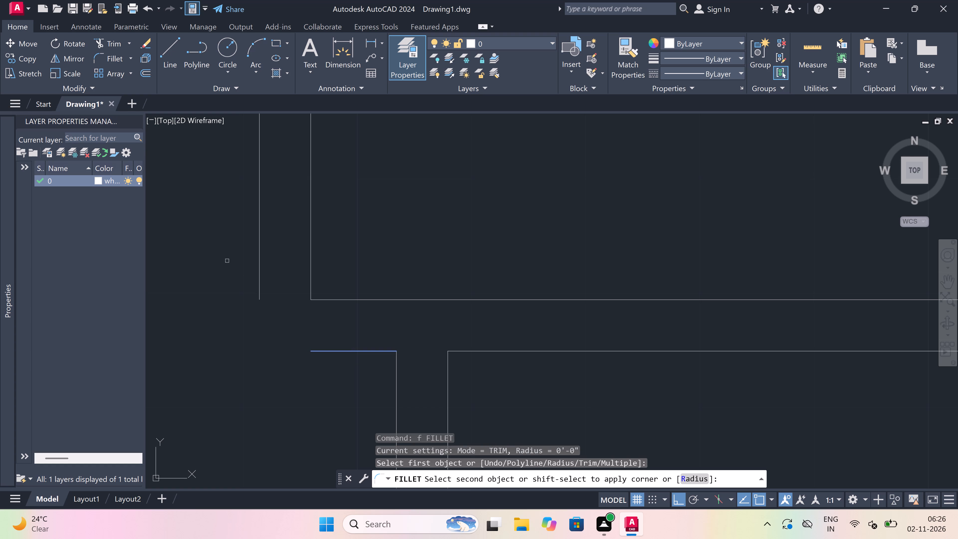
click(260, 240)
Move the two-line vertical partition west of the stacked small rooms further left, keeping it between the upper and lower walls.
scroll(451, 317, down, 6)
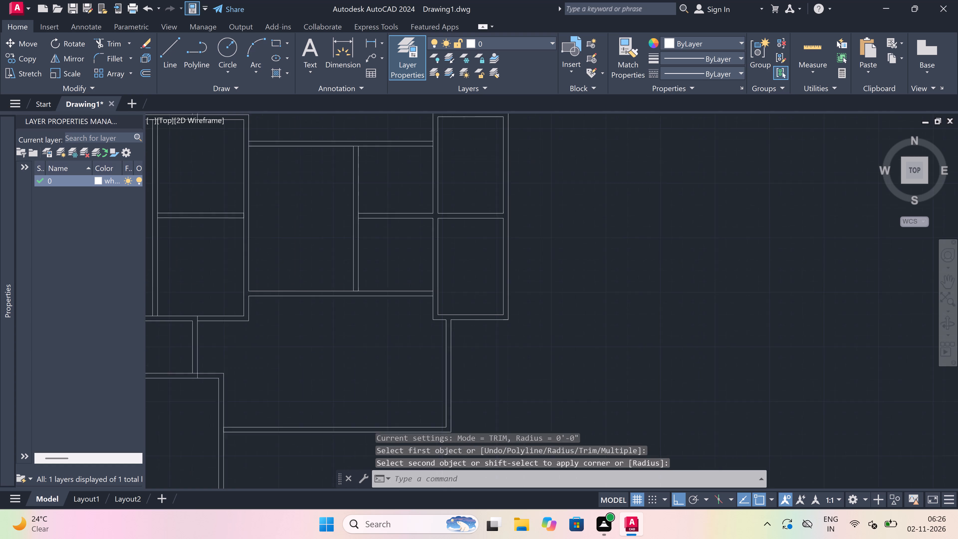
scroll(429, 271, down, 3)
scroll(429, 271, up, 2)
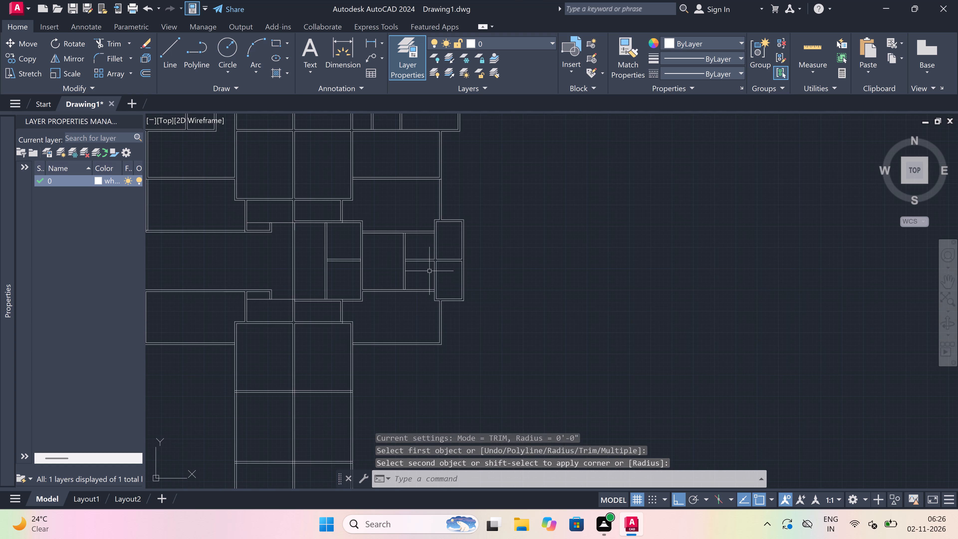
scroll(429, 271, down, 2)
scroll(429, 271, up, 1)
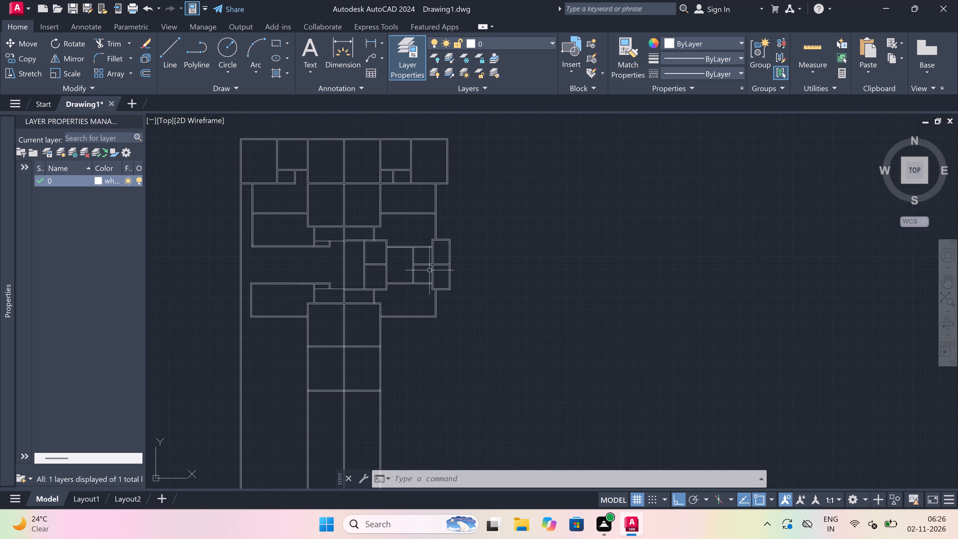
scroll(429, 273, up, 1)
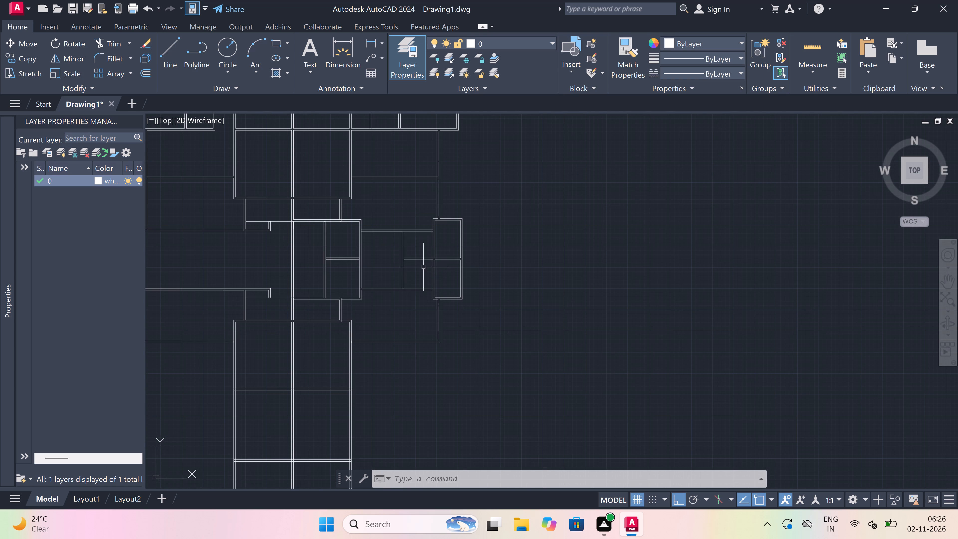
scroll(417, 259, up, 3)
scroll(417, 259, down, 3)
scroll(434, 248, up, 2)
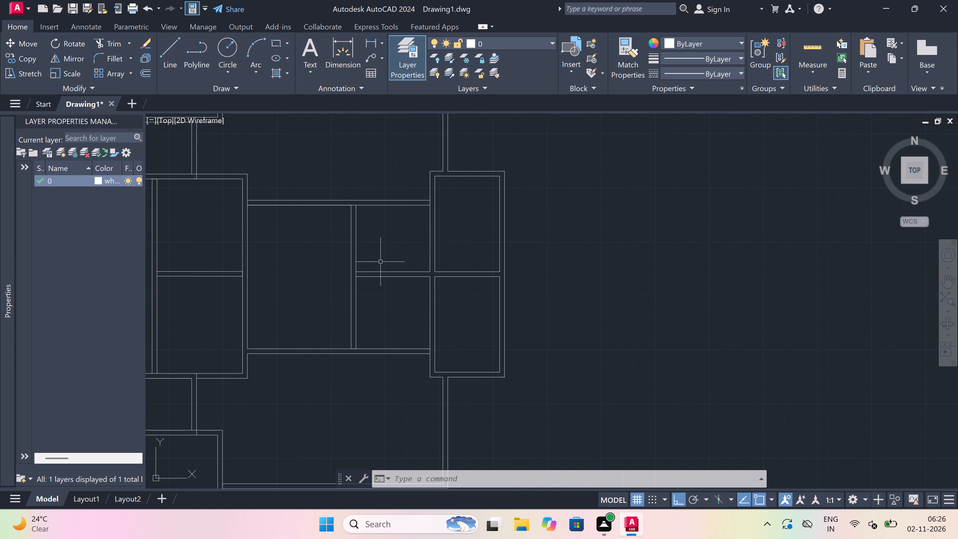
scroll(354, 251, up, 1)
click(359, 234)
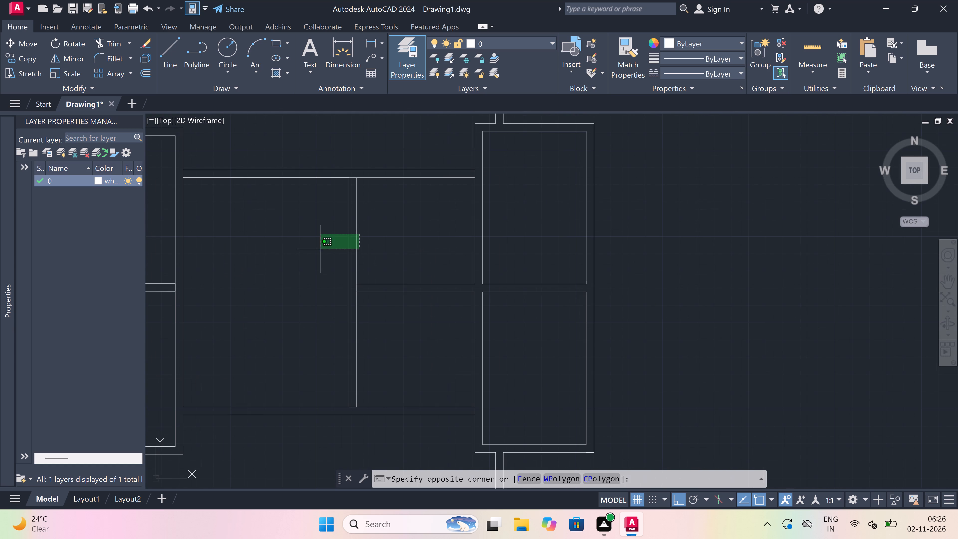
click(286, 257)
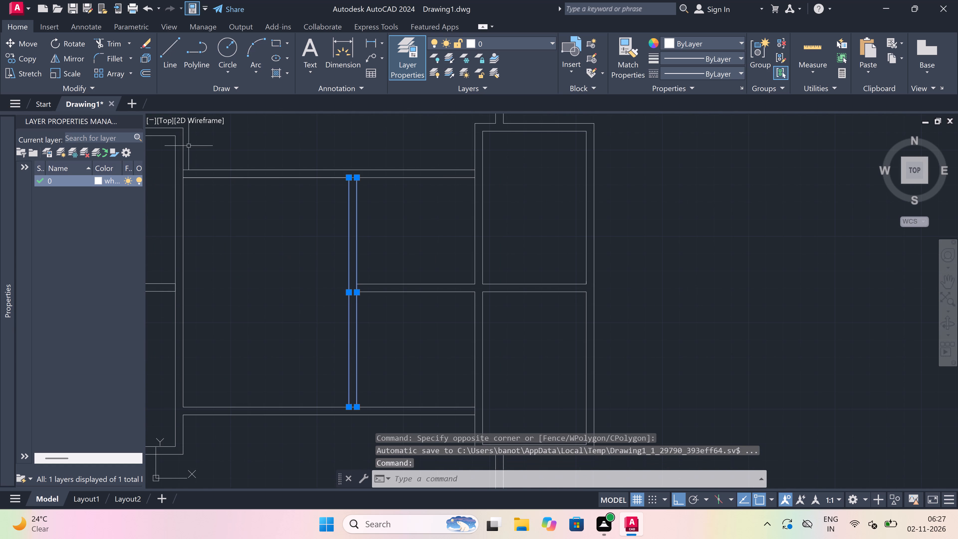
click(19, 37)
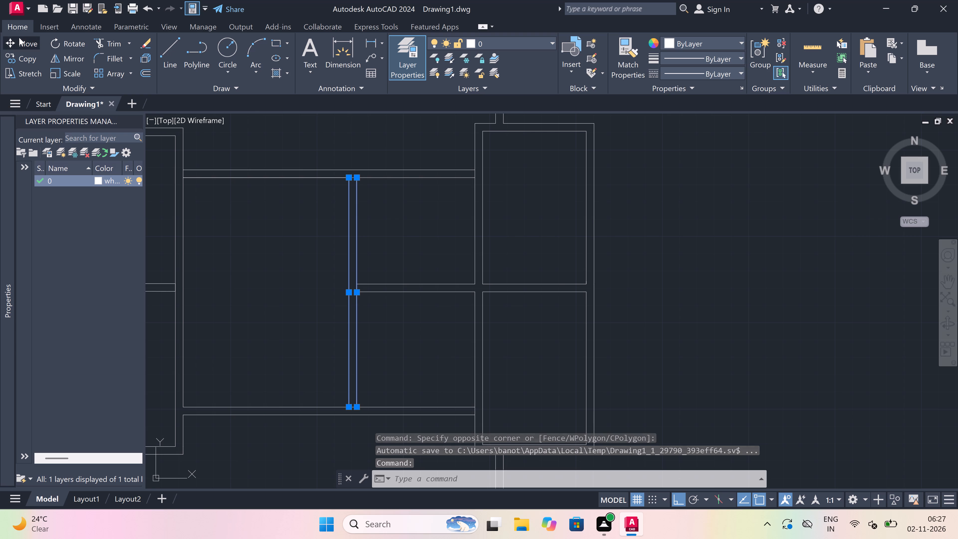
click(347, 173)
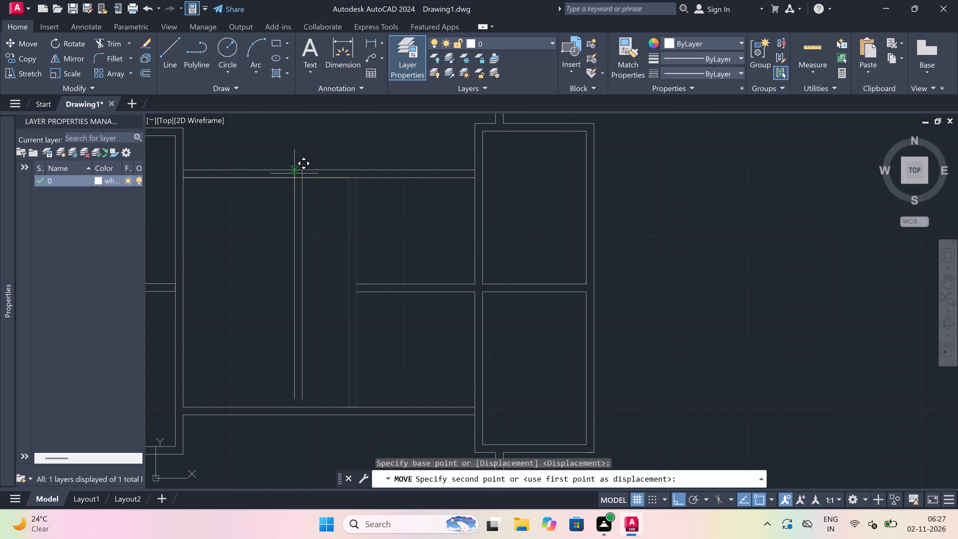
click(297, 174)
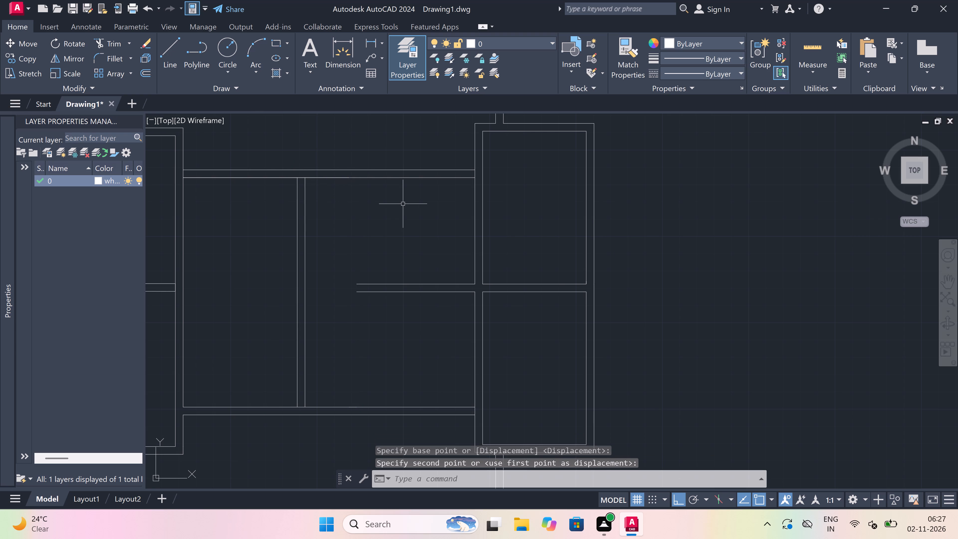
Extend both lines of the short horizontal partition left to meet the relocated vertical partition.
text(ex)
key(space)
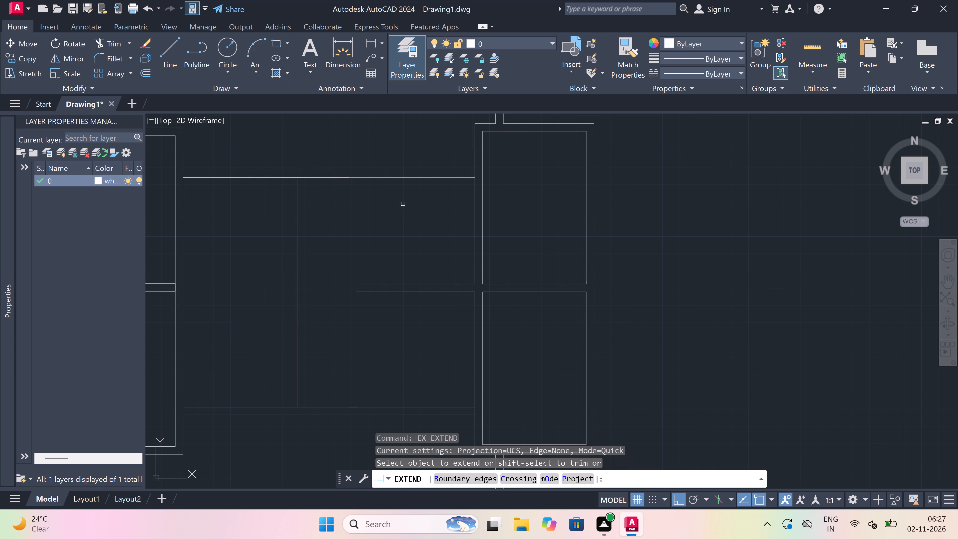
click(400, 245)
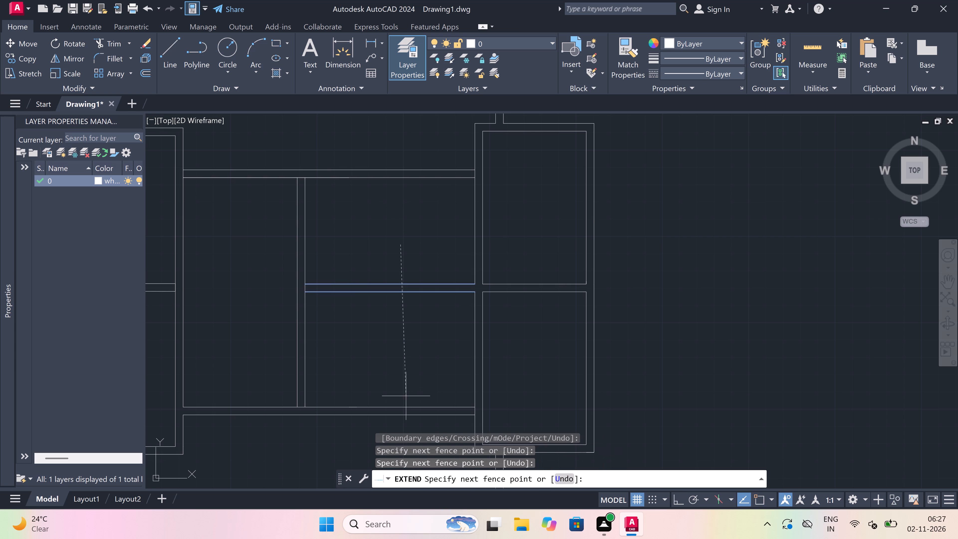
click(406, 396)
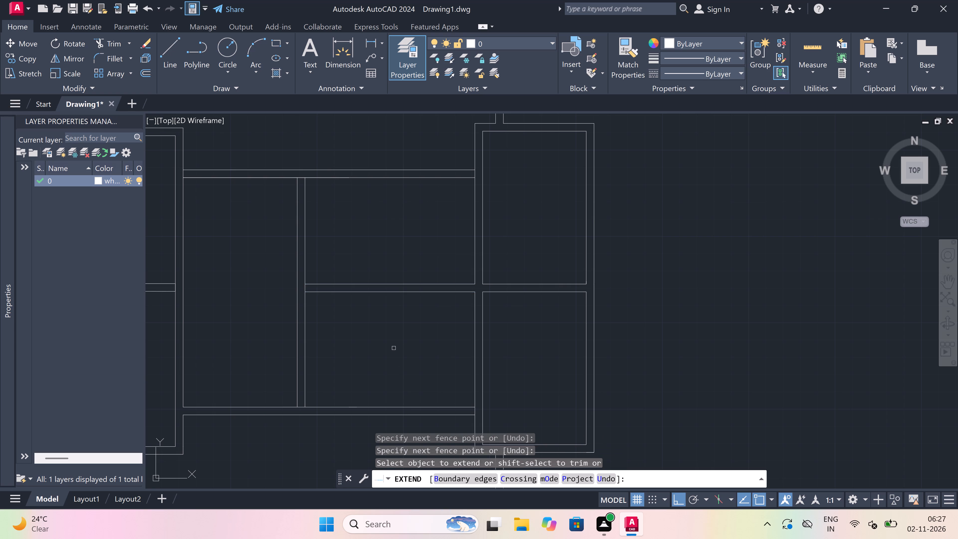
key(Escape)
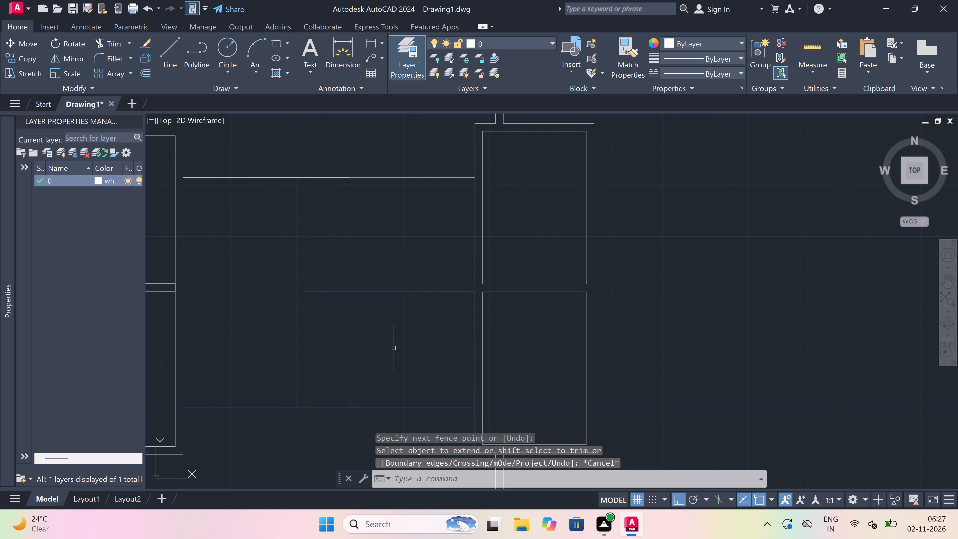
Trim the crossing line stubs inside the lower-left wall corner of the left-side room above the open central space.
scroll(391, 302, down, 1)
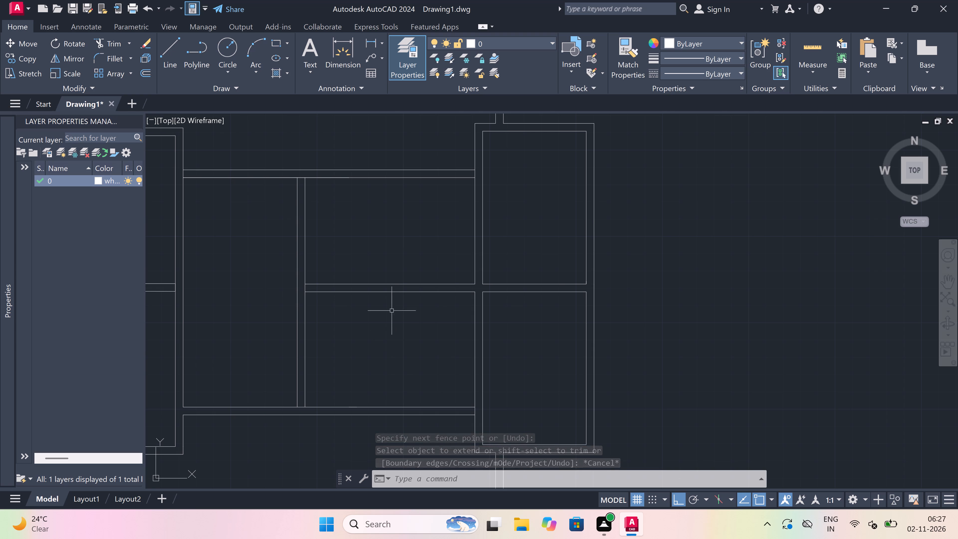
scroll(391, 302, down, 3)
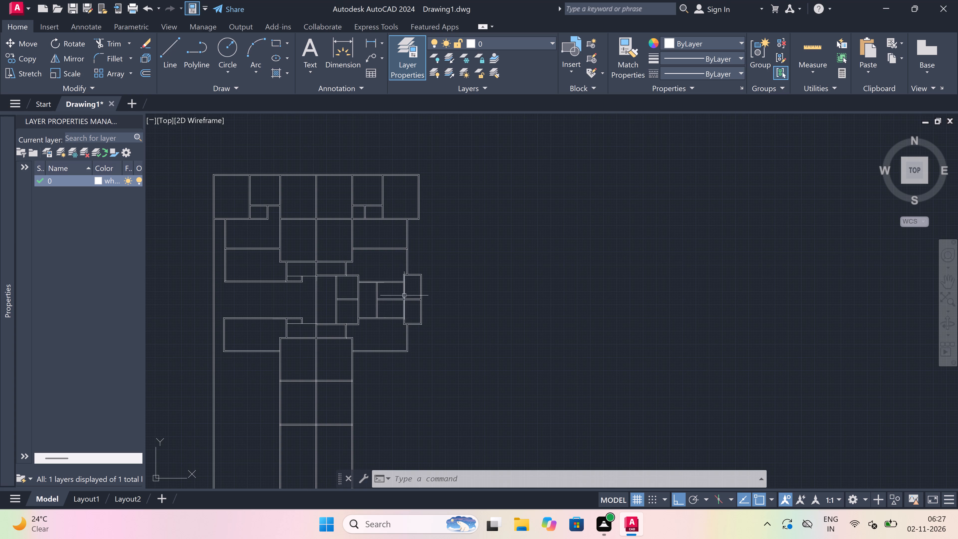
scroll(404, 295, down, 2)
scroll(386, 309, up, 2)
scroll(385, 264, up, 2)
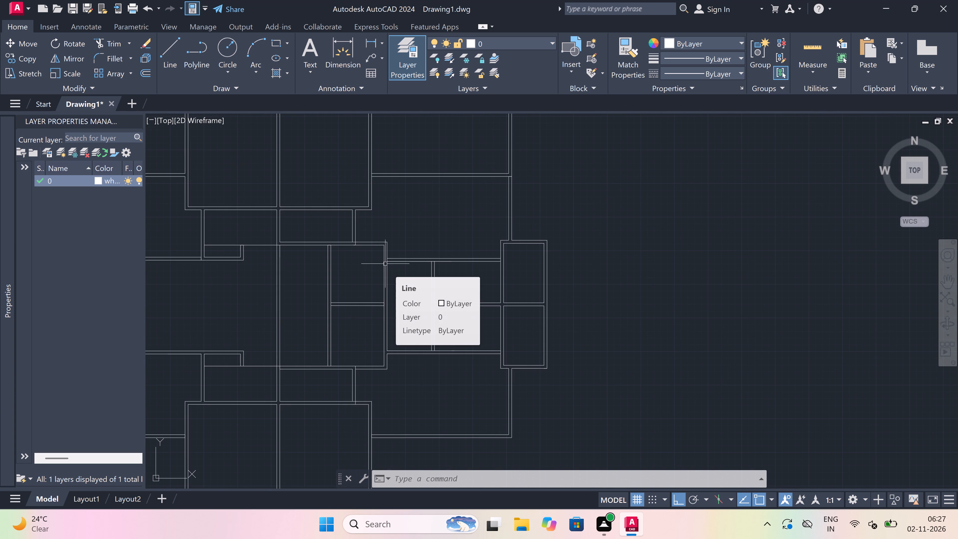
scroll(385, 264, down, 2)
scroll(223, 264, up, 1)
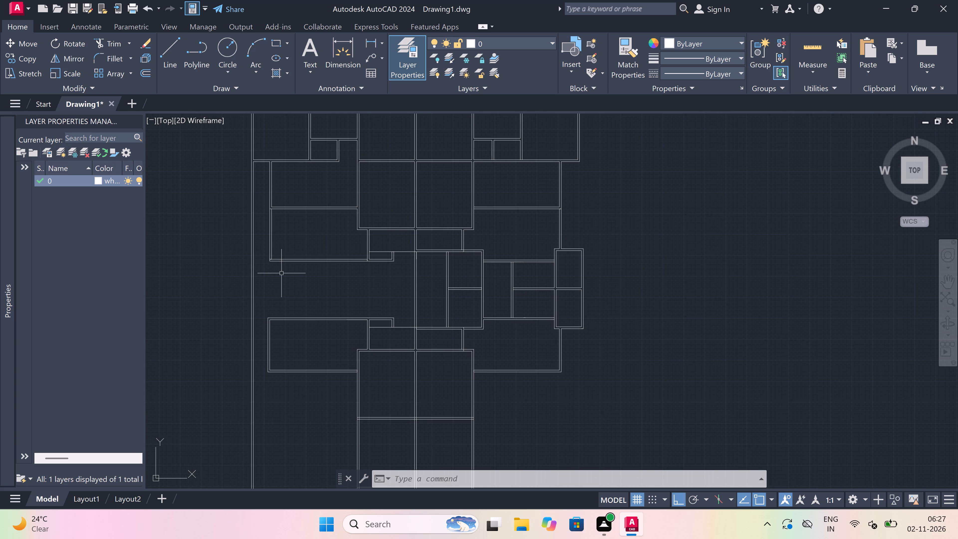
scroll(281, 273, up, 1)
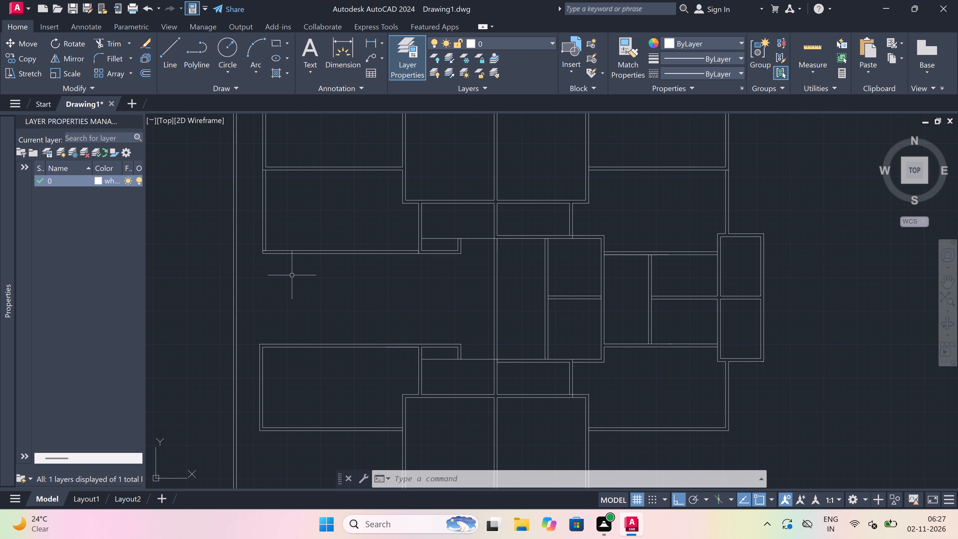
text(tr)
key(space)
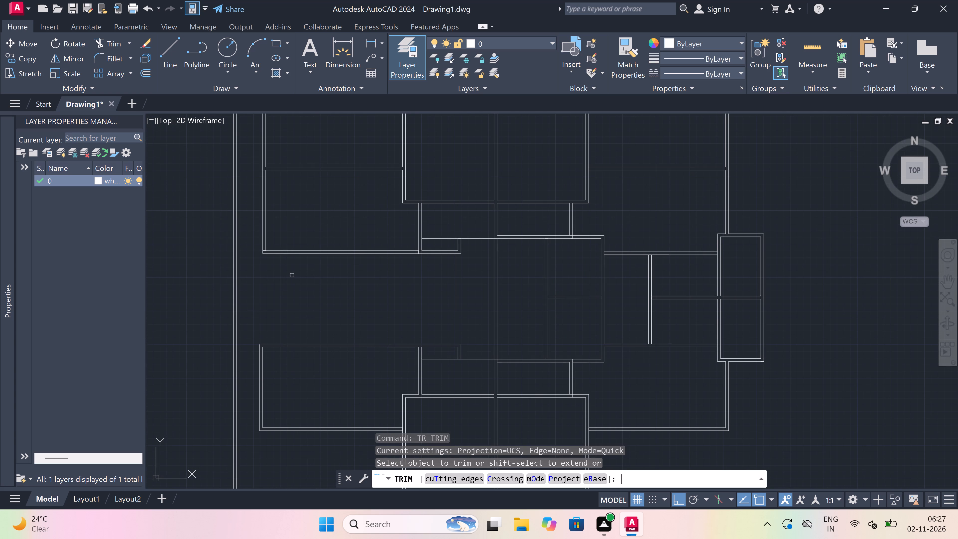
scroll(265, 240, up, 4)
click(262, 247)
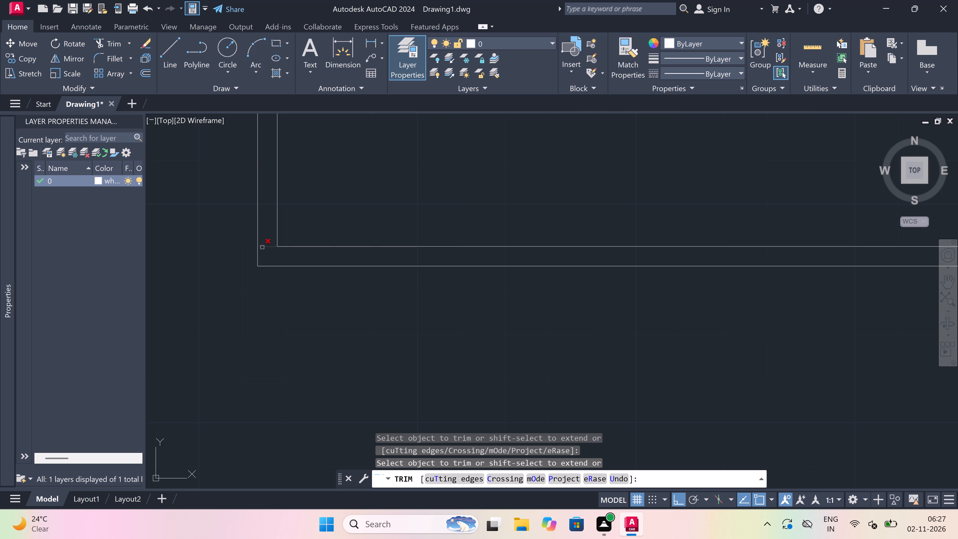
click(263, 242)
click(267, 254)
scroll(267, 254, down, 4)
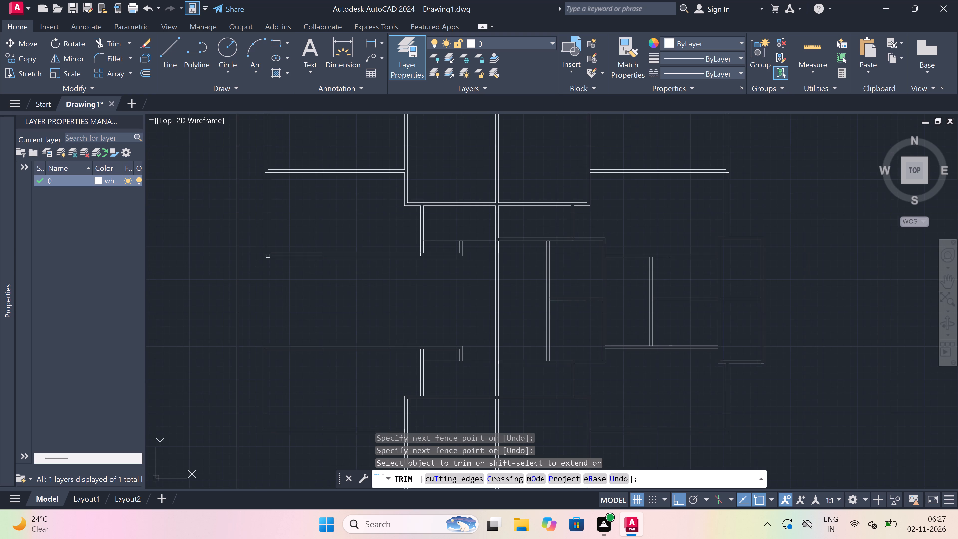
scroll(285, 288, up, 1)
key(Escape)
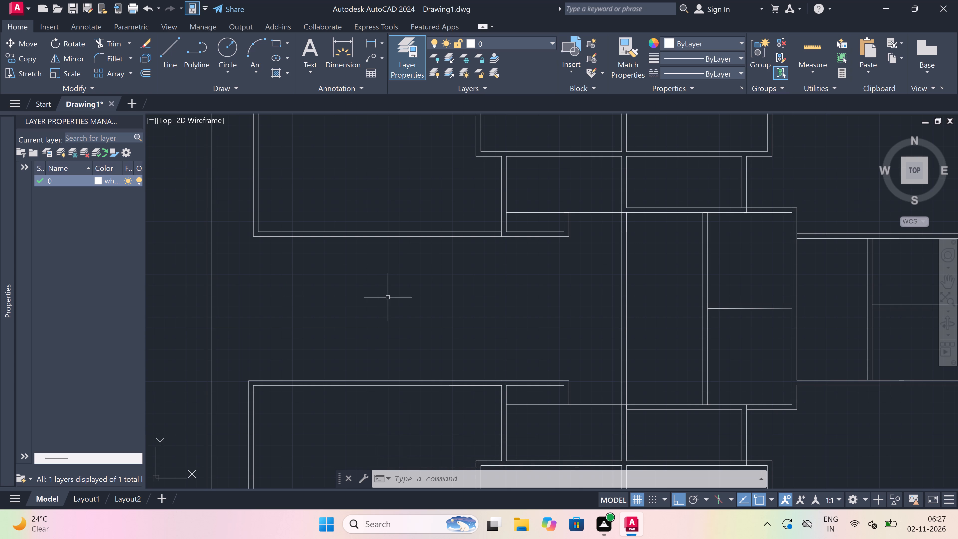
Draw a vertical line from the midpoint of the upper-left room's bottom wall down to the lower-left room's top wall.
scroll(398, 275, down, 2)
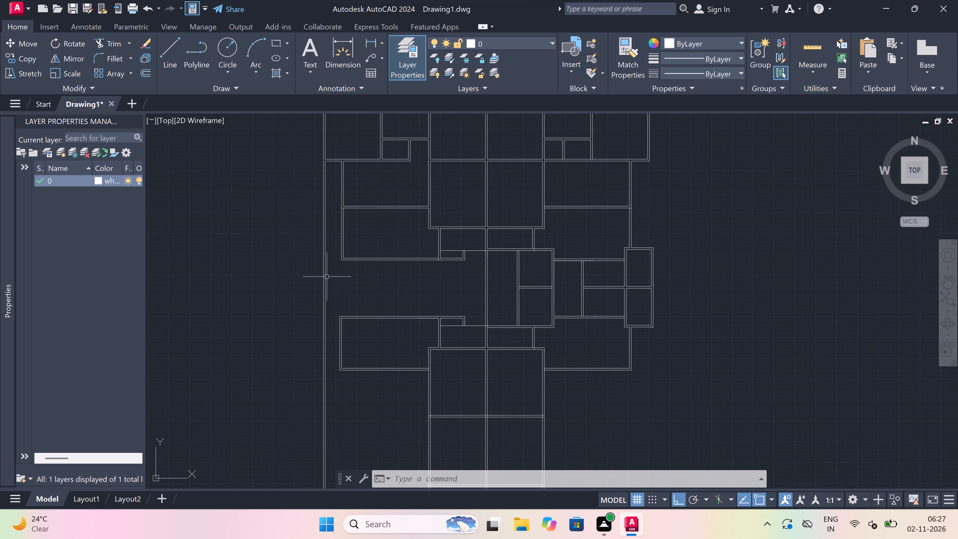
scroll(339, 265, up, 2)
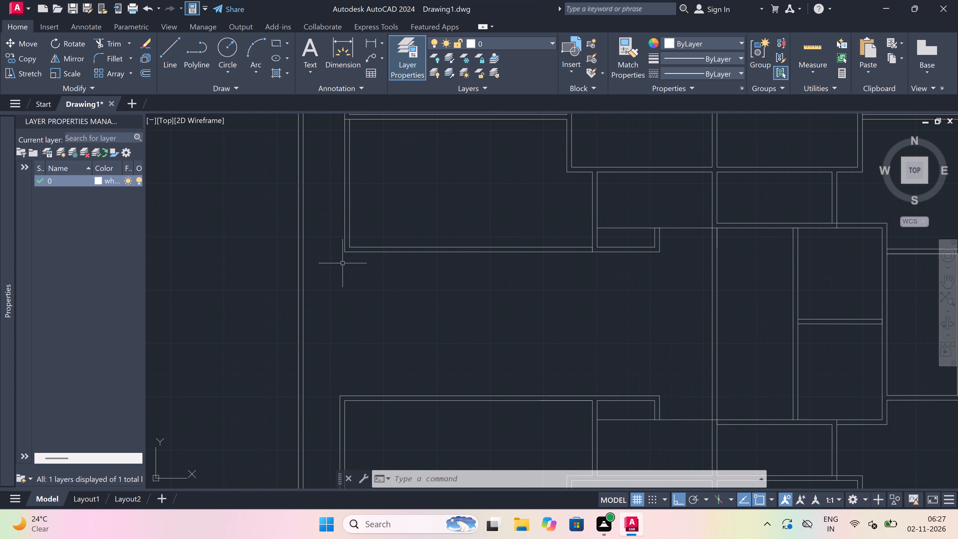
scroll(381, 264, down, 1)
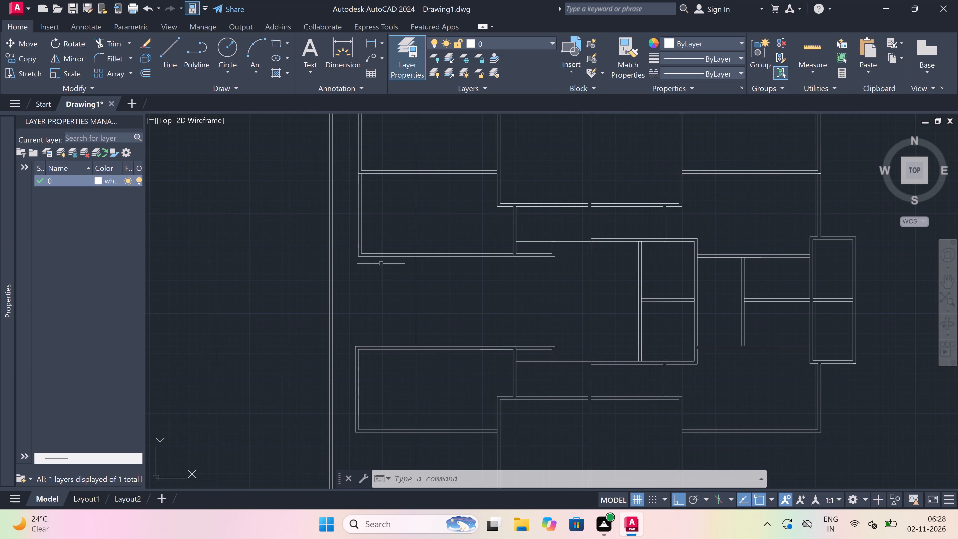
scroll(381, 264, up, 1)
text(l)
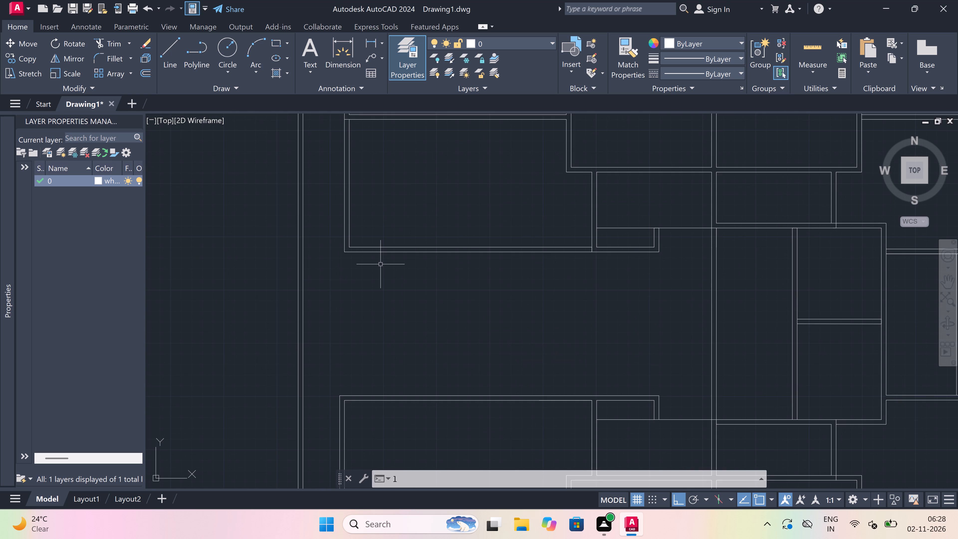
key(space)
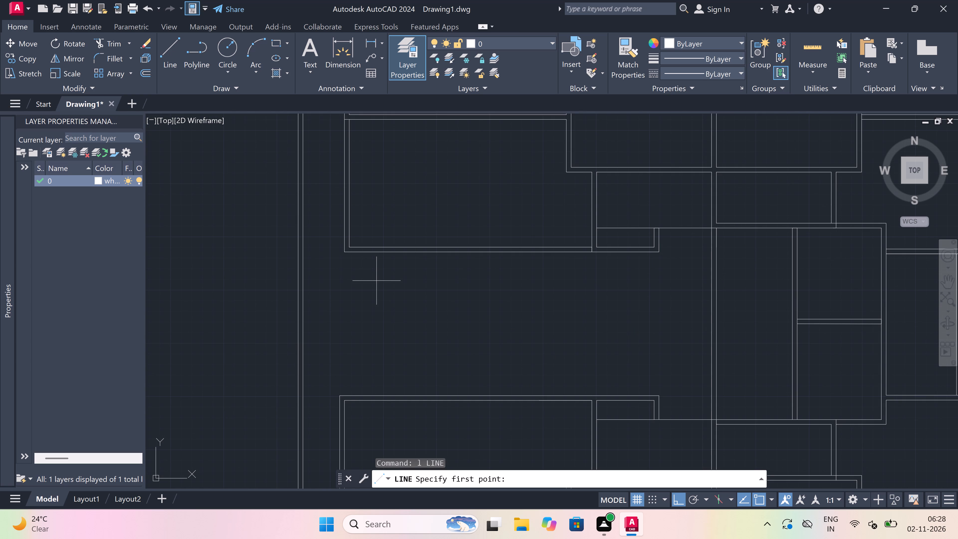
scroll(376, 281, down, 1)
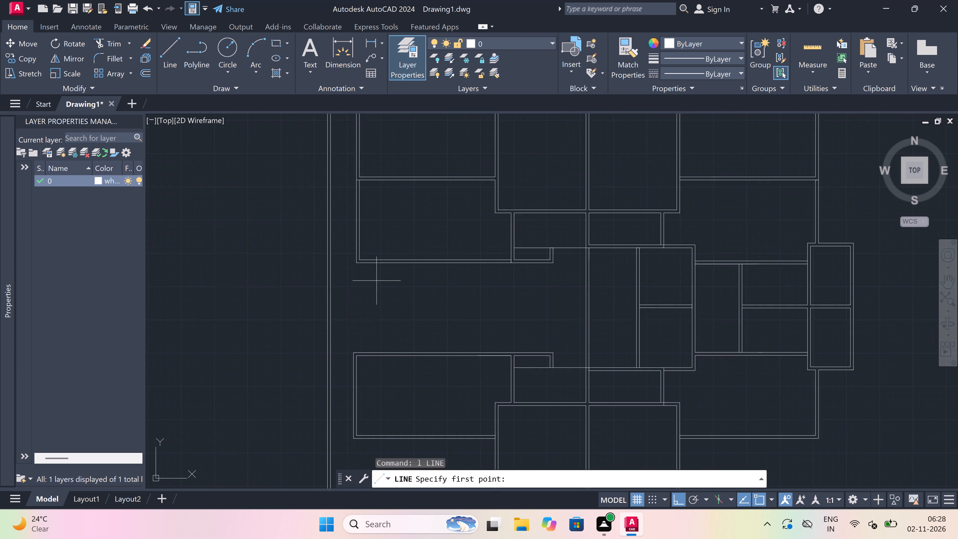
scroll(376, 281, down, 2)
scroll(417, 281, up, 1)
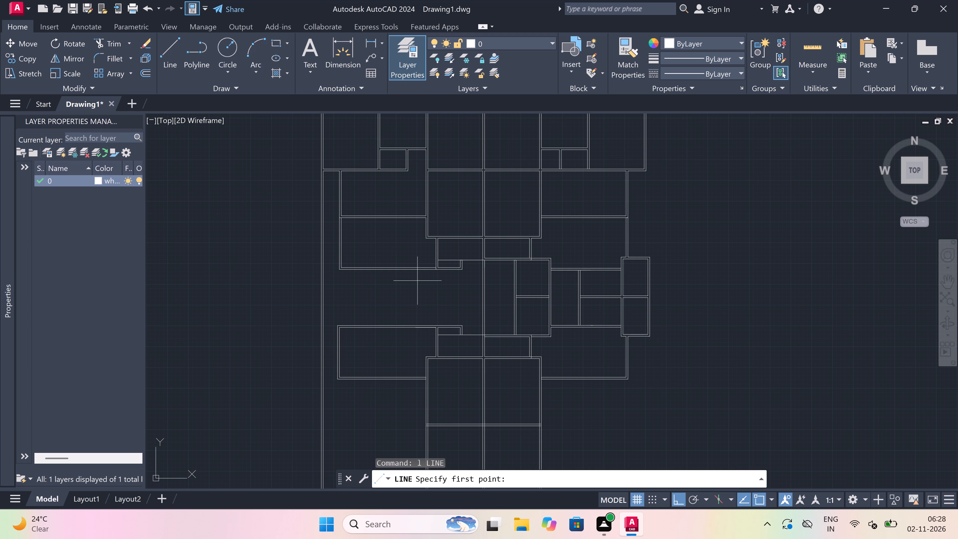
scroll(462, 286, up, 1)
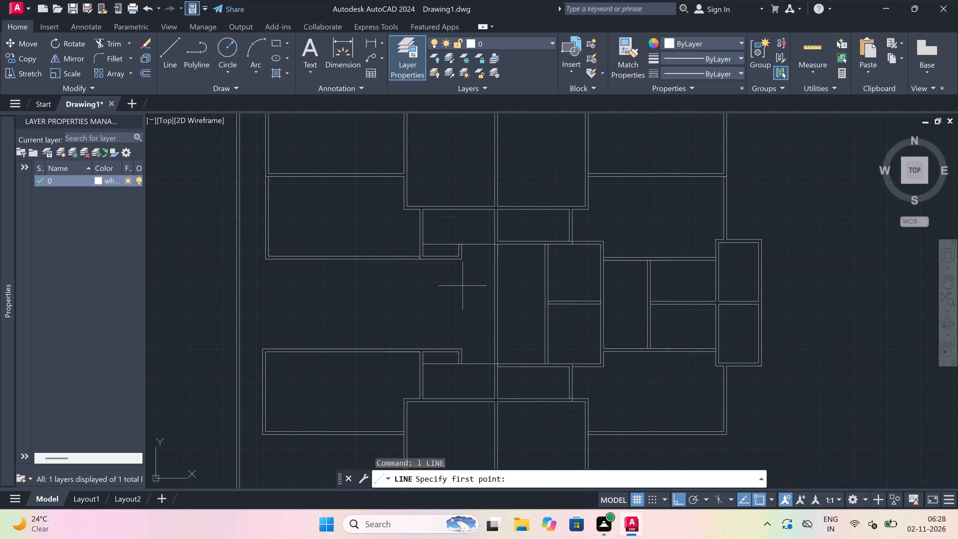
scroll(463, 286, down, 1)
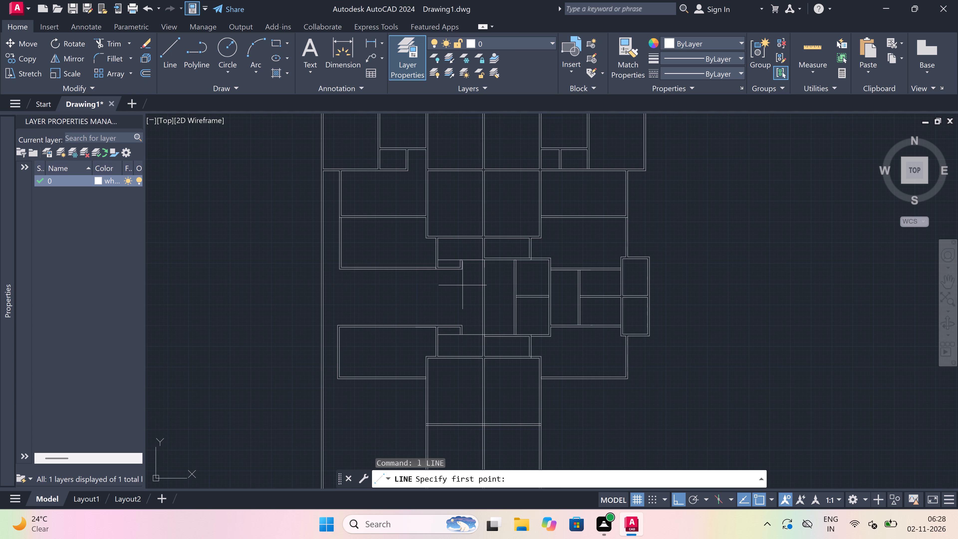
scroll(334, 251, up, 1)
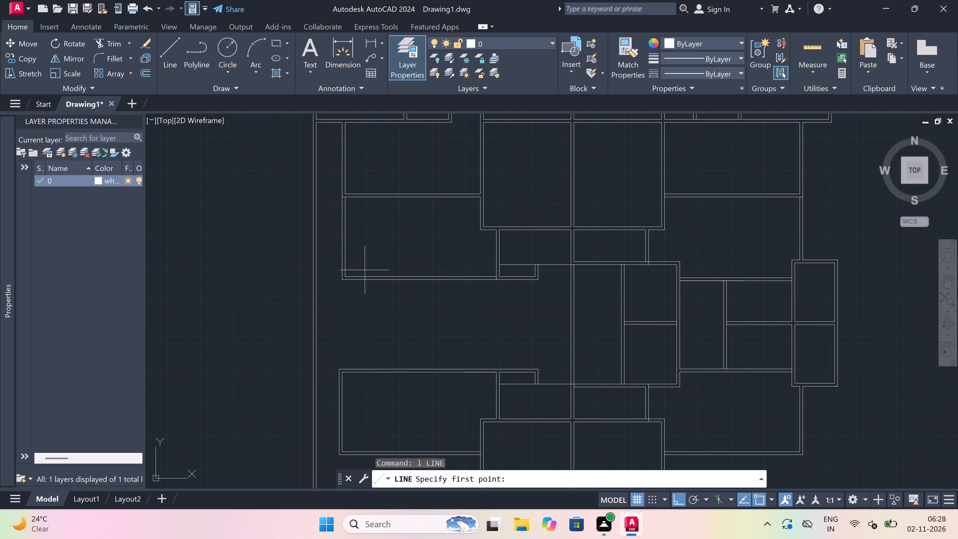
scroll(355, 280, up, 1)
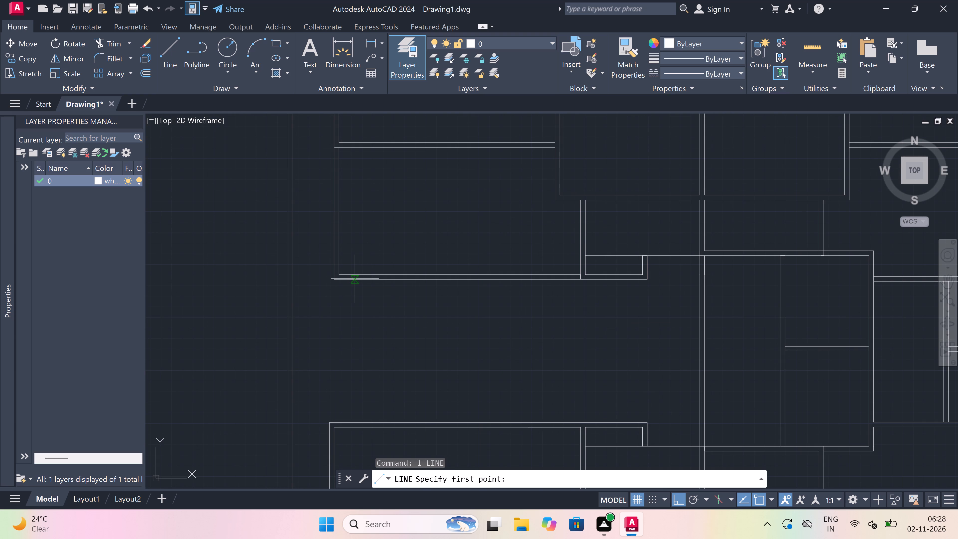
scroll(331, 240, up, 1)
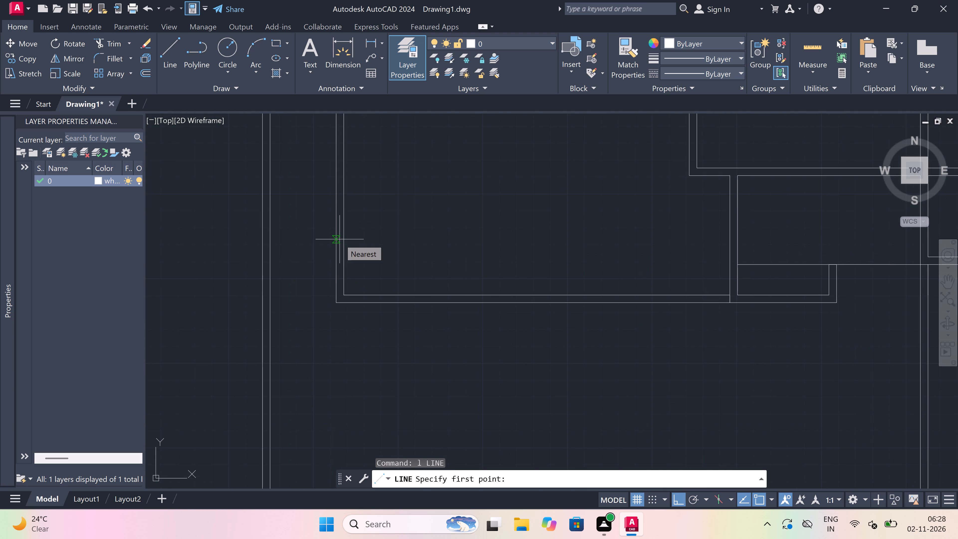
scroll(340, 239, down, 2)
scroll(380, 261, down, 1)
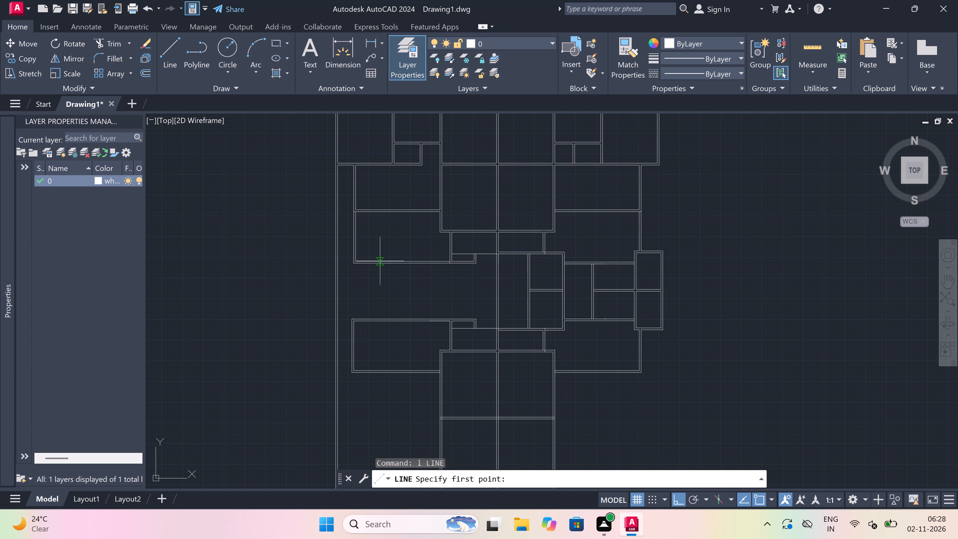
scroll(432, 277, up, 1)
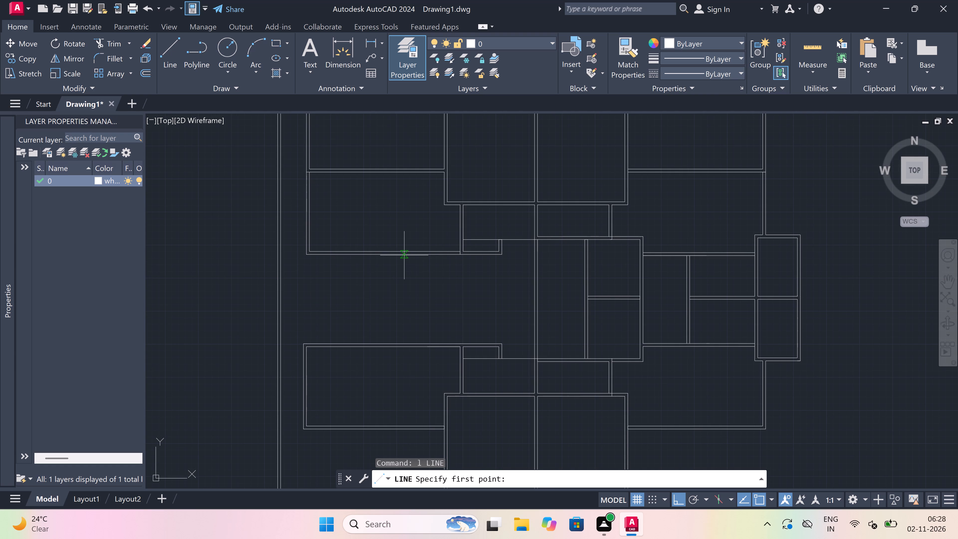
click(381, 254)
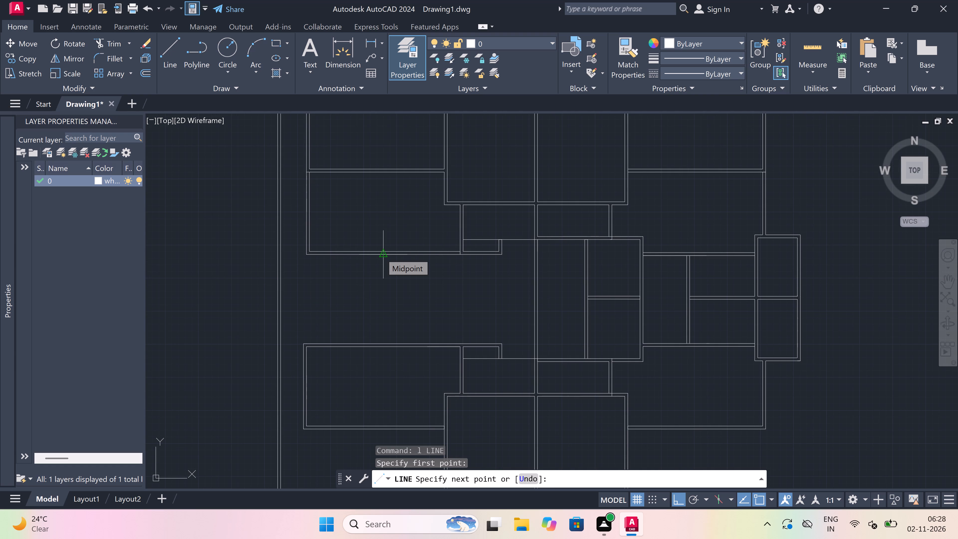
scroll(381, 254, up, 1)
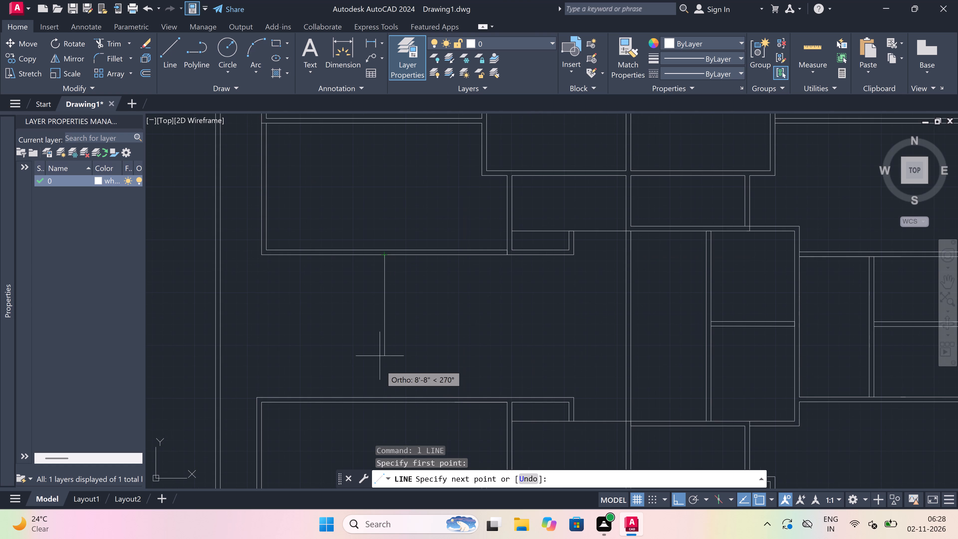
click(384, 395)
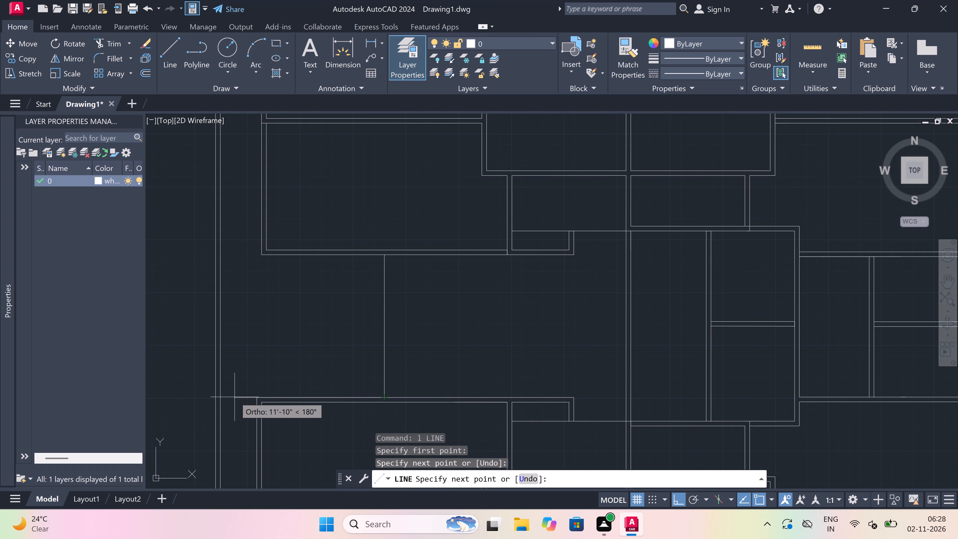
Continue the line 4.5" west and back up to the upper room's bottom wall to form the partition's second face.
key(3)
key(BackSpace)
text(4.5")
key(space)
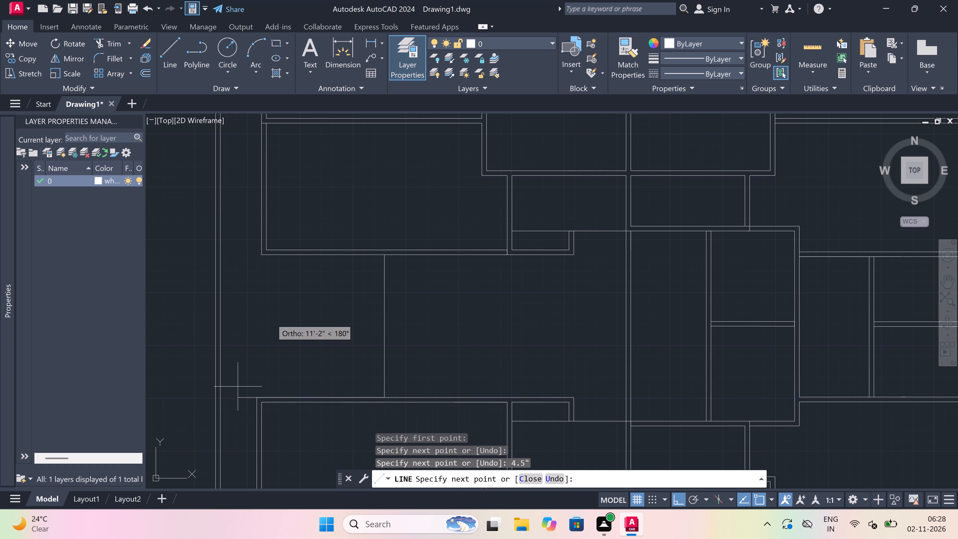
scroll(351, 263, up, 4)
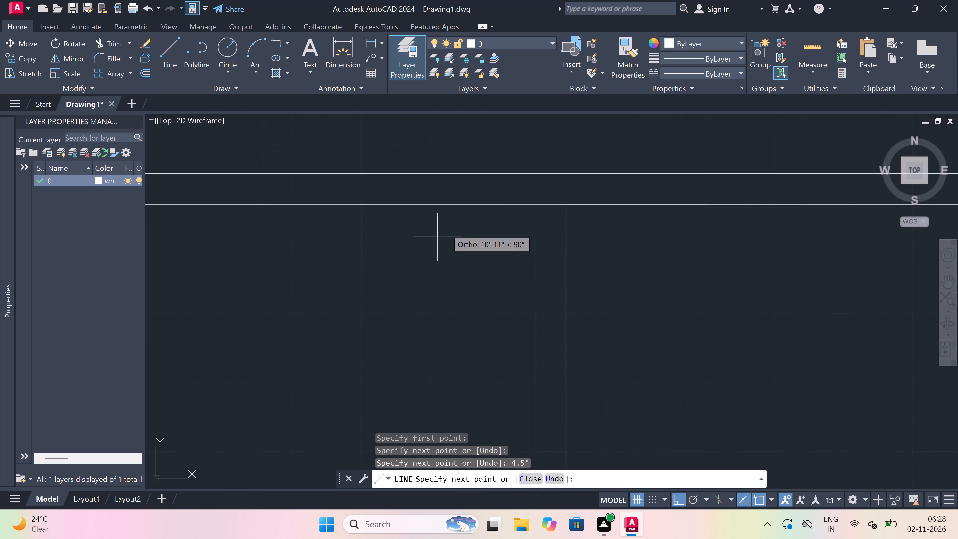
click(530, 205)
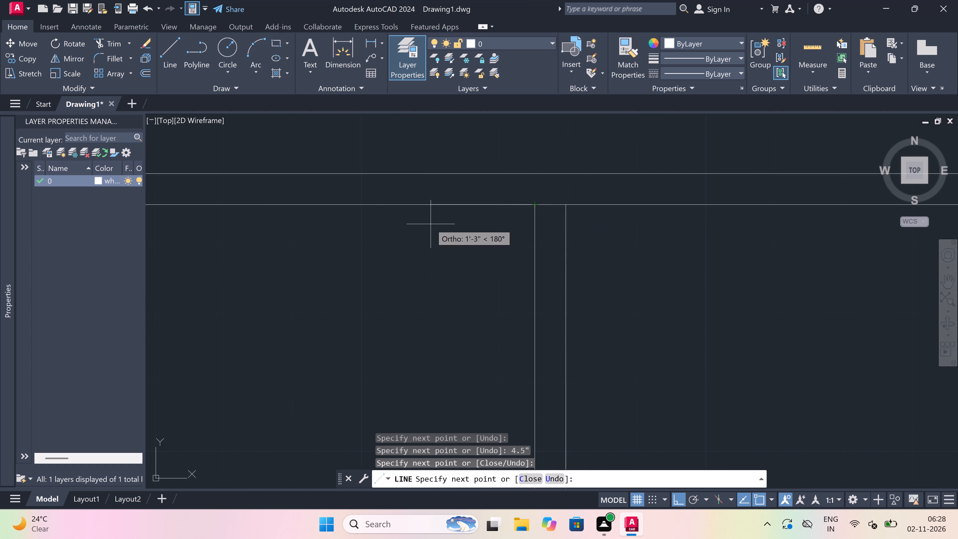
Draw a second 4.5" thick vertical partition 3'9" west of the first, spanning between the same upper and lower room walls.
key(3)
text('9")
key(space)
scroll(378, 230, down, 3)
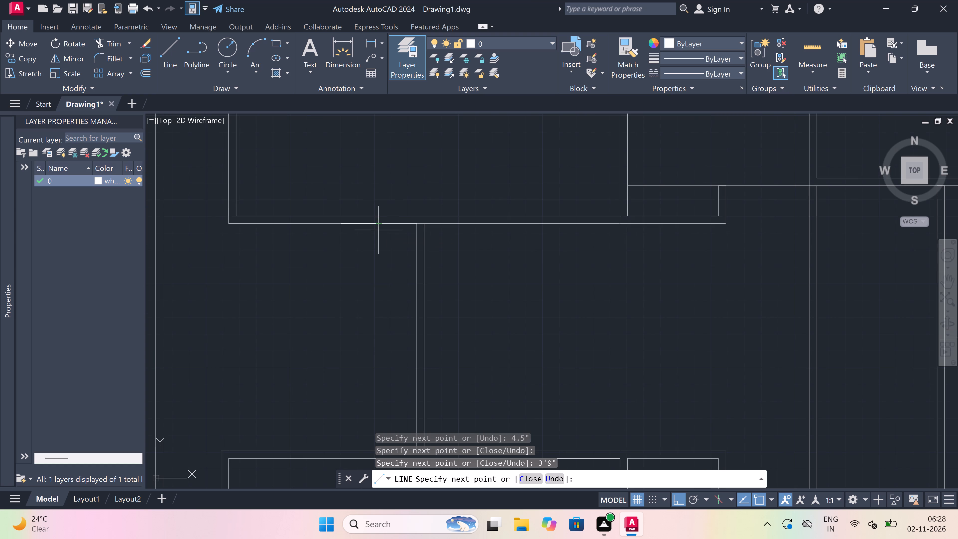
scroll(335, 307, down, 2)
scroll(336, 372, up, 3)
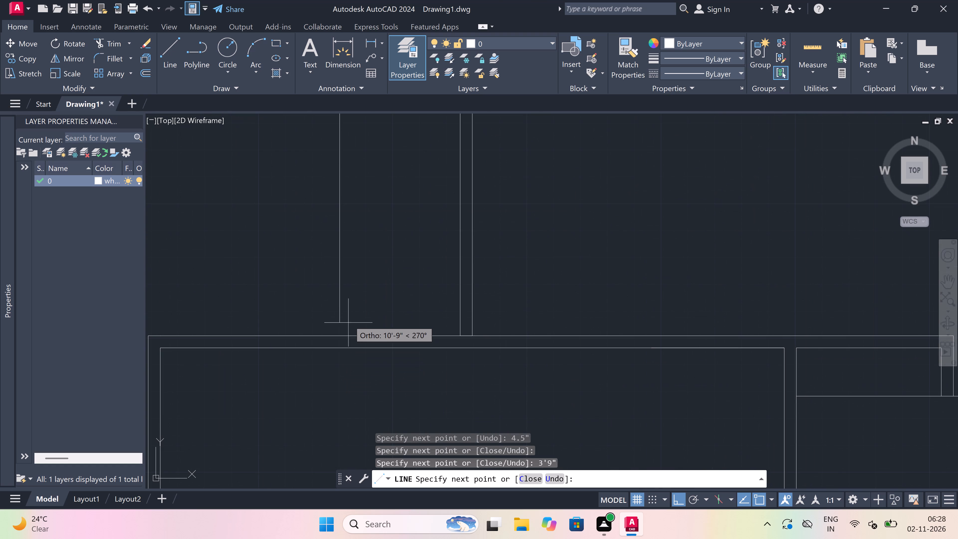
click(343, 336)
text(4.5")
key(space)
scroll(238, 336, down, 2)
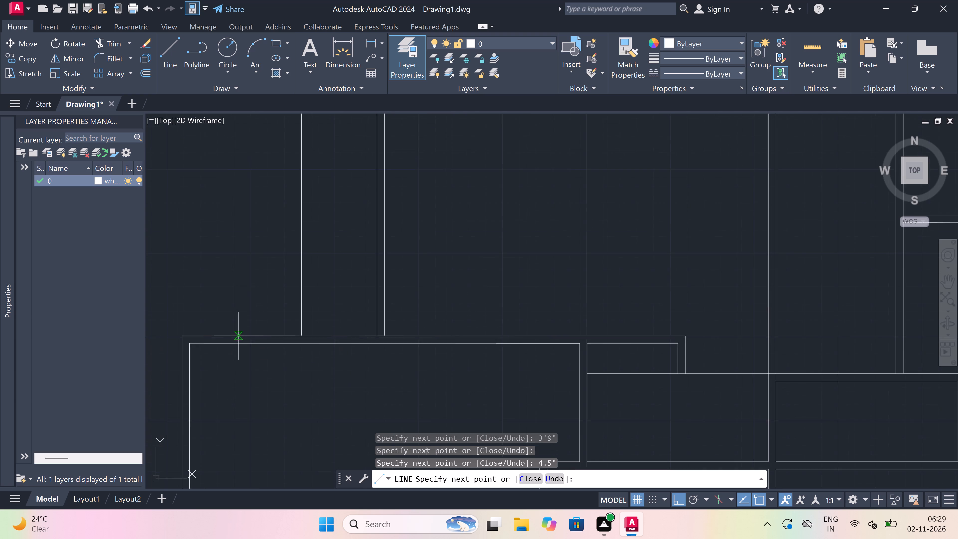
scroll(238, 336, down, 2)
scroll(232, 285, up, 4)
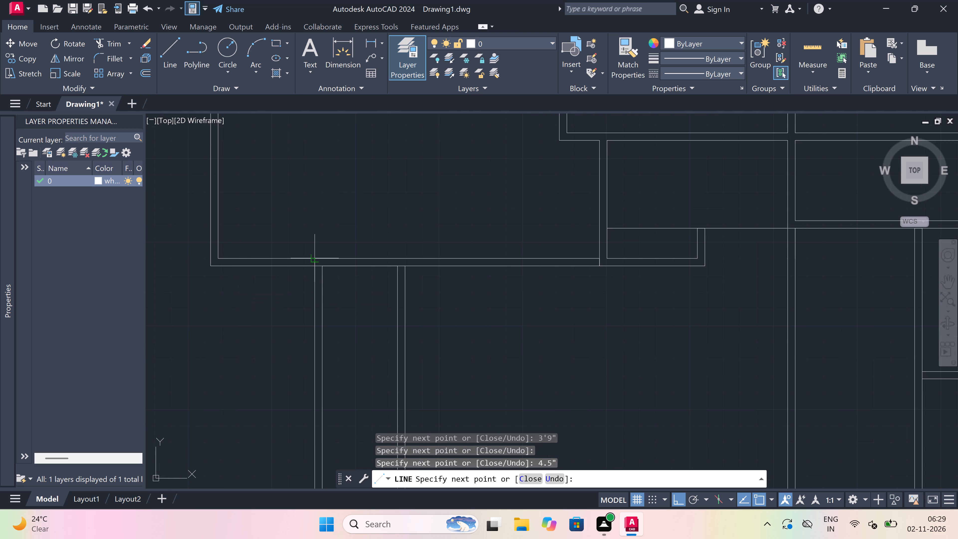
click(315, 263)
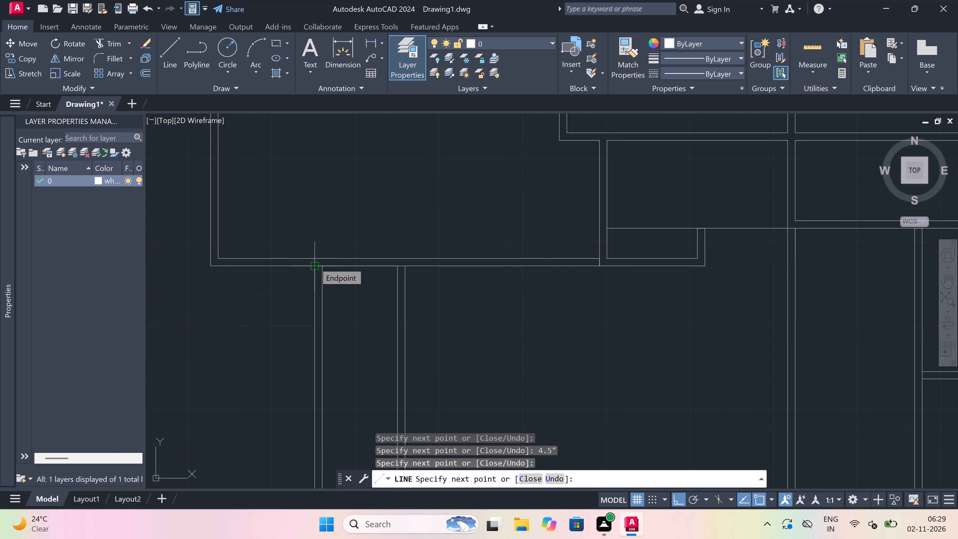
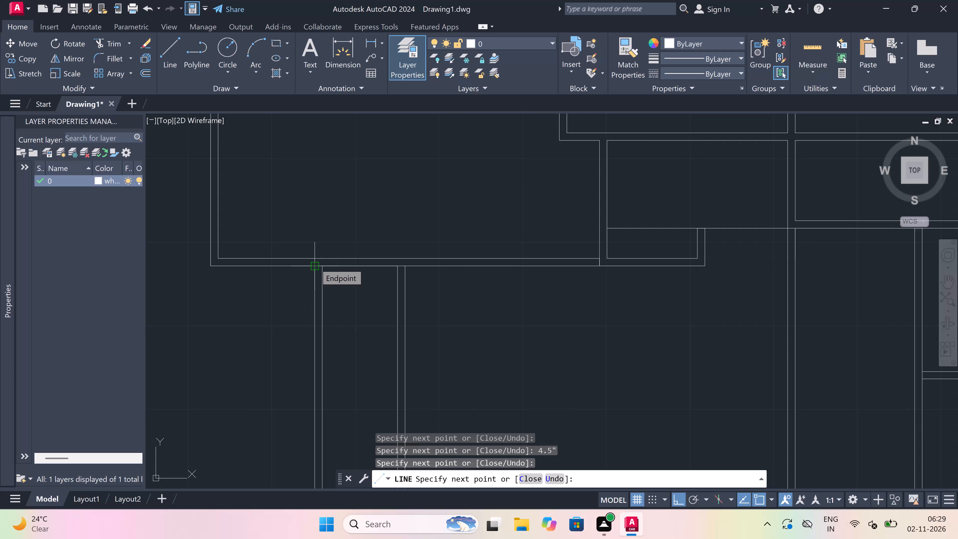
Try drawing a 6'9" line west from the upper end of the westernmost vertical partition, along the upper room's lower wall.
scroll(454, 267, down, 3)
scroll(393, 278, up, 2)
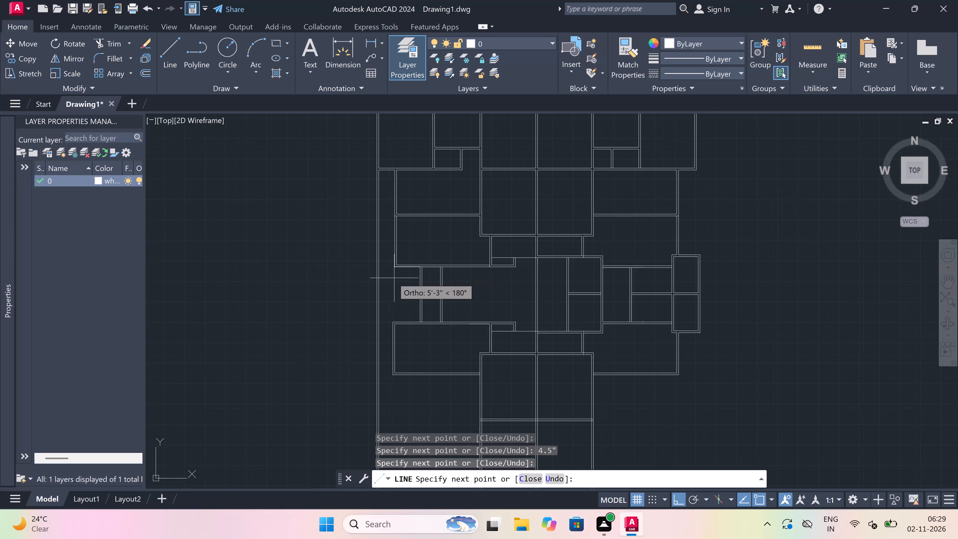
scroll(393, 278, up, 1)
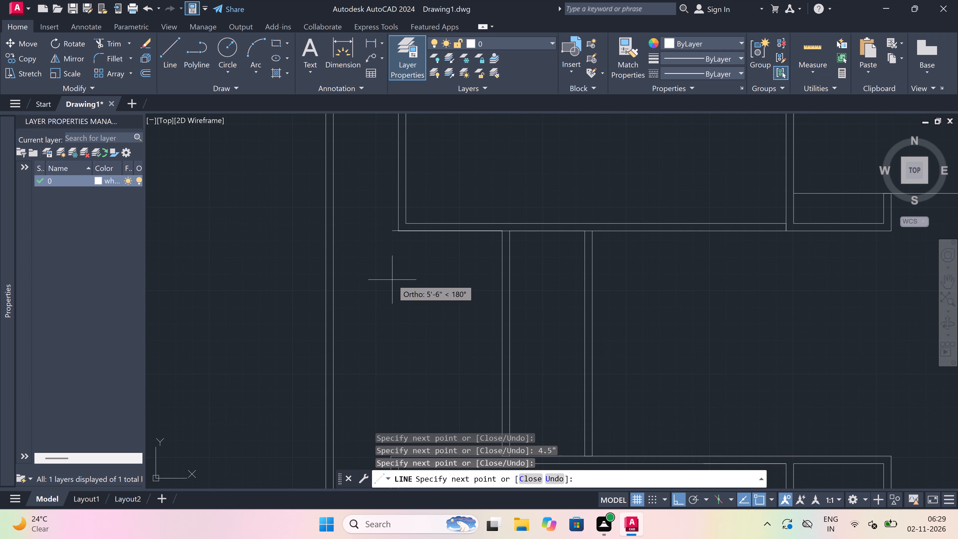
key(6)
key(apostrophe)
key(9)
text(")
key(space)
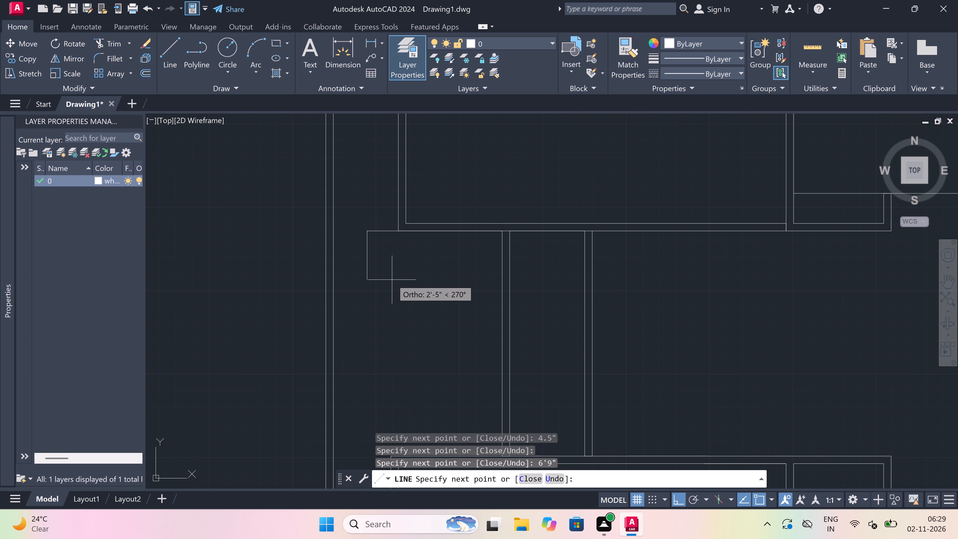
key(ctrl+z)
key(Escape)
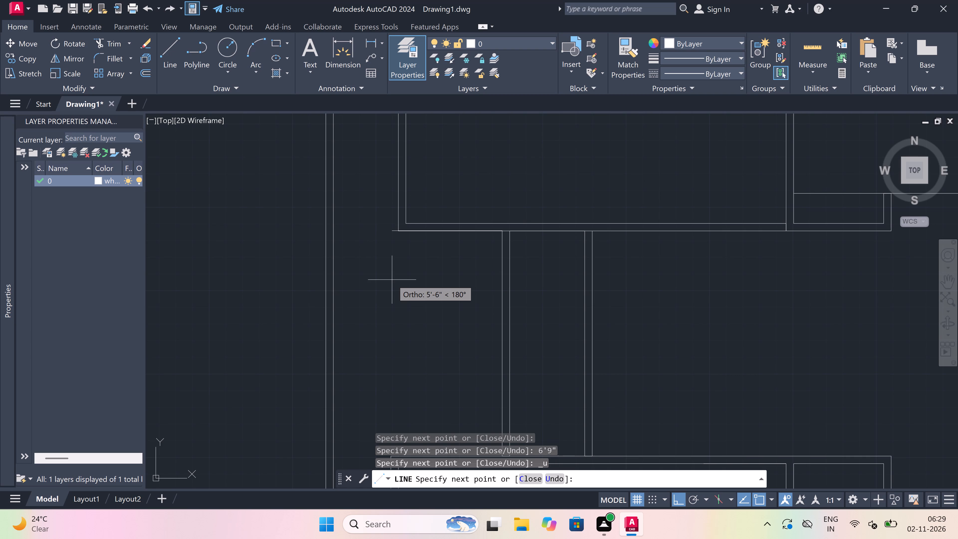
Move the two vertical double-line partitions between the upper and lower west rooms a short distance east along the wall.
click(647, 329)
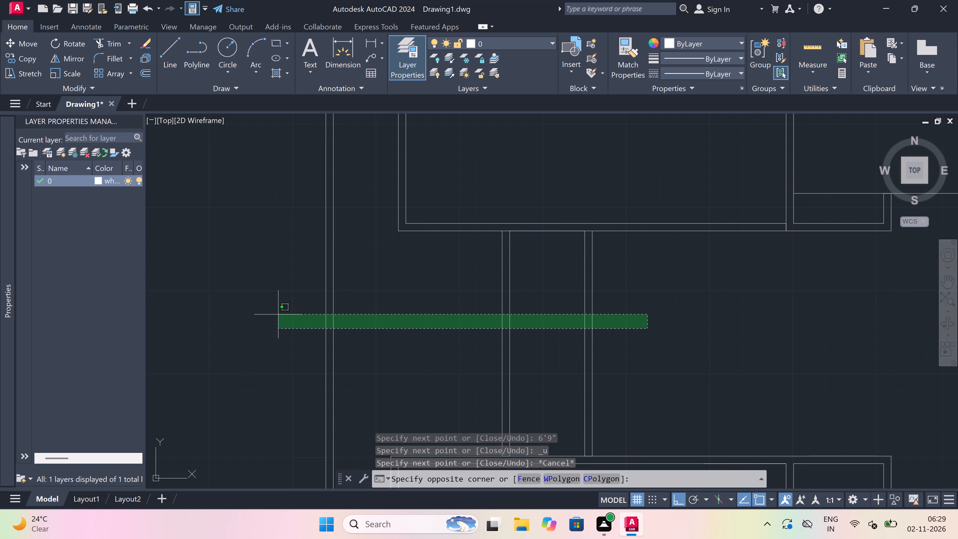
click(386, 278)
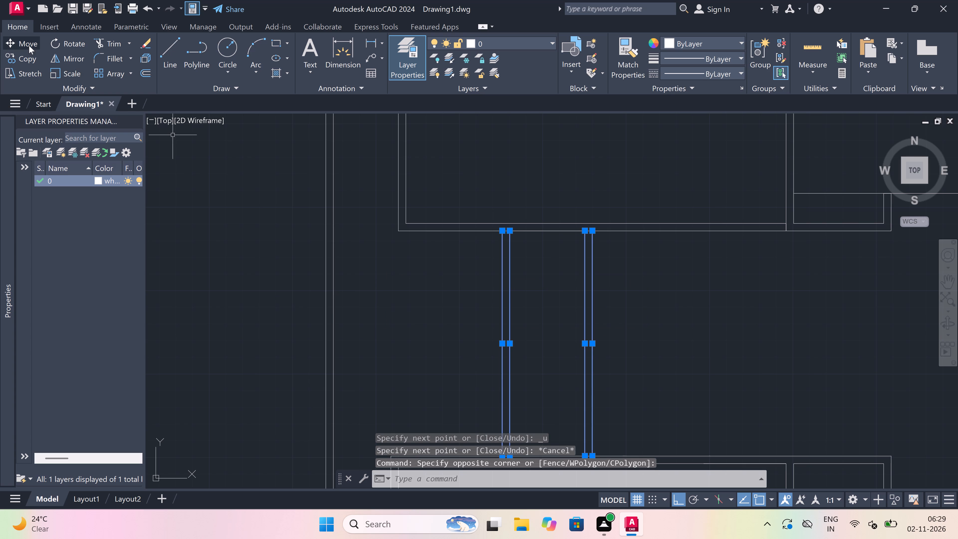
click(21, 42)
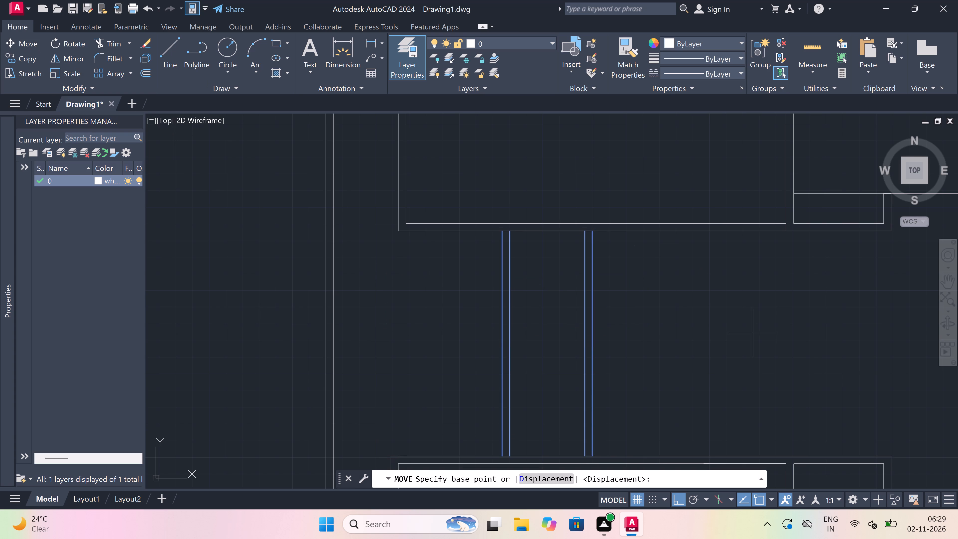
scroll(595, 232, up, 1)
click(595, 232)
click(633, 230)
scroll(633, 230, down, 4)
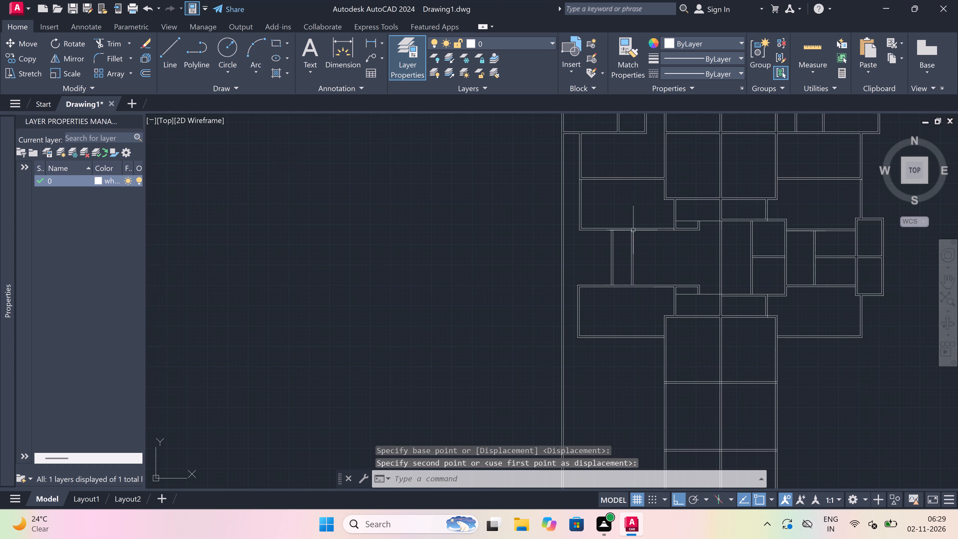
scroll(653, 231, up, 3)
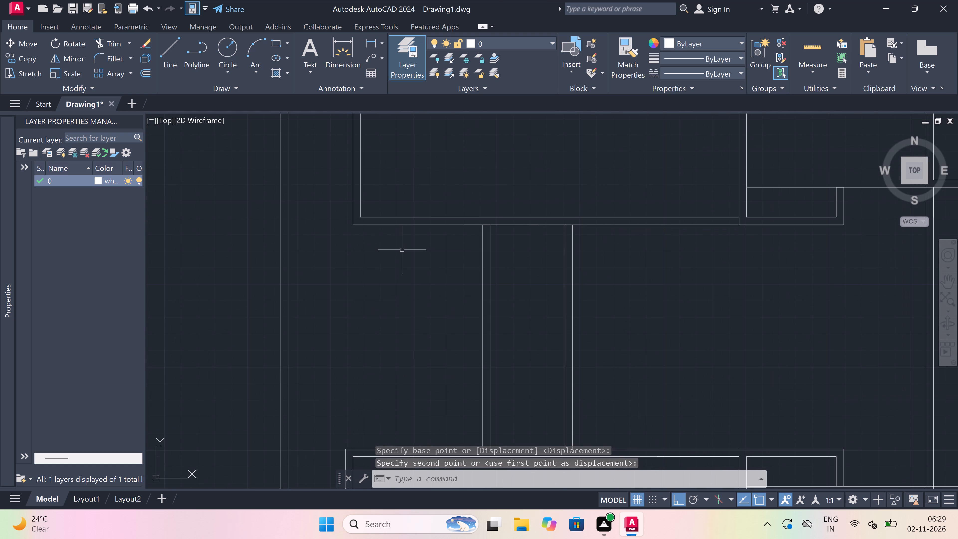
Draw a 4.5" thick horizontal wall from near the middle of the westernmost partition to the inner face of the outer west wall.
text(l)
key(space)
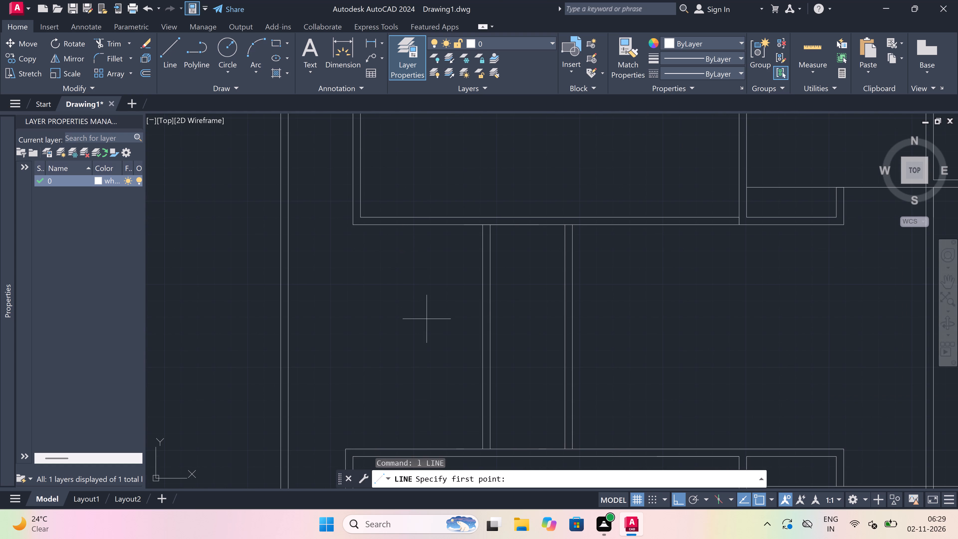
click(481, 329)
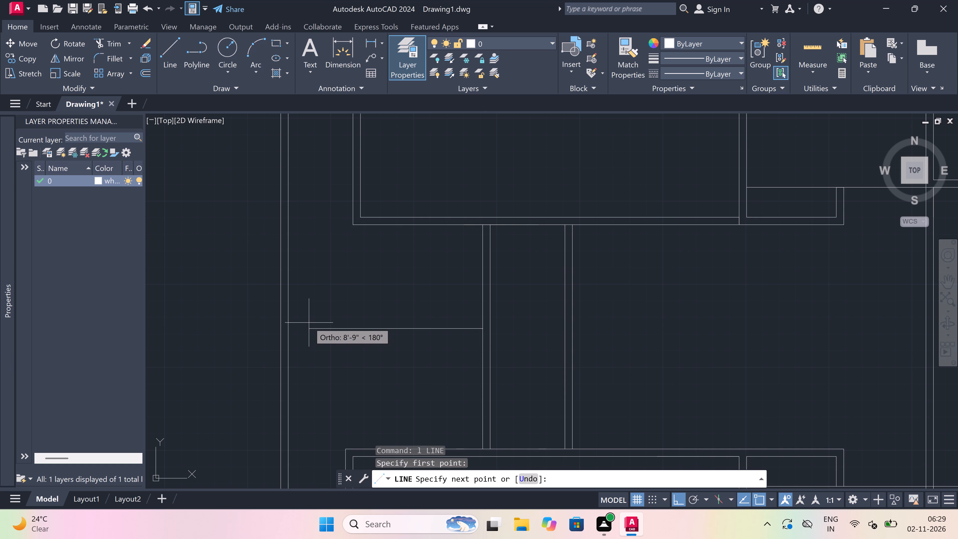
scroll(291, 324, down, 4)
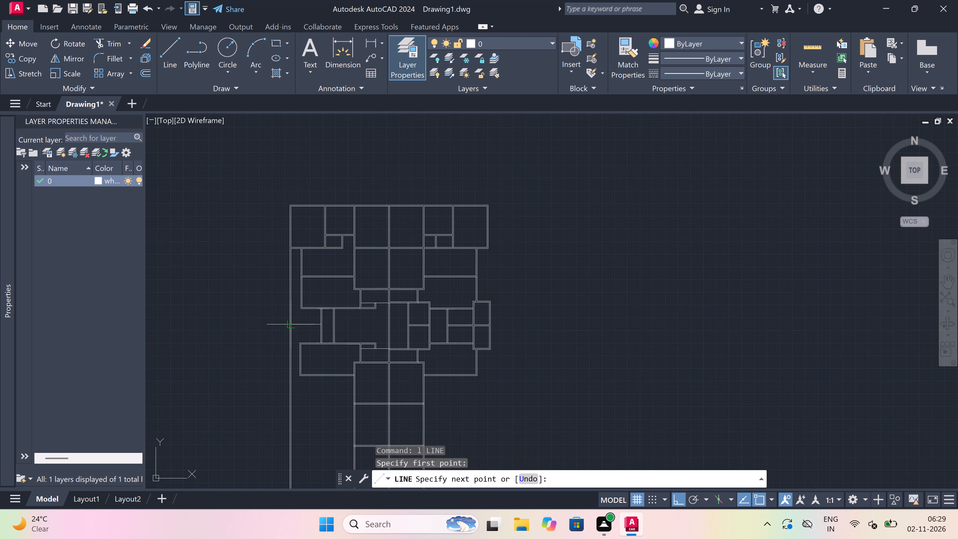
scroll(291, 324, up, 3)
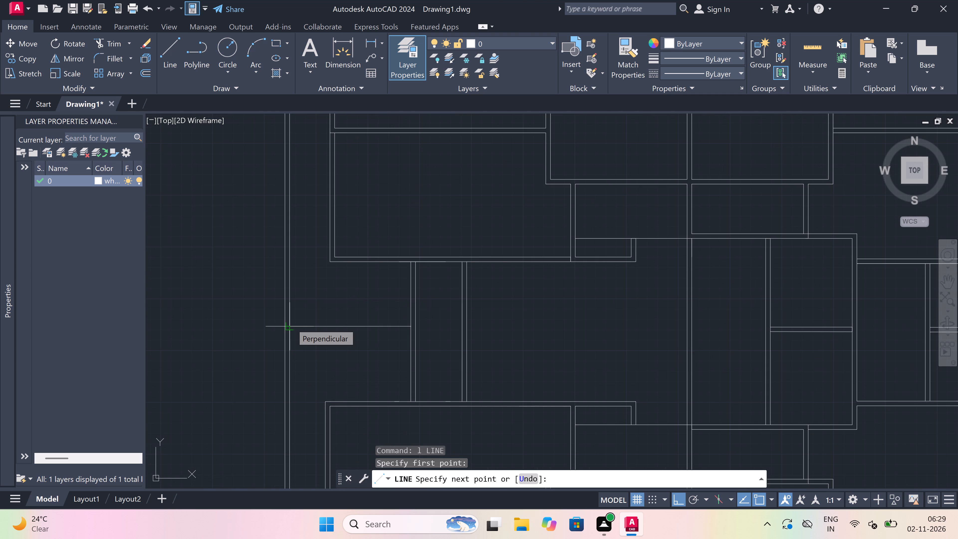
scroll(291, 324, up, 3)
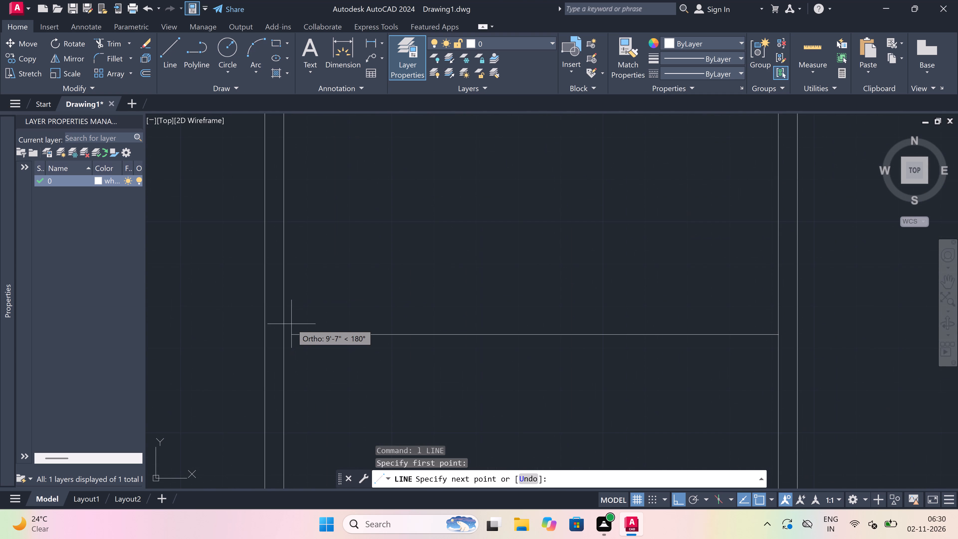
click(284, 331)
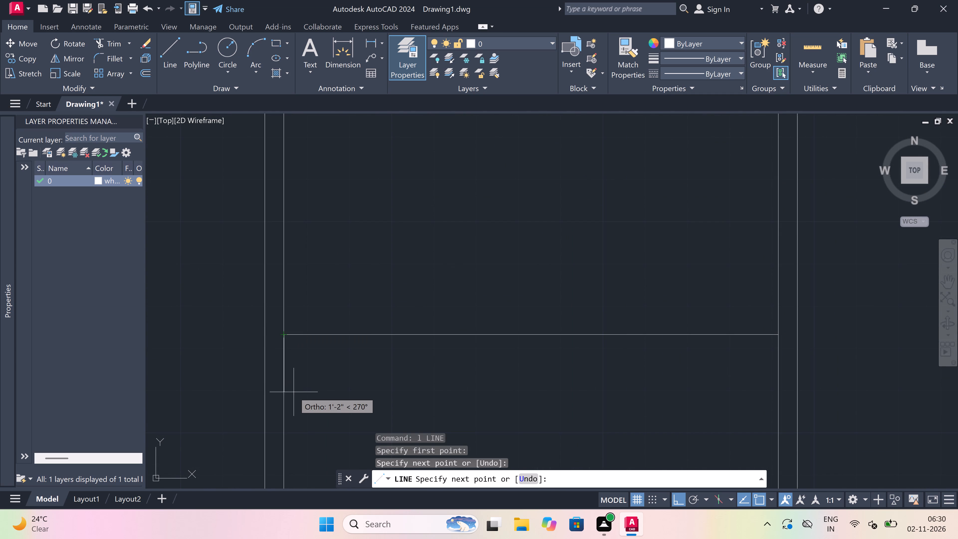
text(4.5)
text(")
key(space)
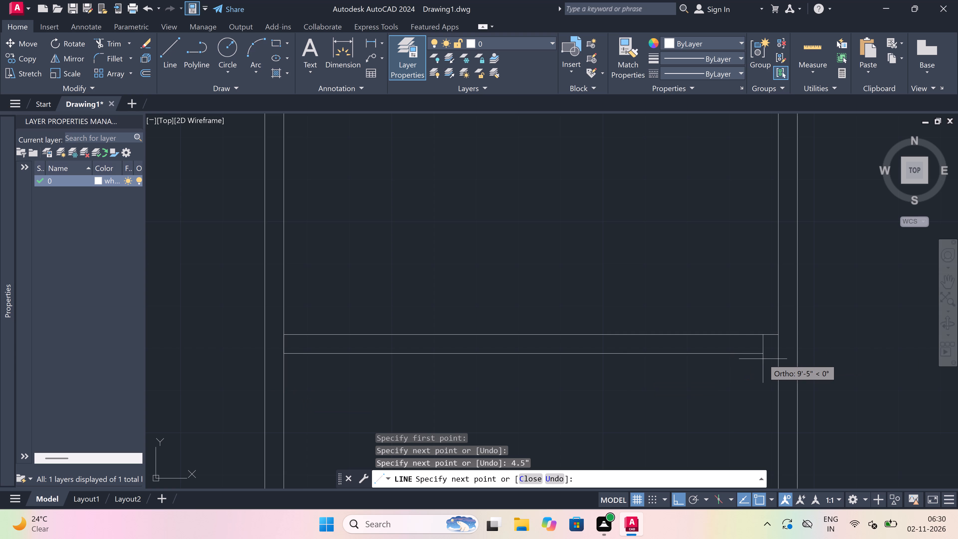
click(779, 354)
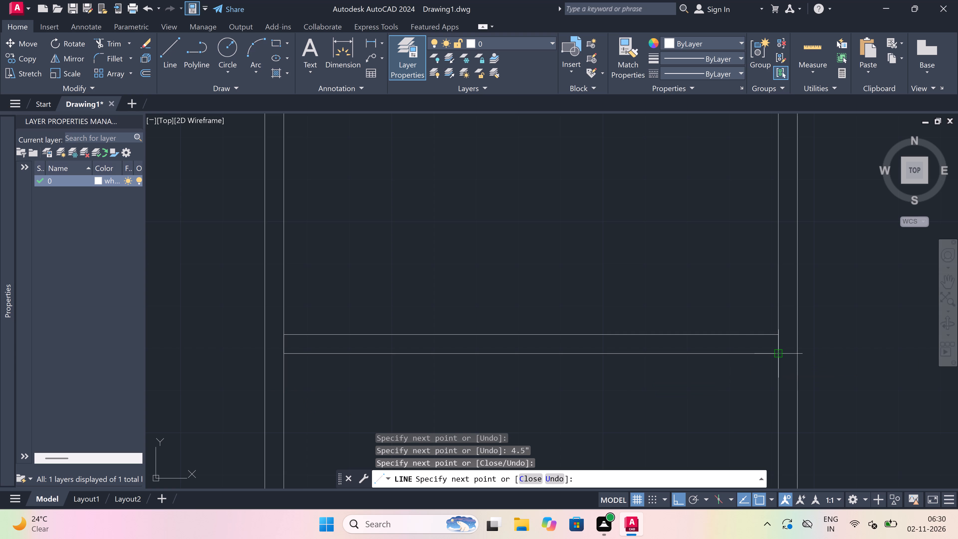
key(Escape)
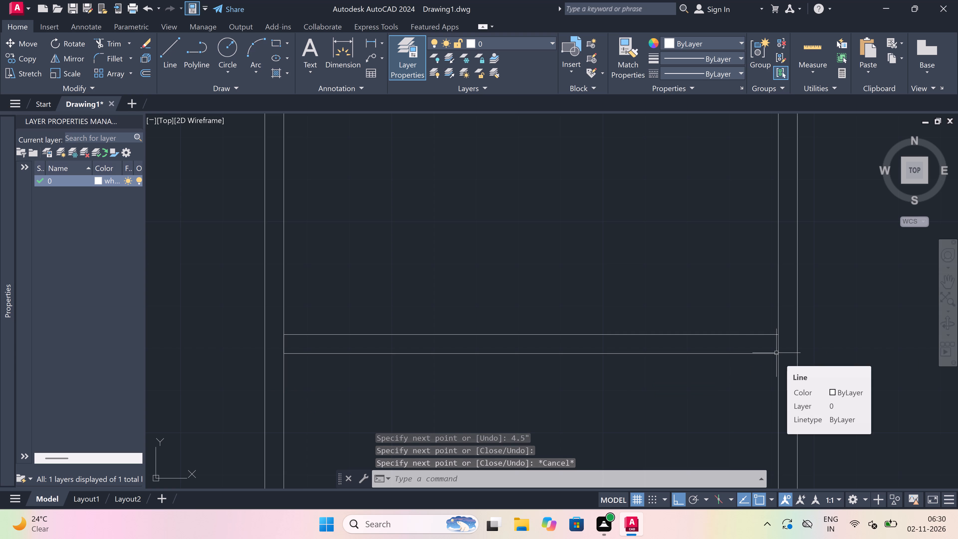
From the new wall's west end, draw lines 7'9" up the outer wall, east to the upper room's inner wall face, and 1' further.
scroll(499, 369, down, 4)
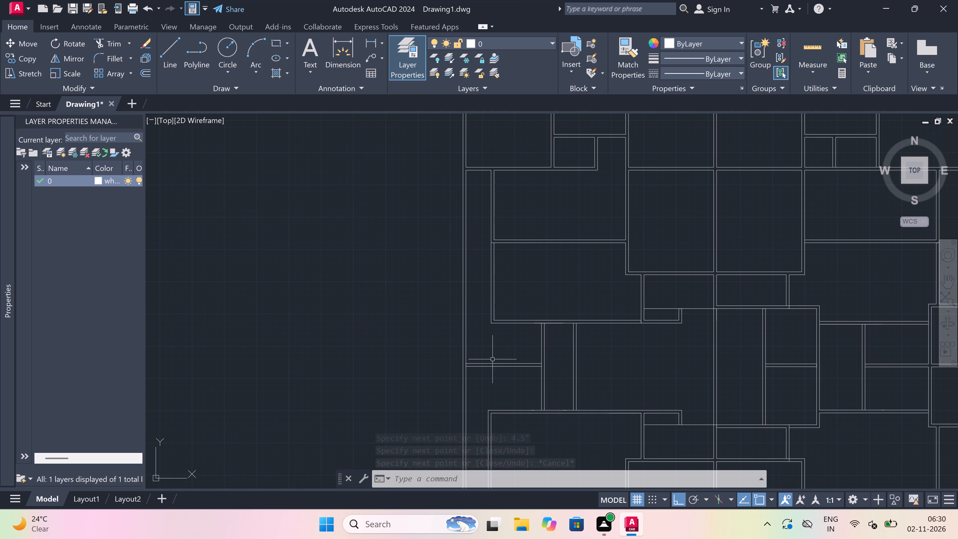
scroll(506, 345, up, 1)
key(space)
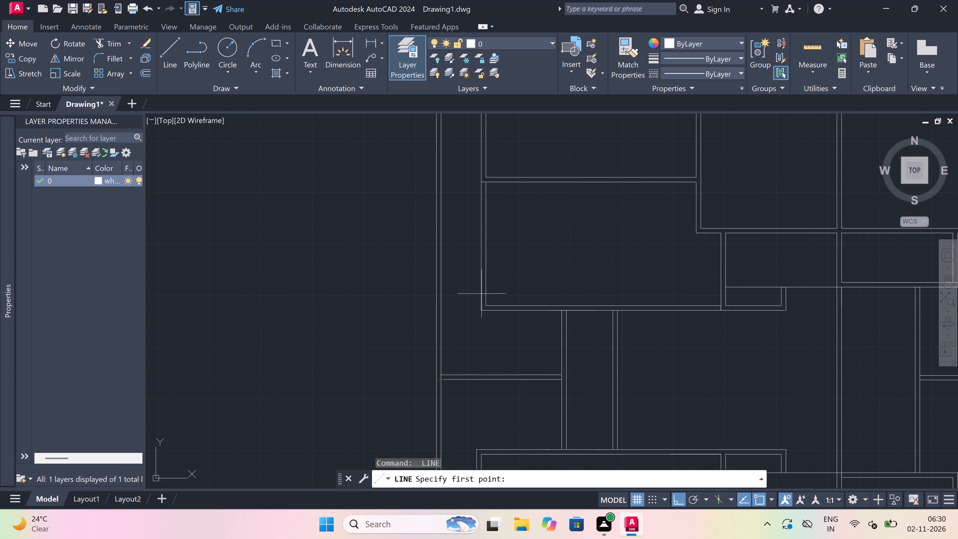
scroll(437, 396, up, 2)
click(449, 345)
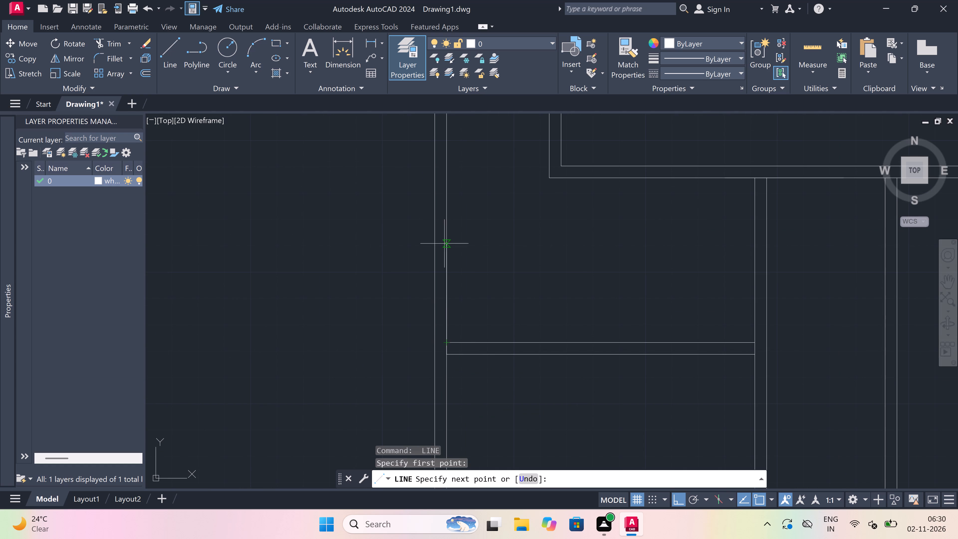
key(7)
text('9")
key(space)
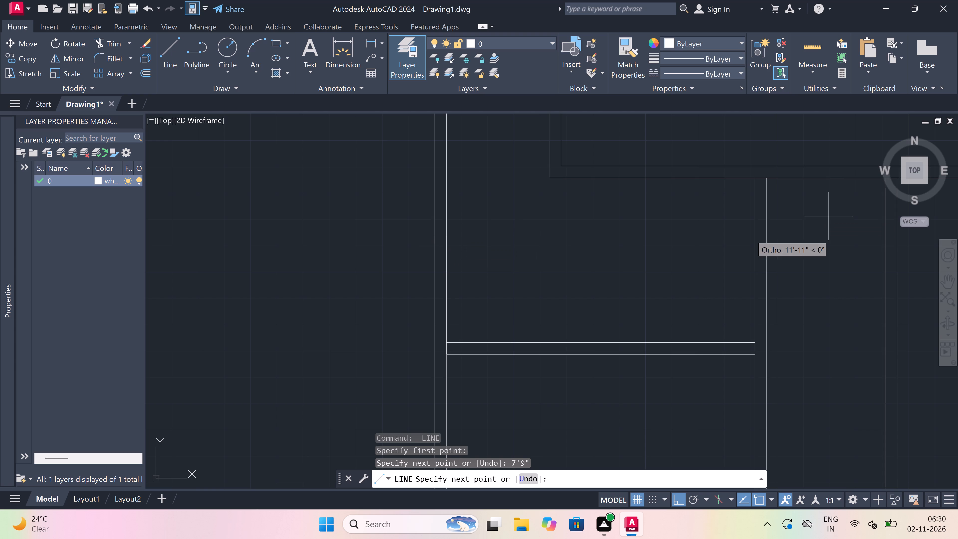
scroll(621, 254, down, 2)
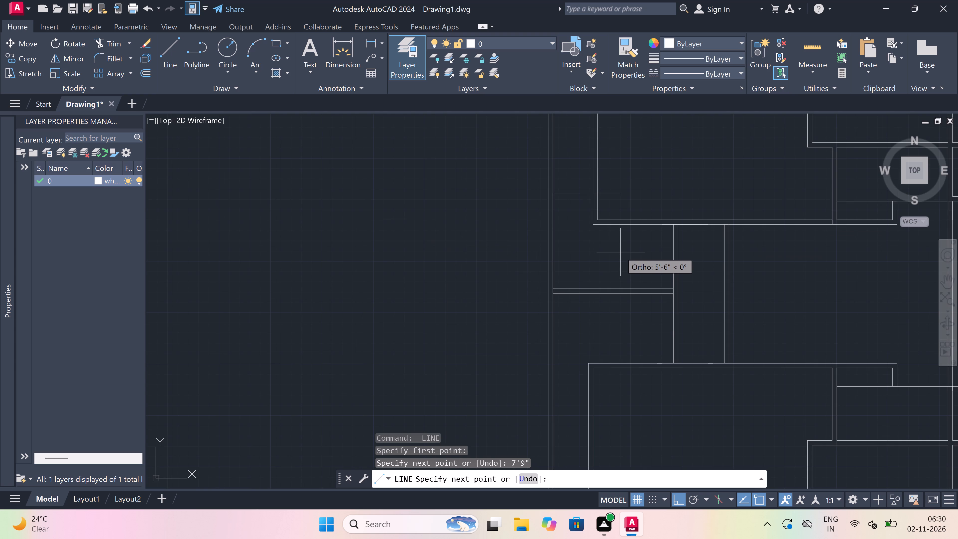
scroll(581, 196, up, 1)
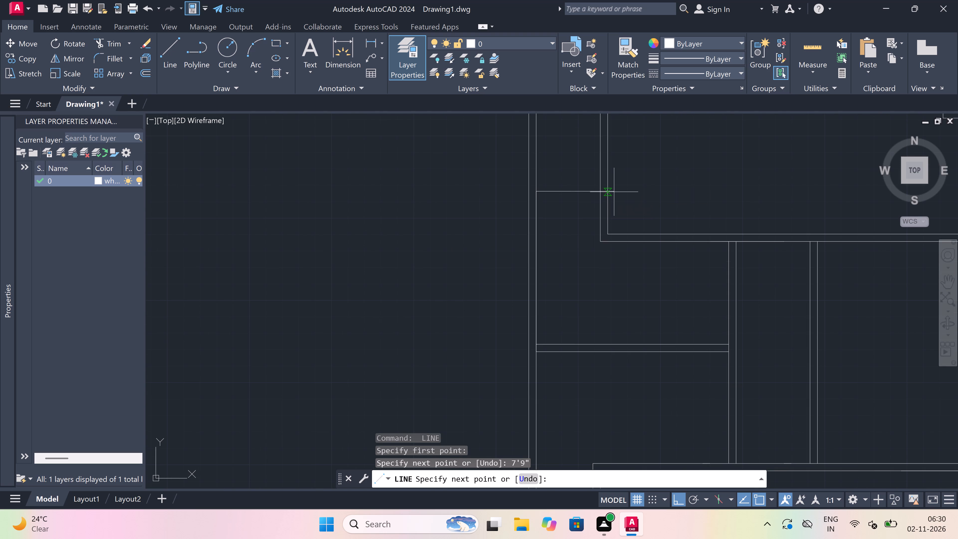
click(610, 191)
text(1')
key(space)
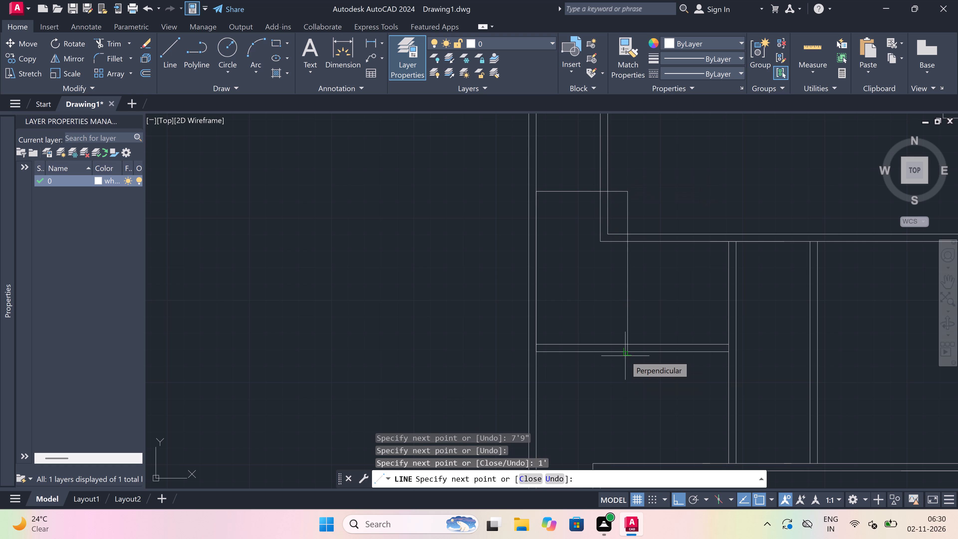
Draw a 4.5" thick vertical wall from that line's east end down to the horizontal wall and back up to about the same level.
click(626, 343)
scroll(626, 343, up, 3)
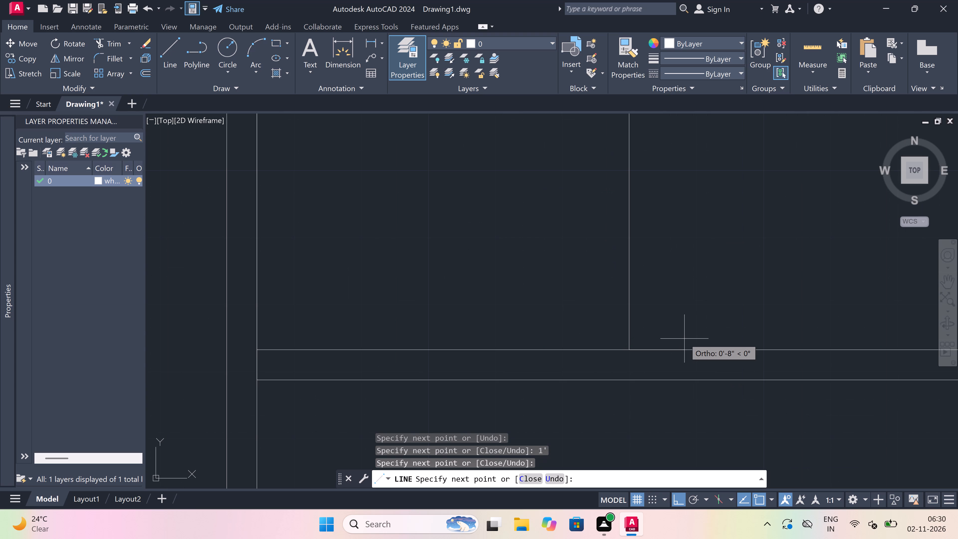
text(4.5")
key(space)
scroll(683, 338, down, 5)
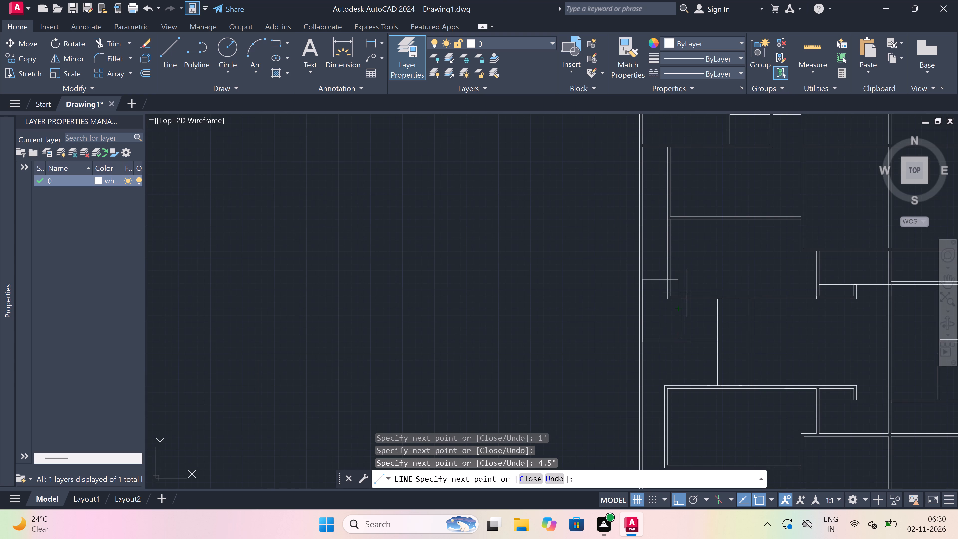
scroll(675, 278, up, 4)
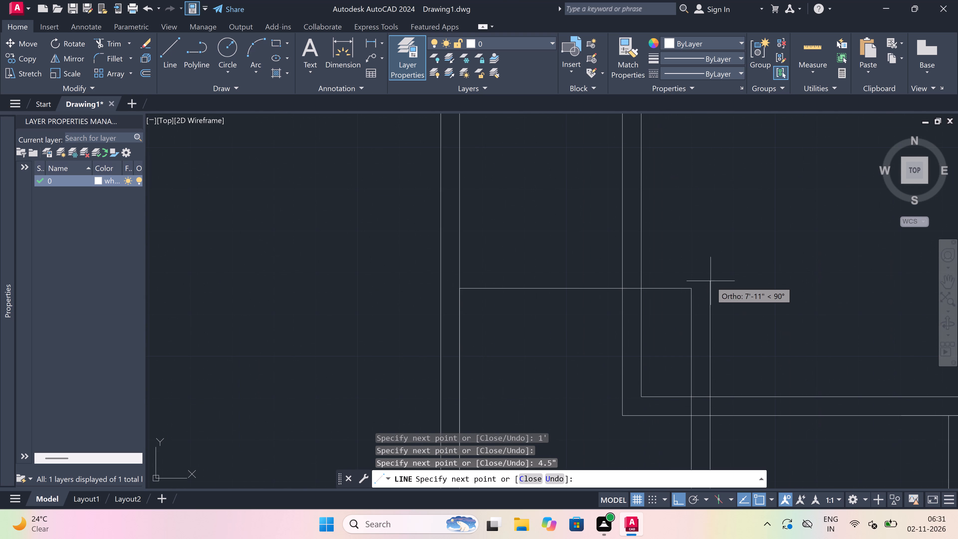
click(710, 284)
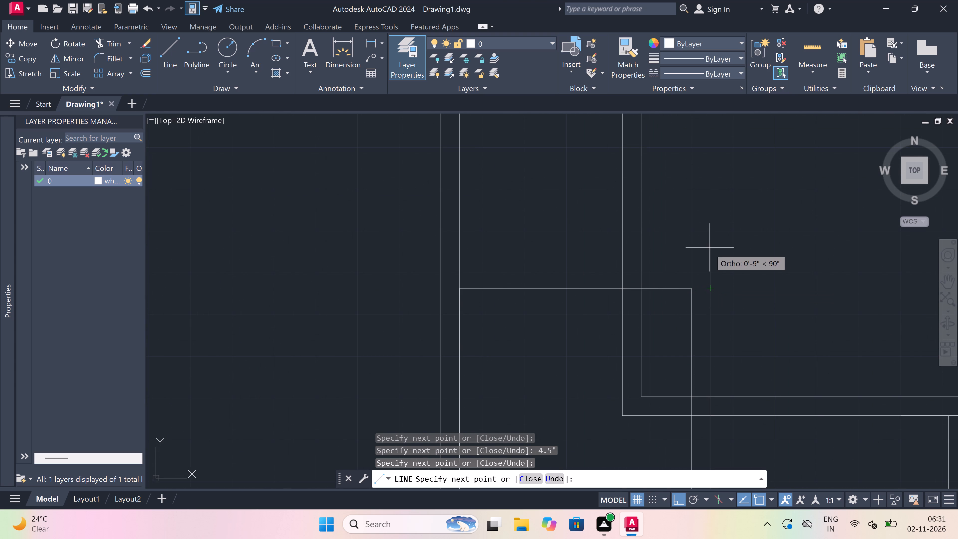
Continue the line 4.5" up past the new room's top wall line and west to the outer face of the outer west wall.
text(4.5")
key(space)
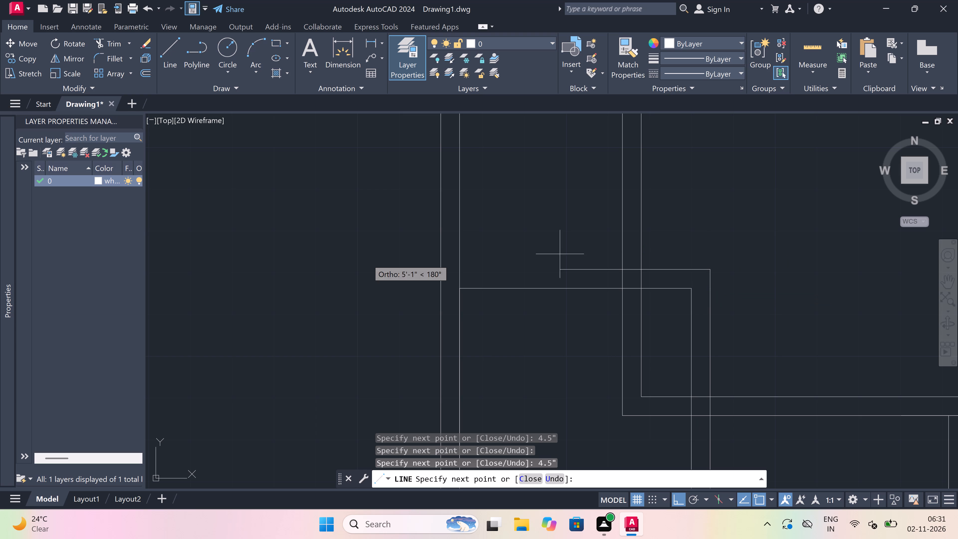
click(443, 264)
key(Escape)
scroll(461, 285, down, 6)
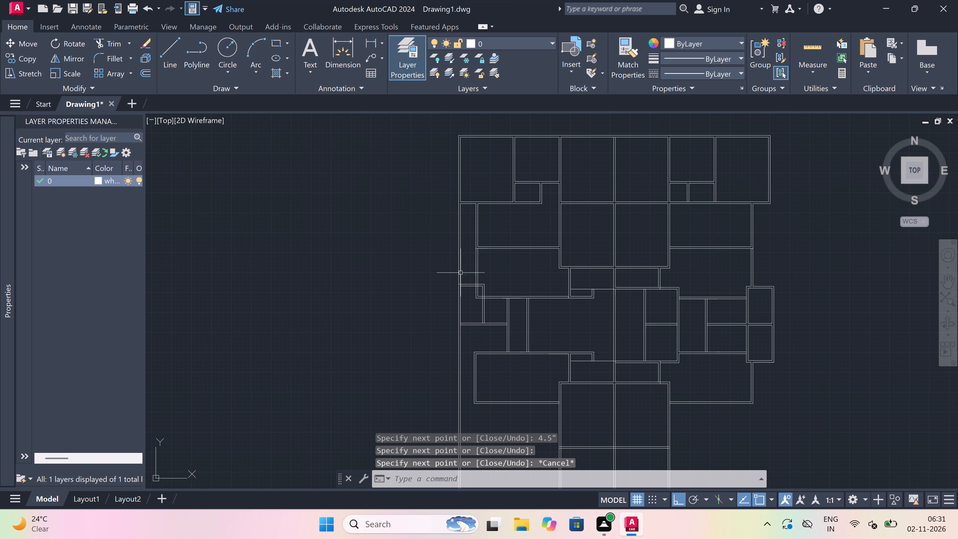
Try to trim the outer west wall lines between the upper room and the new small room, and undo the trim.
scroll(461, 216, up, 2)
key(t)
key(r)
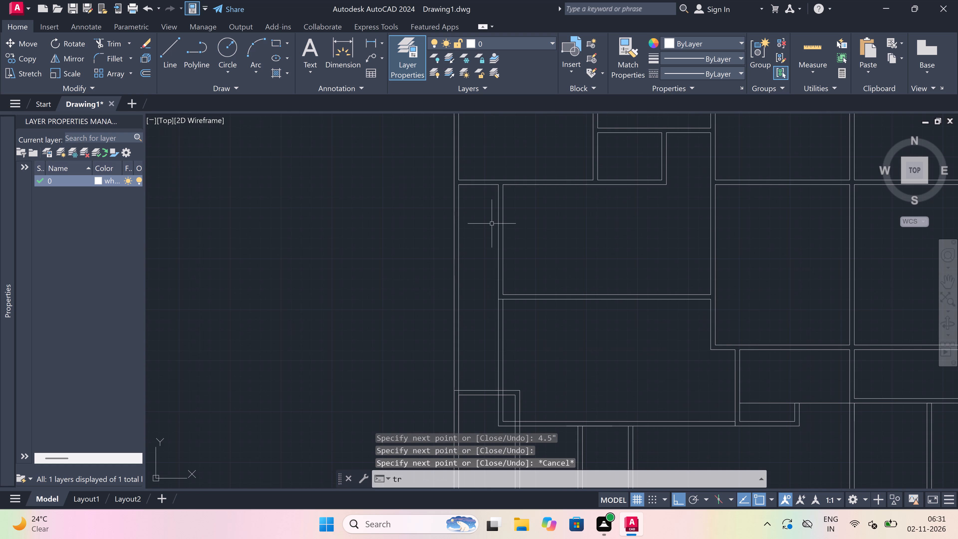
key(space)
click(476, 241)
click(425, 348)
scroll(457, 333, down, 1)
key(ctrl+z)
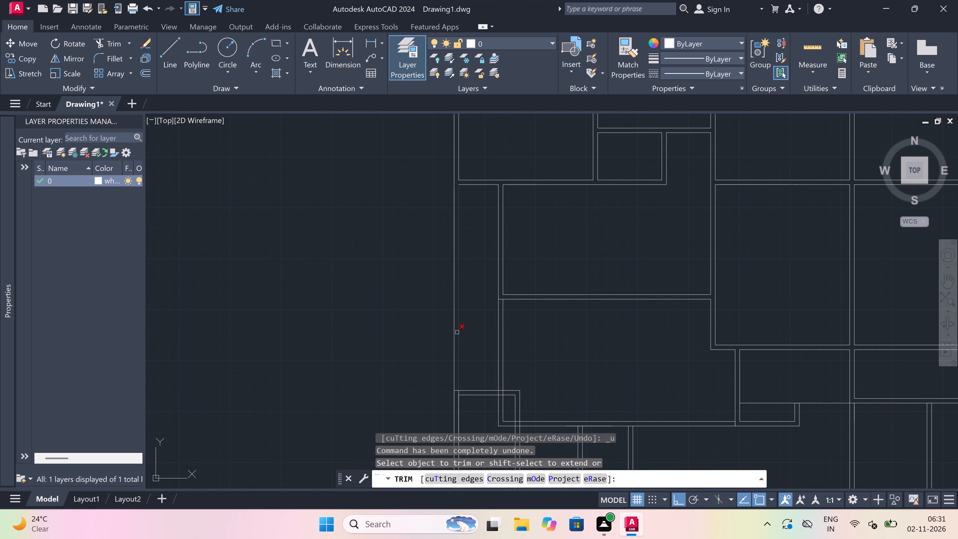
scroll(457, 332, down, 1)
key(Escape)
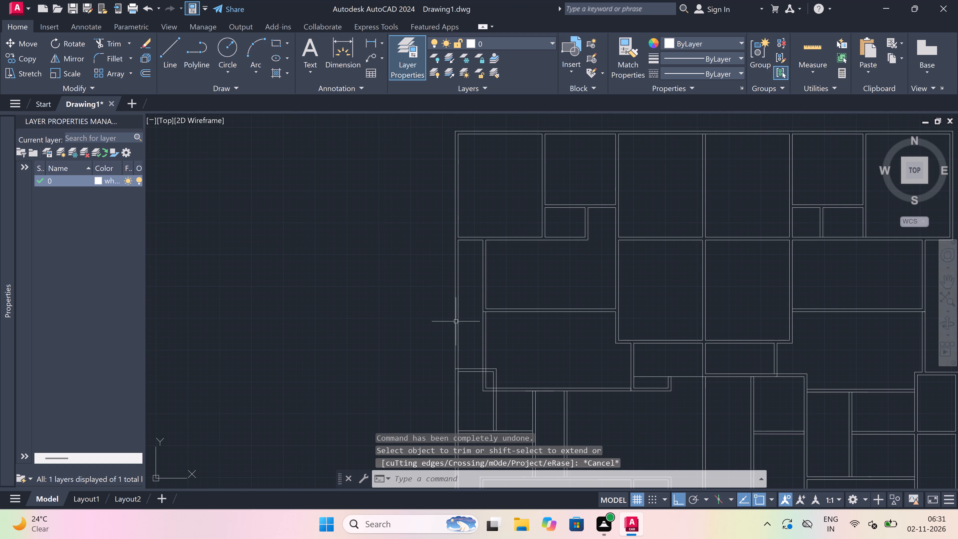
Extend the lower line of the upper west room's bottom wall west to the outer face of the outer wall.
key(e)
text(x)
key(space)
click(466, 240)
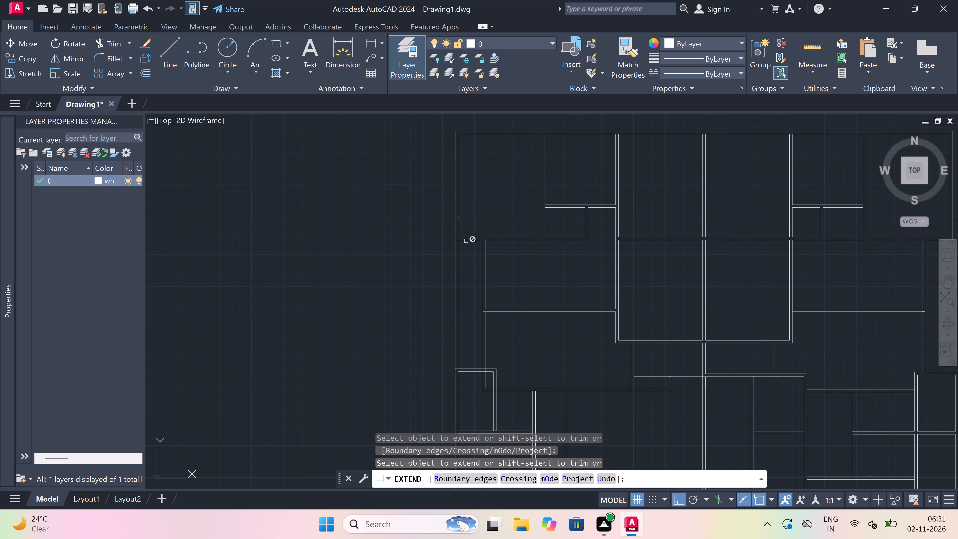
key(Escape)
Trim away both outer west wall lines between the upper room's bottom wall and the new small room's top wall.
text(tr)
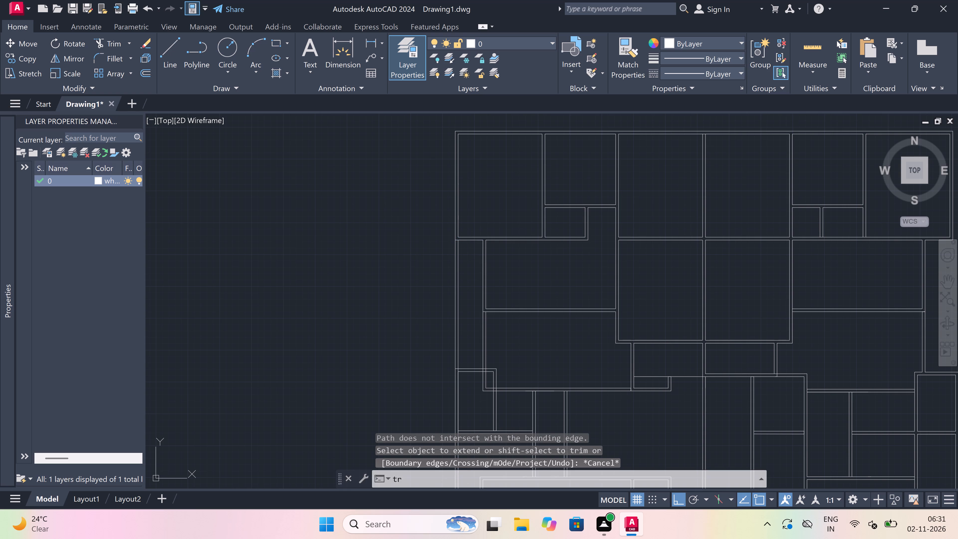
key(space)
click(465, 274)
click(453, 302)
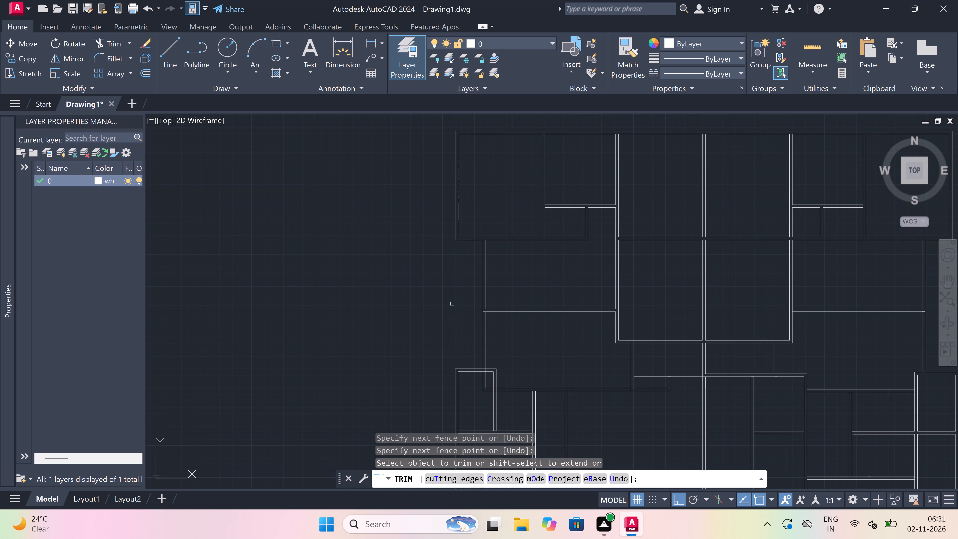
Trim the old wall lines crossing the new small room's top and east walls and those remaining inside the room.
scroll(454, 370, up, 4)
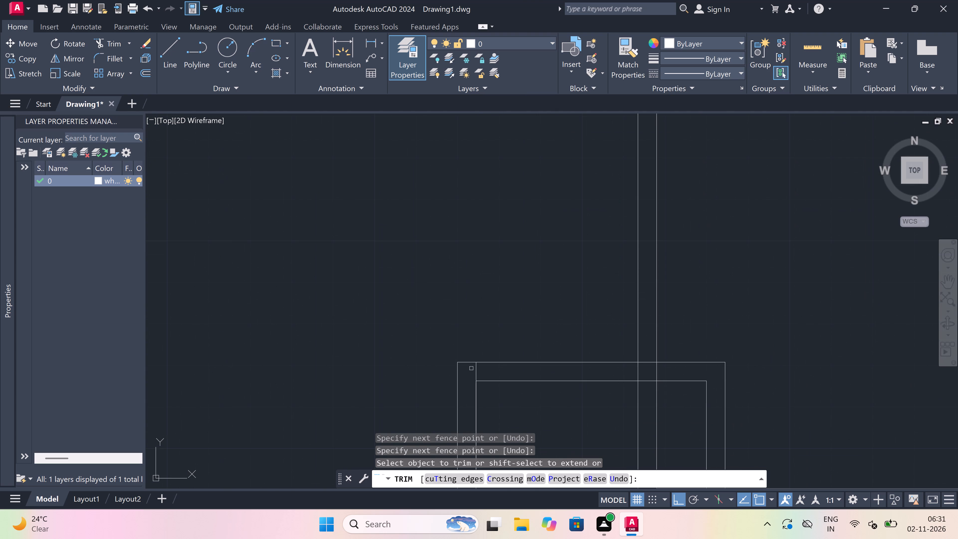
click(472, 370)
click(662, 370)
scroll(650, 348, down, 5)
scroll(654, 370, up, 3)
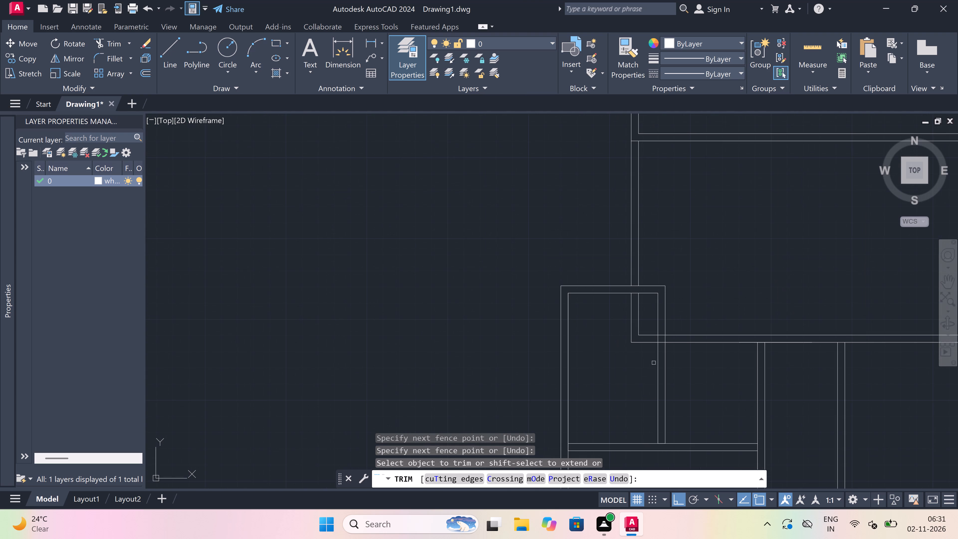
scroll(655, 330, up, 3)
click(676, 319)
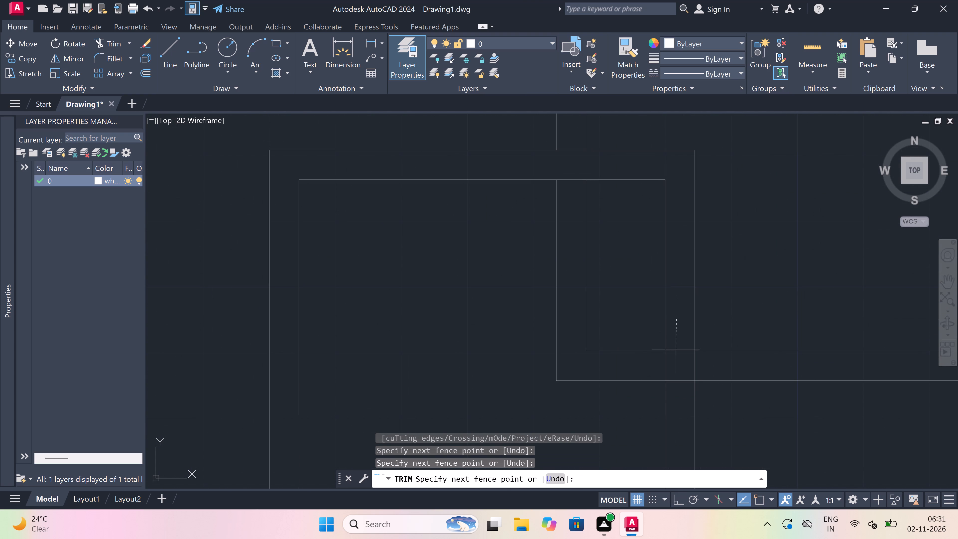
click(676, 388)
click(603, 323)
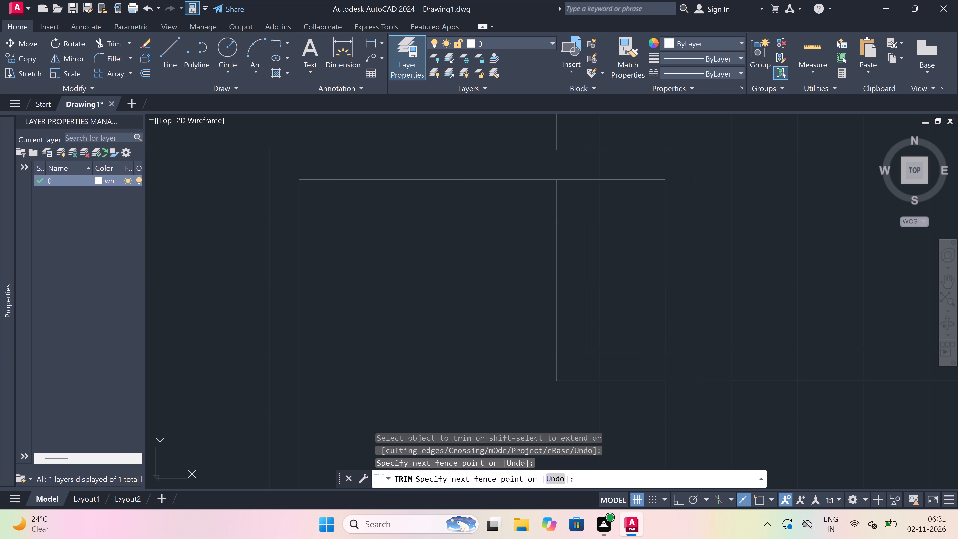
click(618, 400)
click(614, 297)
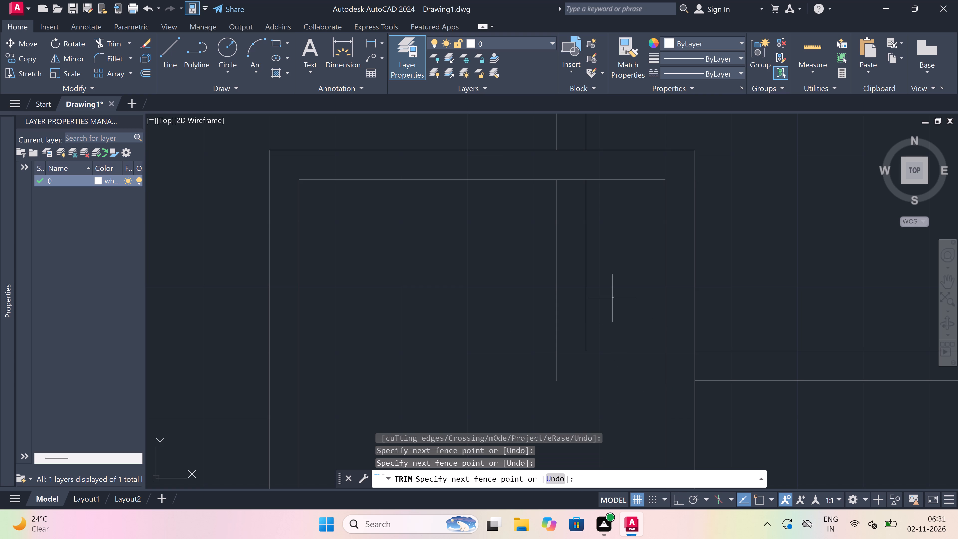
click(497, 306)
Trim the small room's outer face lines where the vertical wall meets its top and the horizontal wall meets its east side.
scroll(598, 260, down, 5)
scroll(595, 224, up, 2)
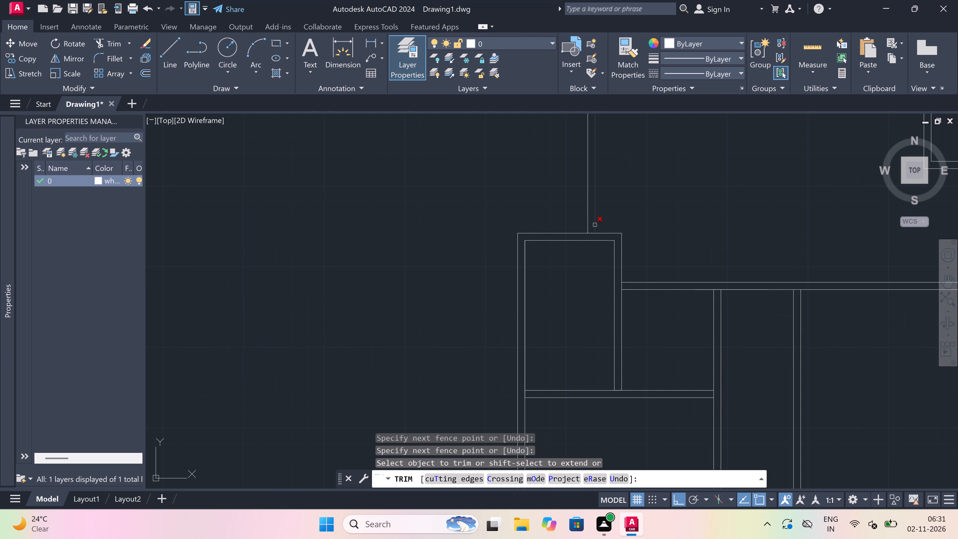
scroll(577, 247, up, 2)
click(599, 240)
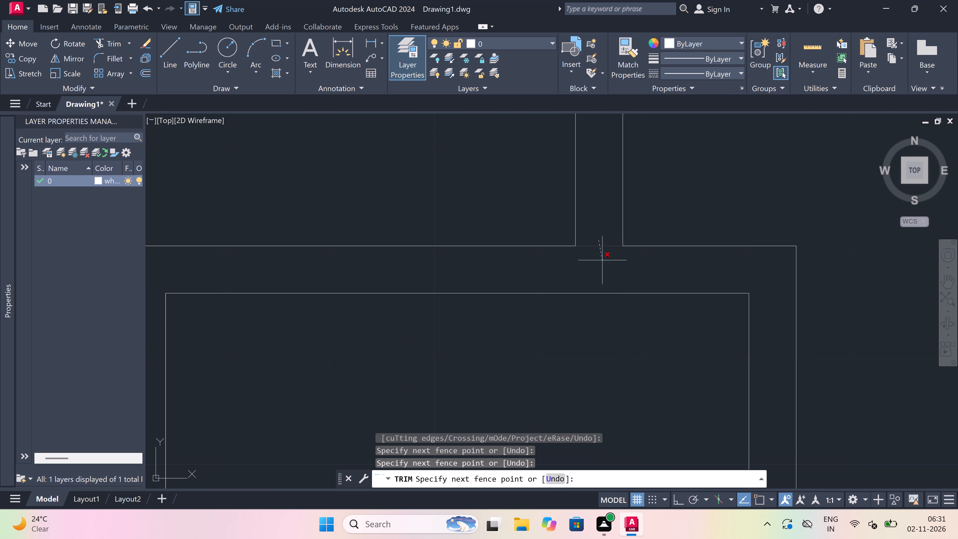
click(602, 260)
scroll(603, 256, down, 5)
scroll(643, 297, up, 2)
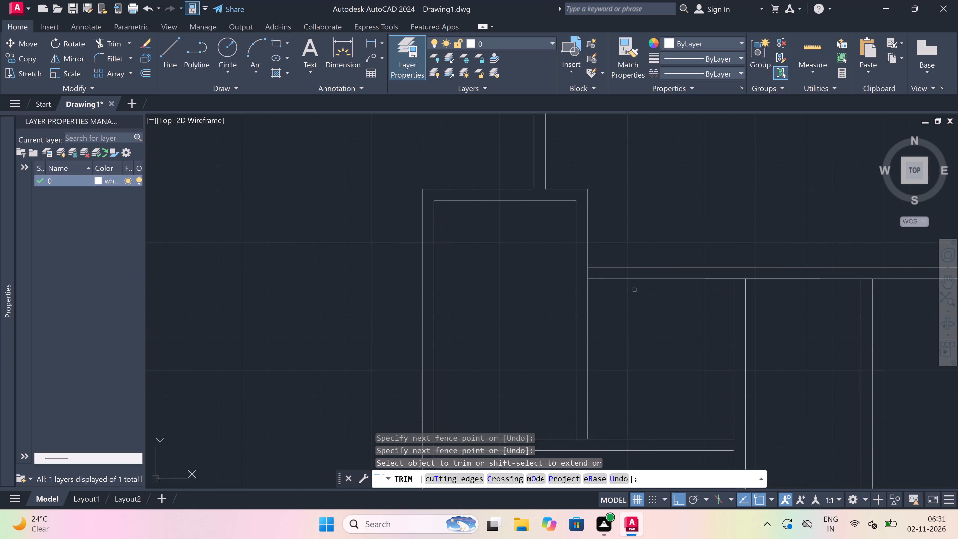
scroll(587, 268, up, 2)
click(587, 268)
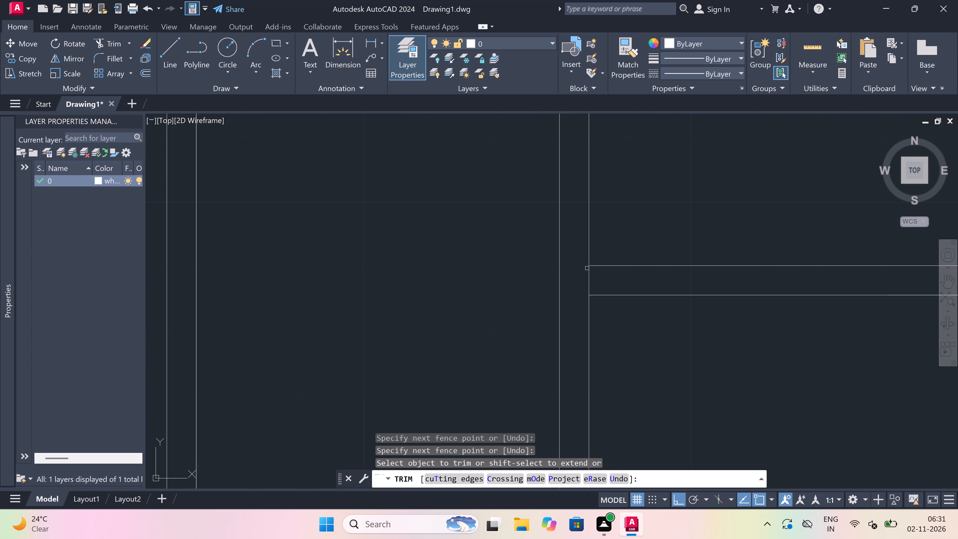
click(590, 278)
scroll(591, 278, down, 6)
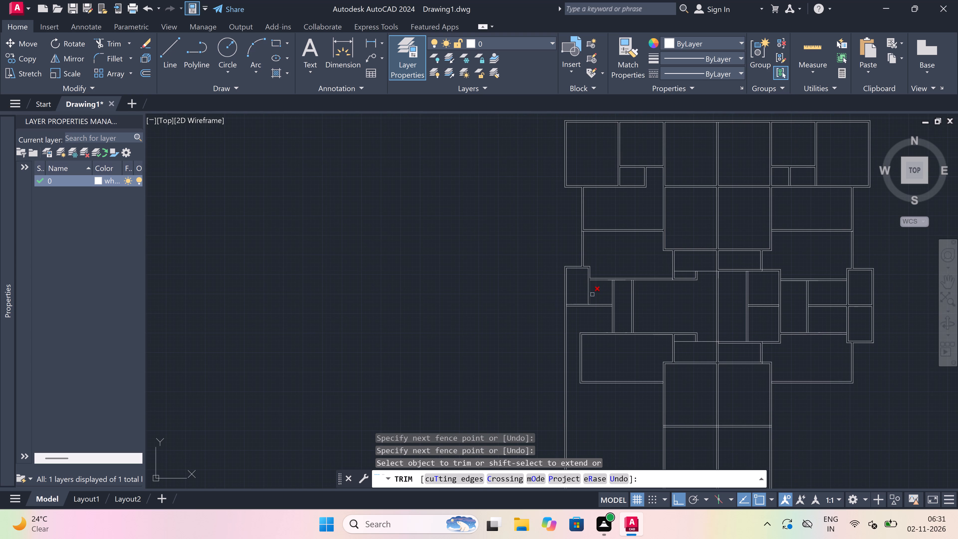
scroll(625, 327, up, 2)
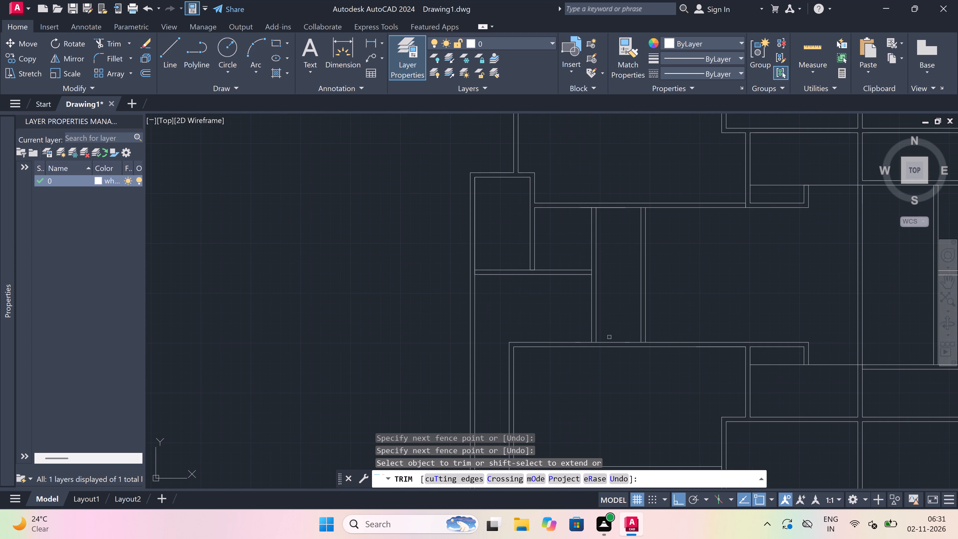
scroll(601, 346, up, 2)
scroll(575, 336, down, 3)
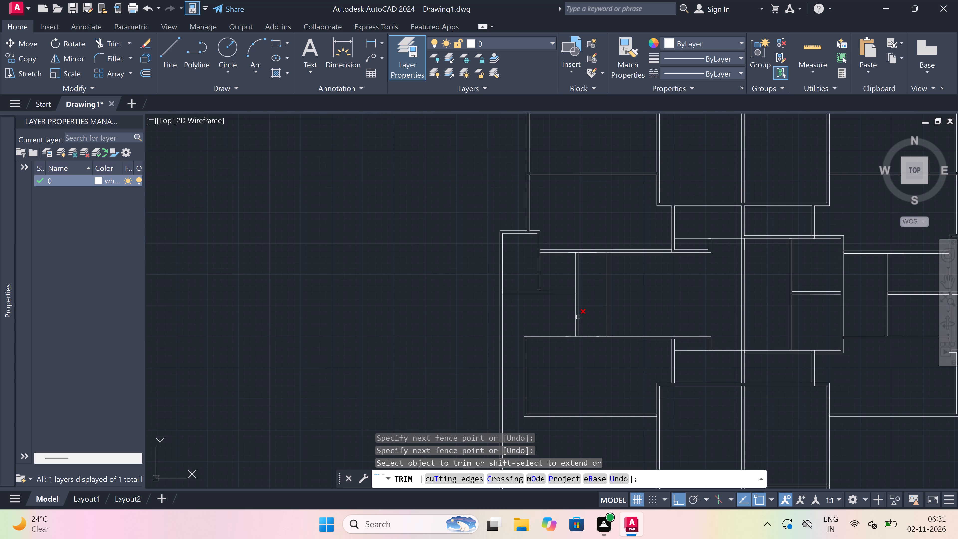
key(Escape)
Move the two vertical double-line partitions between the upper and lower west rooms a short distance further east along the wall.
scroll(640, 254, up, 1)
click(625, 269)
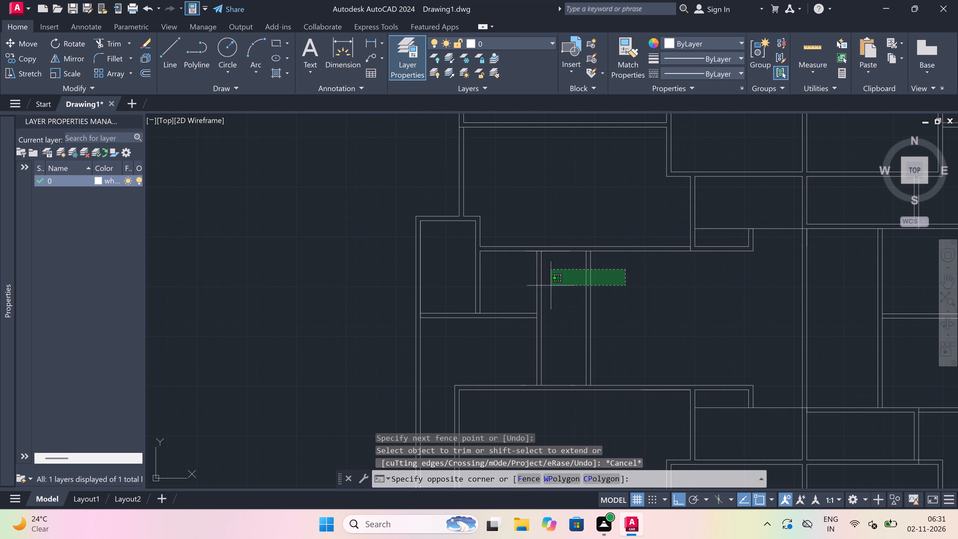
click(528, 289)
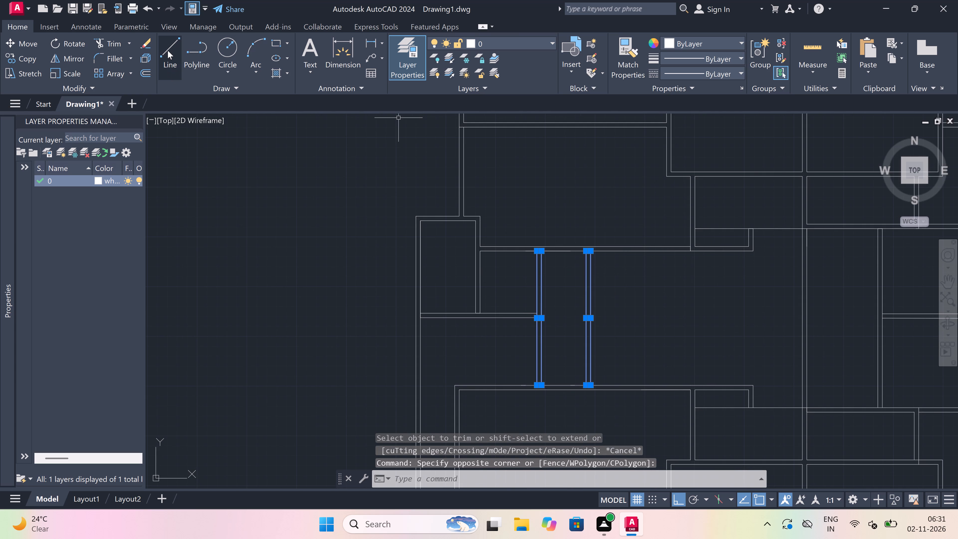
click(15, 38)
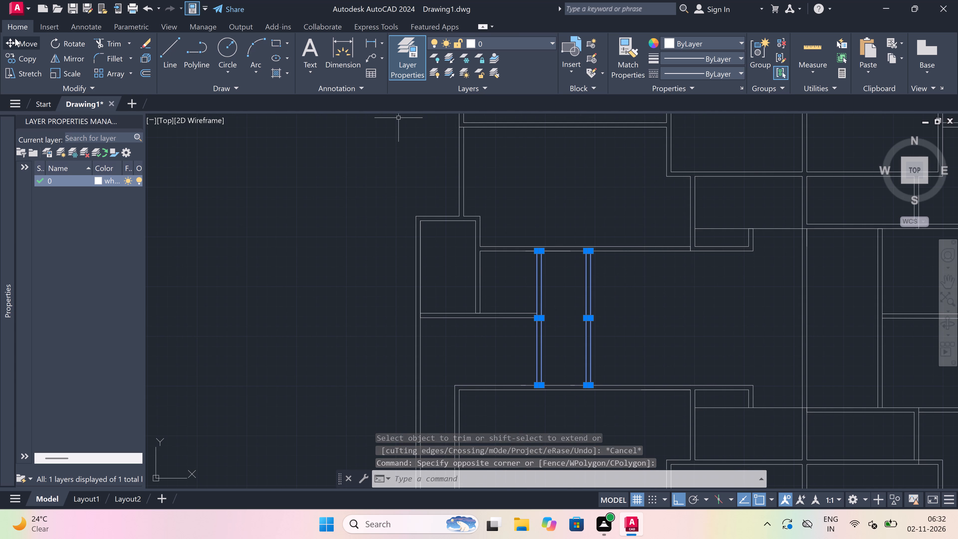
click(591, 249)
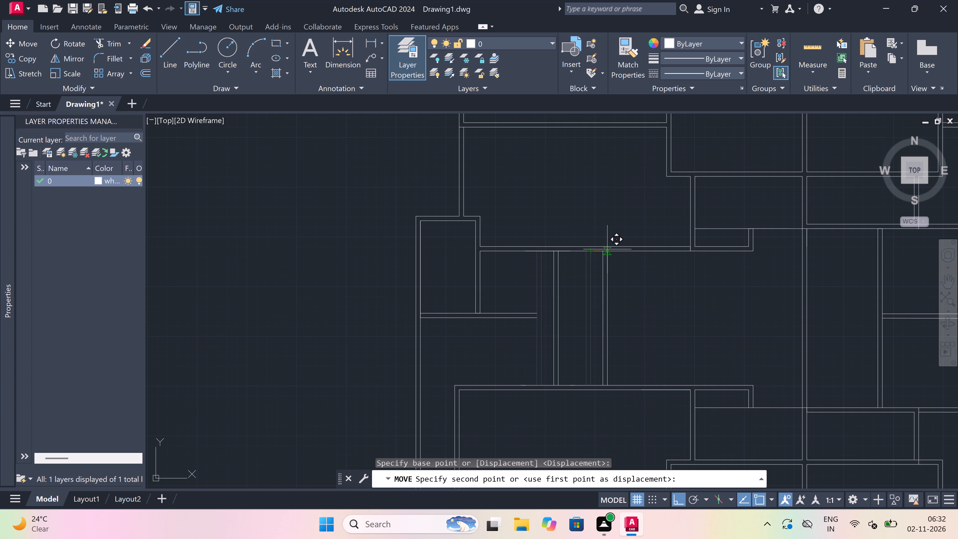
click(607, 249)
Extend both lines of the small room's horizontal bottom wall east to the relocated western partition.
key(e)
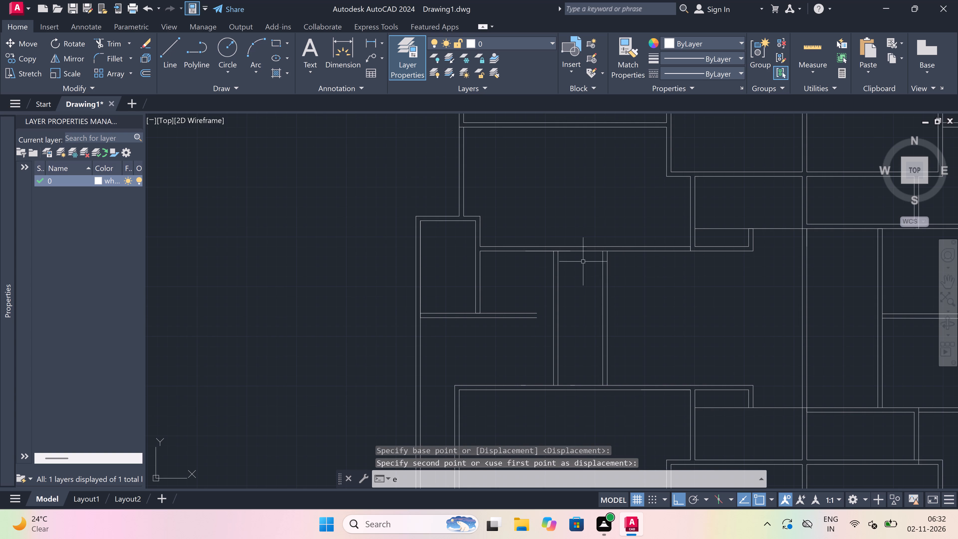
key(x)
key(space)
click(512, 289)
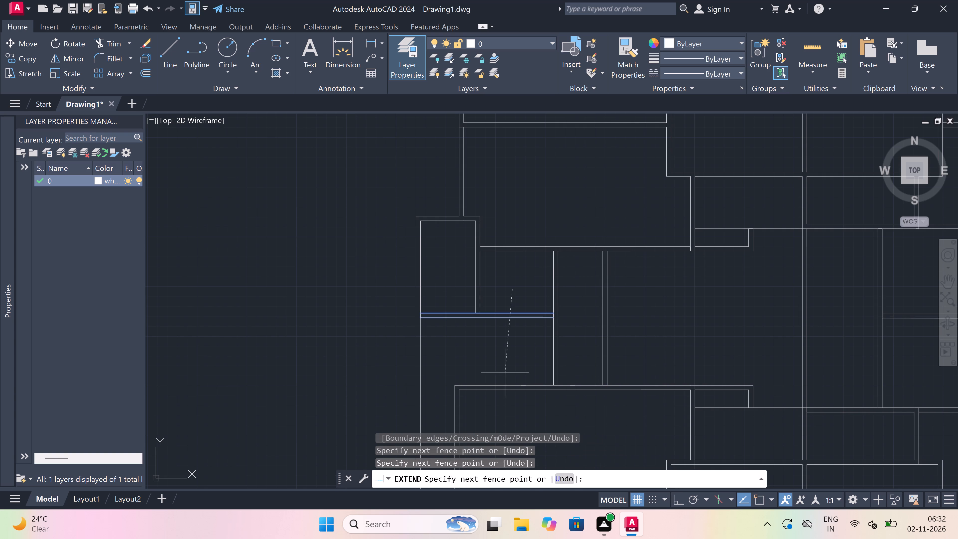
click(505, 373)
key(Escape)
Draw the outer wall line of a new room below the lower-west room, west from the central block's cross wall and up to that room's southwest corner.
scroll(635, 282, down, 3)
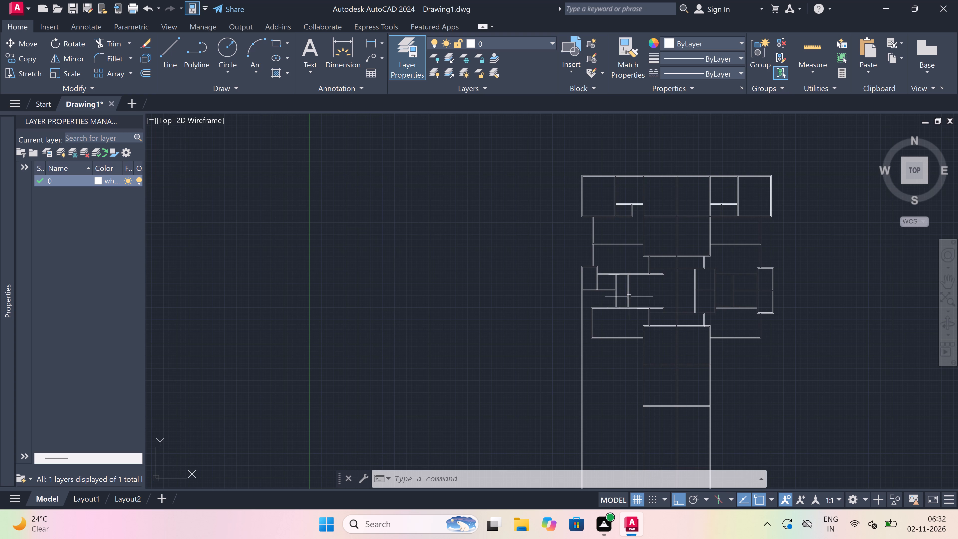
scroll(650, 295, down, 1)
scroll(654, 318, up, 1)
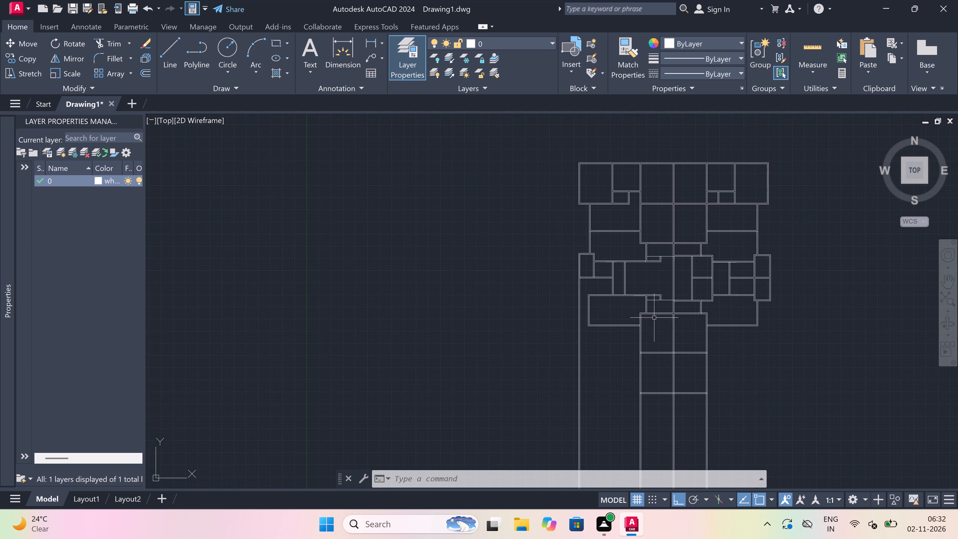
scroll(654, 318, up, 1)
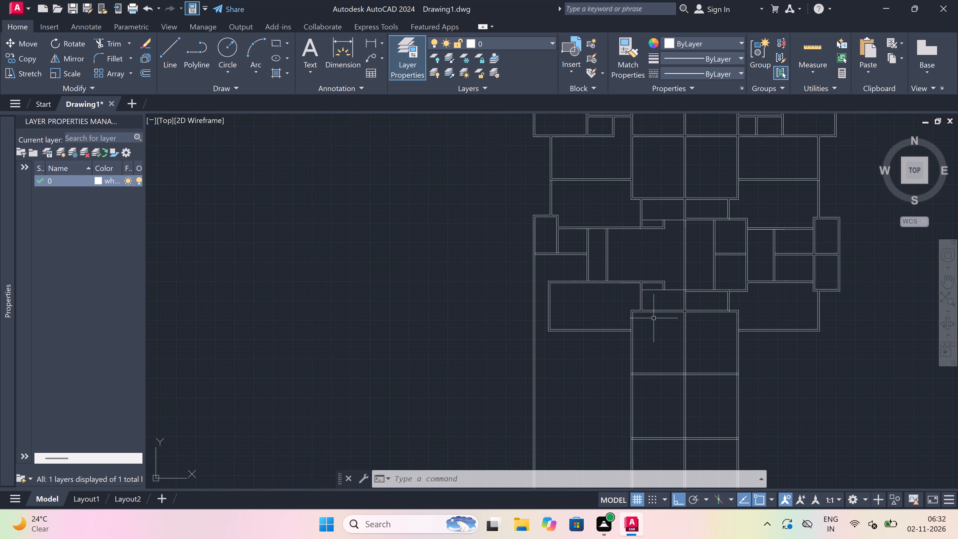
scroll(653, 318, down, 1)
scroll(621, 352, up, 1)
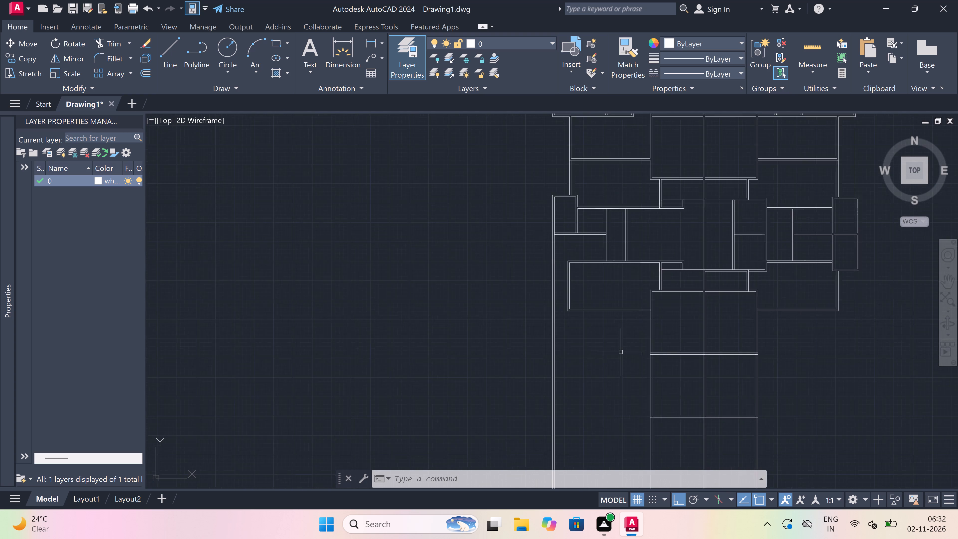
scroll(621, 352, up, 1)
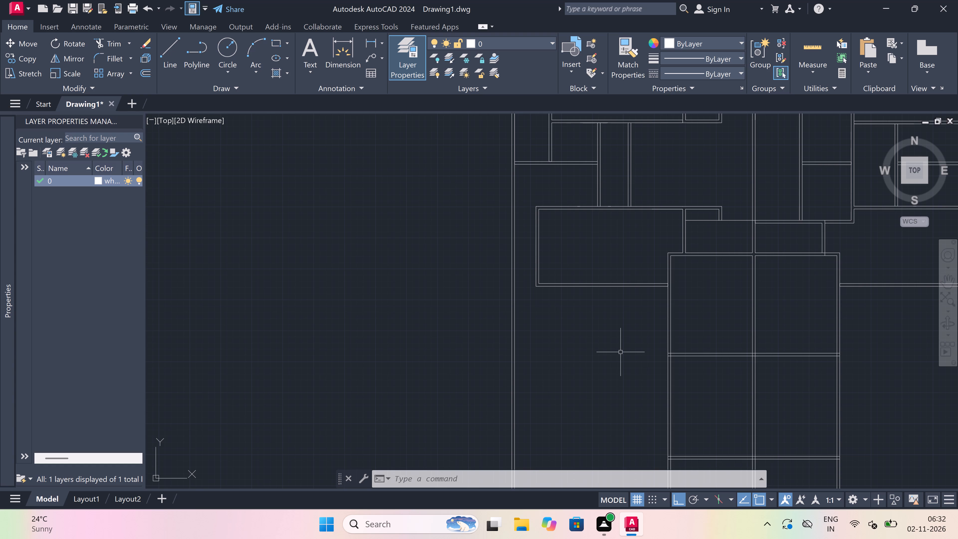
text(l)
key(space)
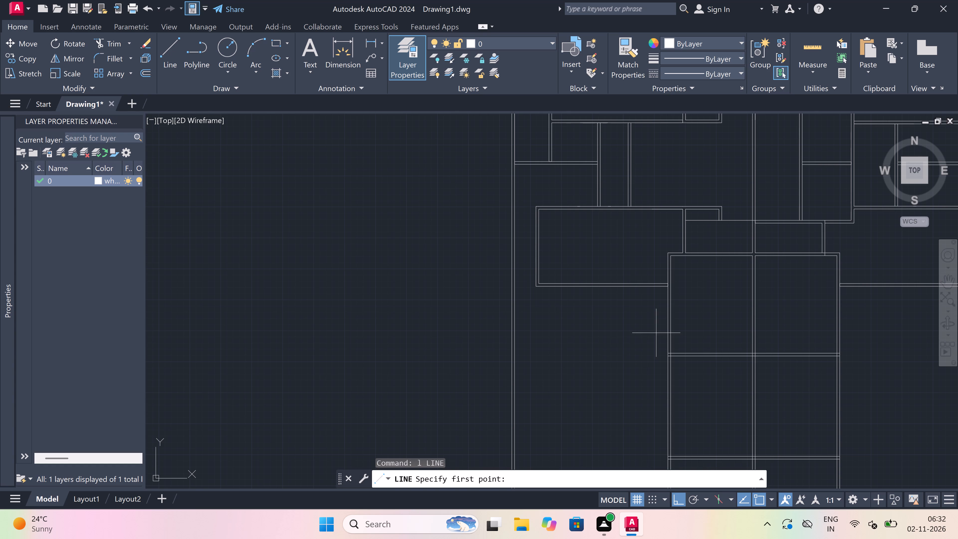
scroll(656, 331, up, 1)
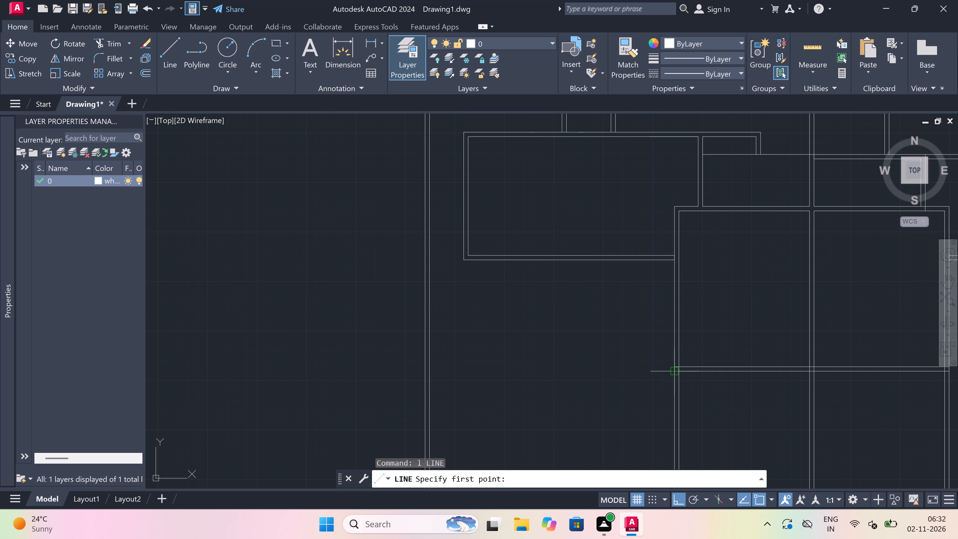
click(675, 369)
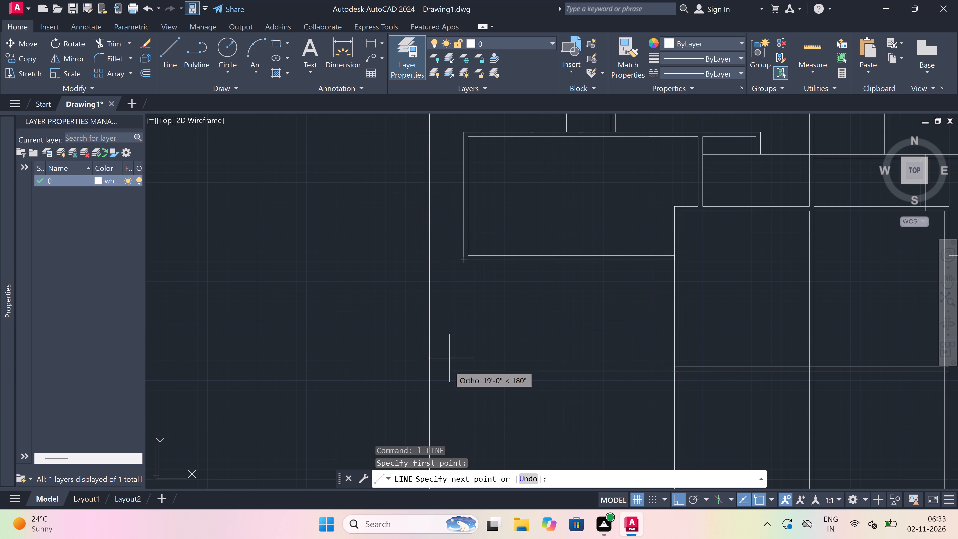
drag(463, 369, 464, 363)
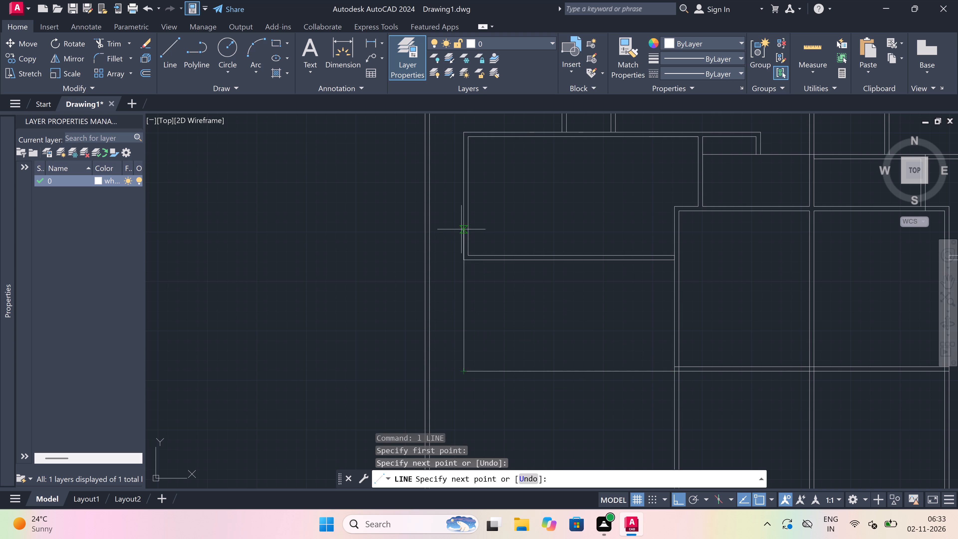
click(461, 256)
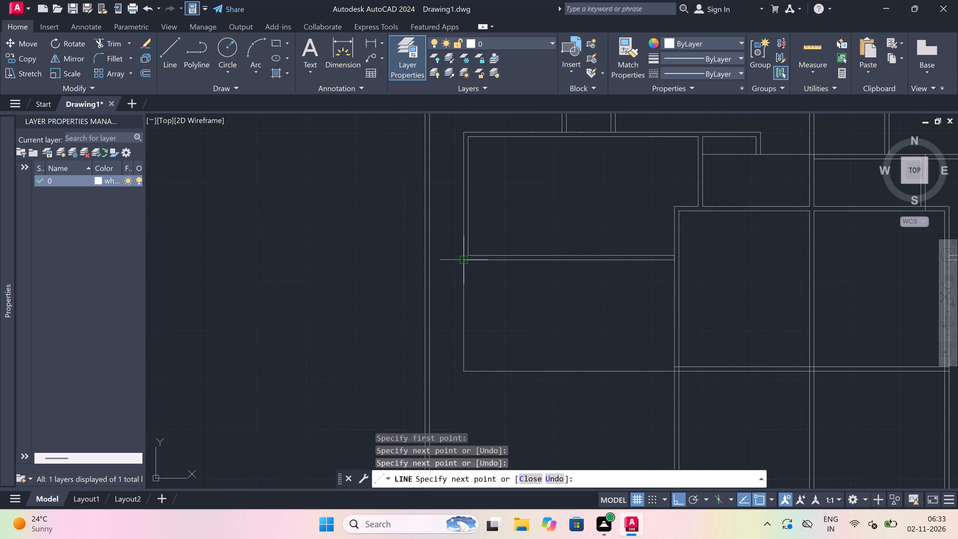
key(Escape)
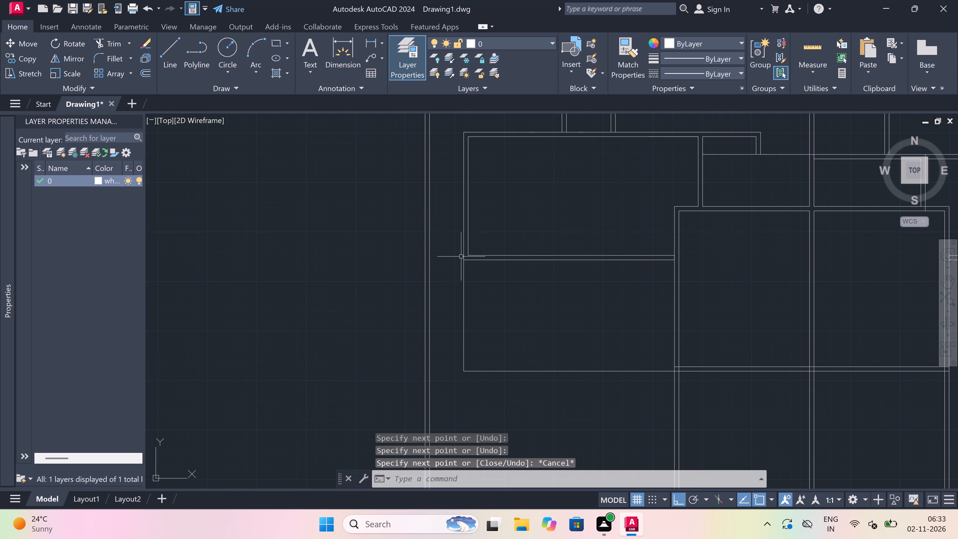
Draw the new room's inner wall line down its west side, offset 4.5" from the bottom line, and east to the central block's west wall.
key(space)
scroll(462, 257, up, 2)
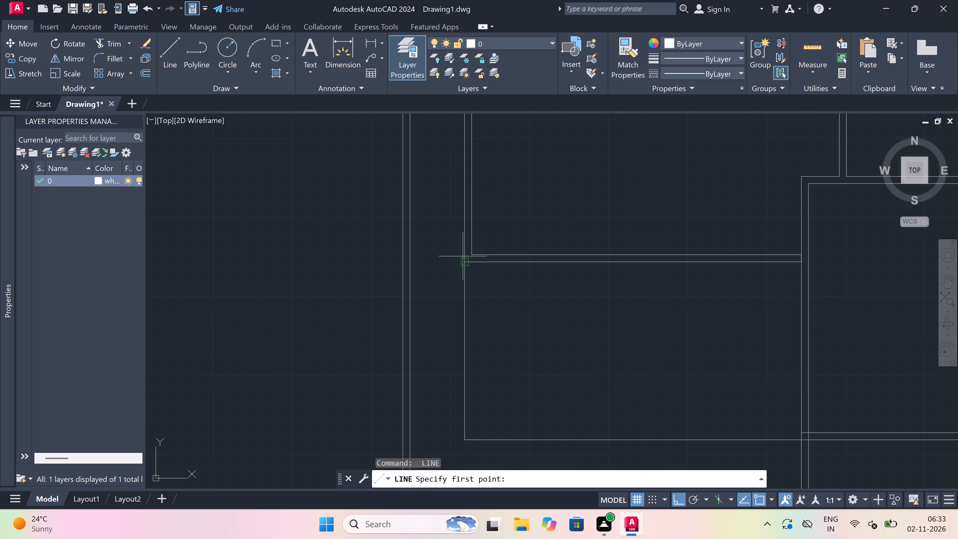
click(479, 254)
scroll(479, 254, down, 2)
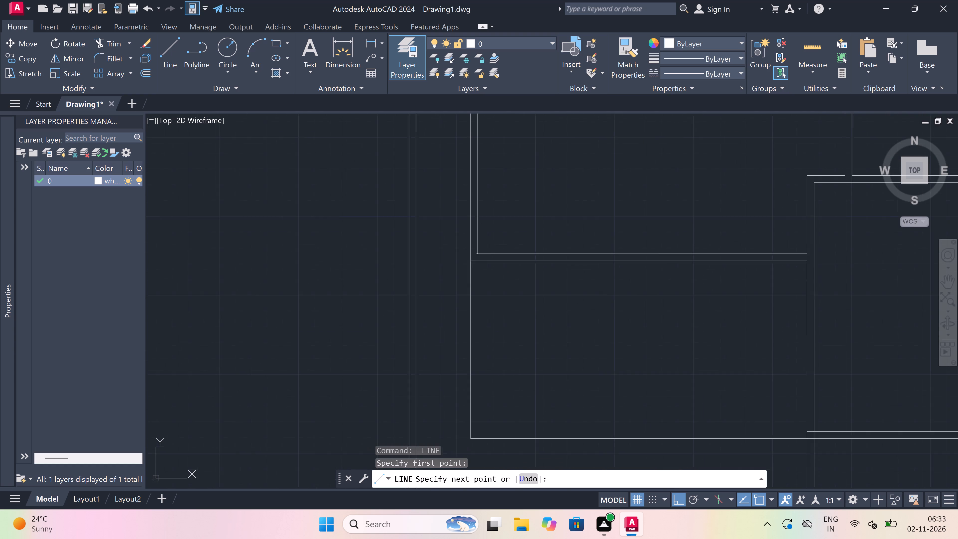
scroll(472, 377, up, 3)
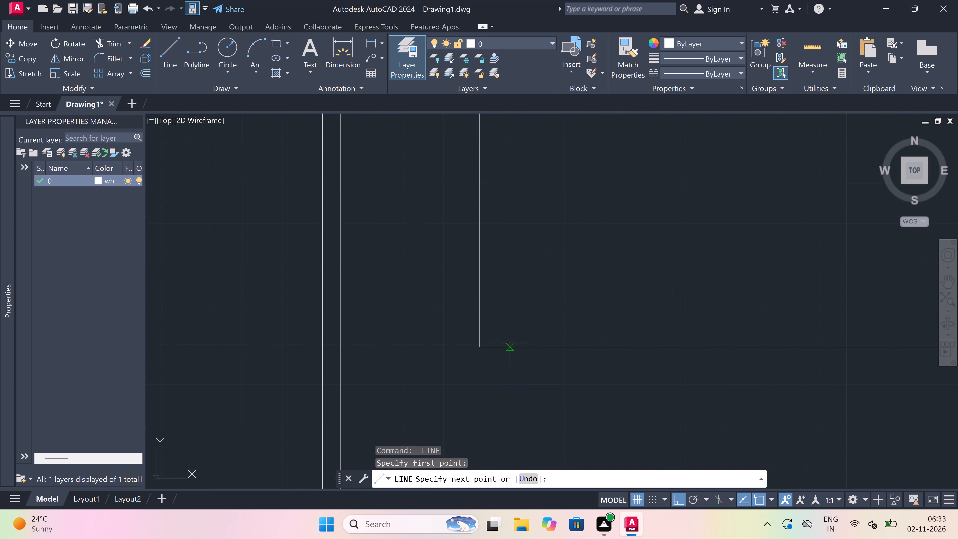
click(500, 347)
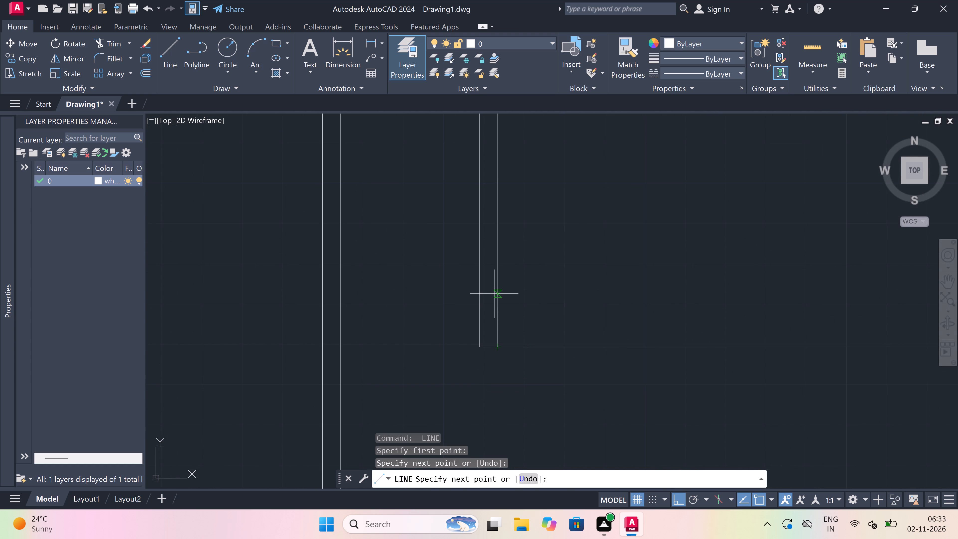
text(4.5)
text(")
key(space)
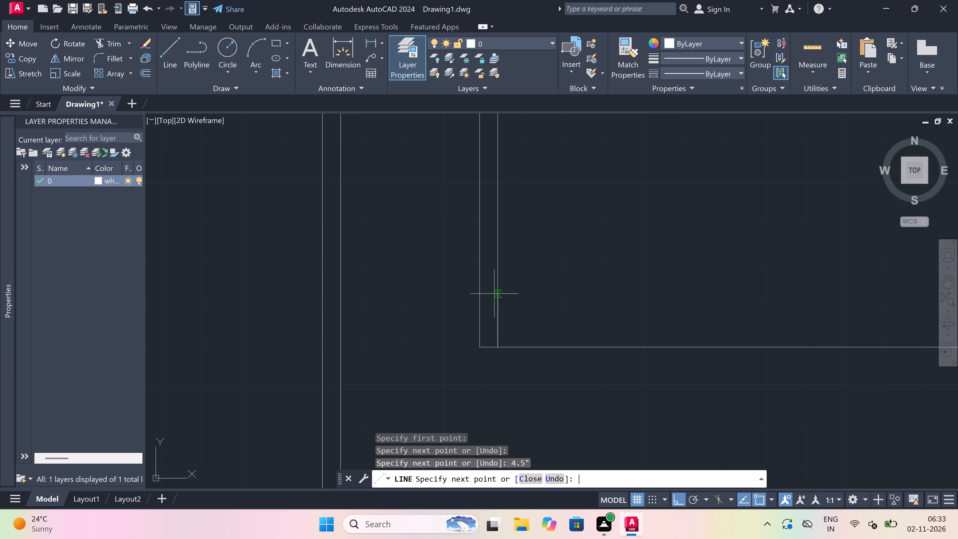
scroll(494, 294, down, 4)
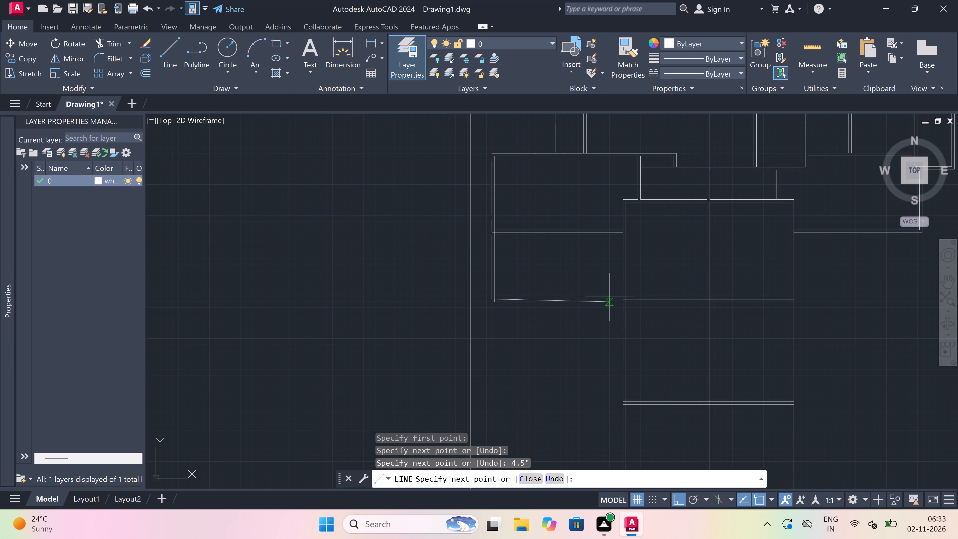
scroll(632, 301, up, 3)
click(596, 295)
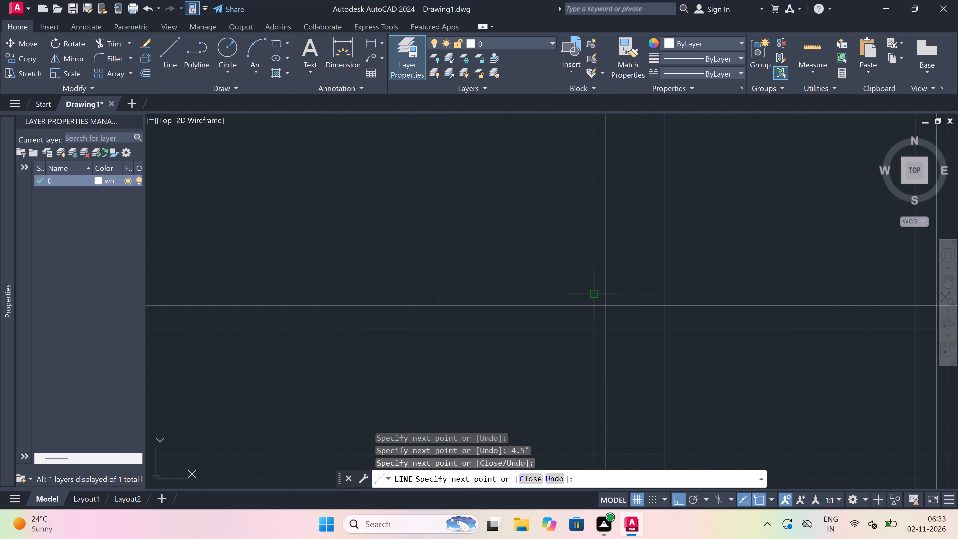
key(Escape)
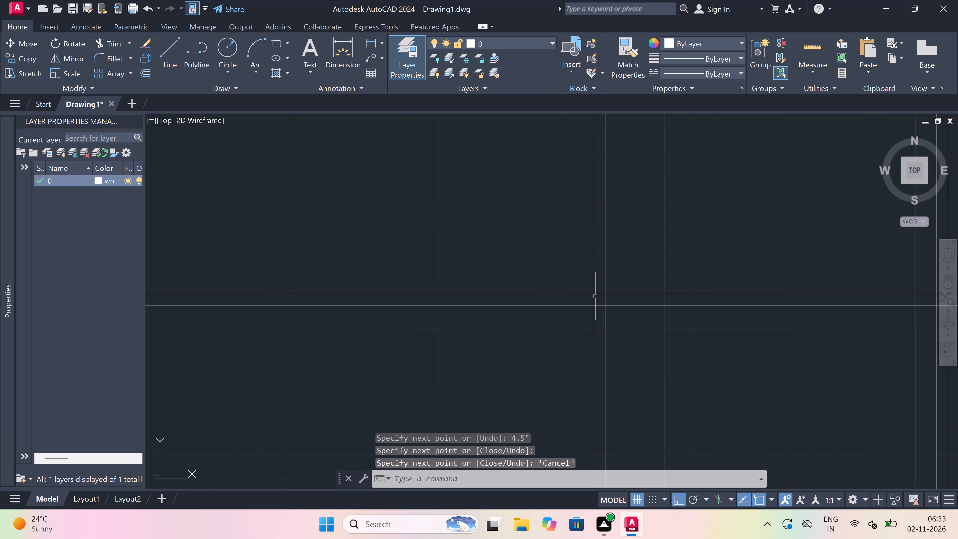
Trim the wall lines crossing the junction between the two lower-west rooms' dividing wall and their west wall.
text(tr)
key(space)
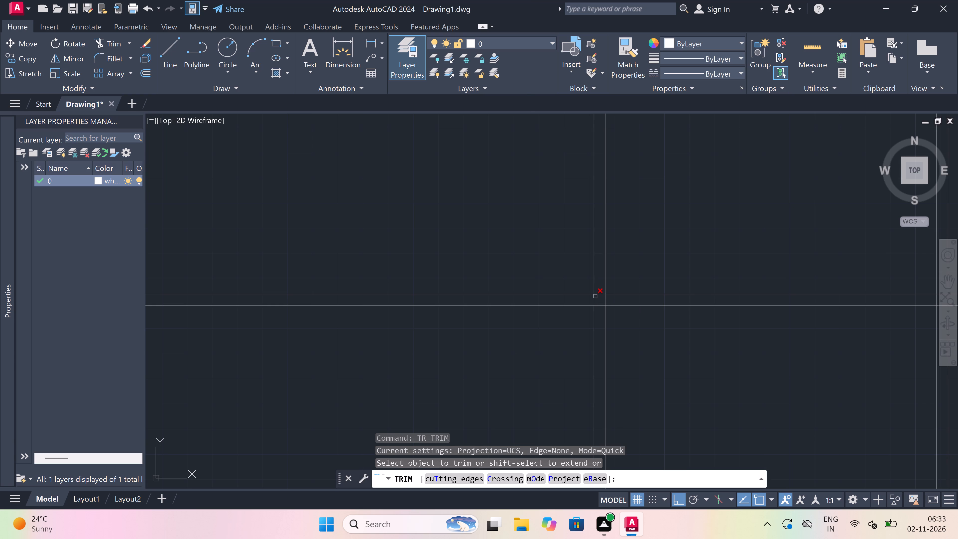
scroll(607, 295, down, 4)
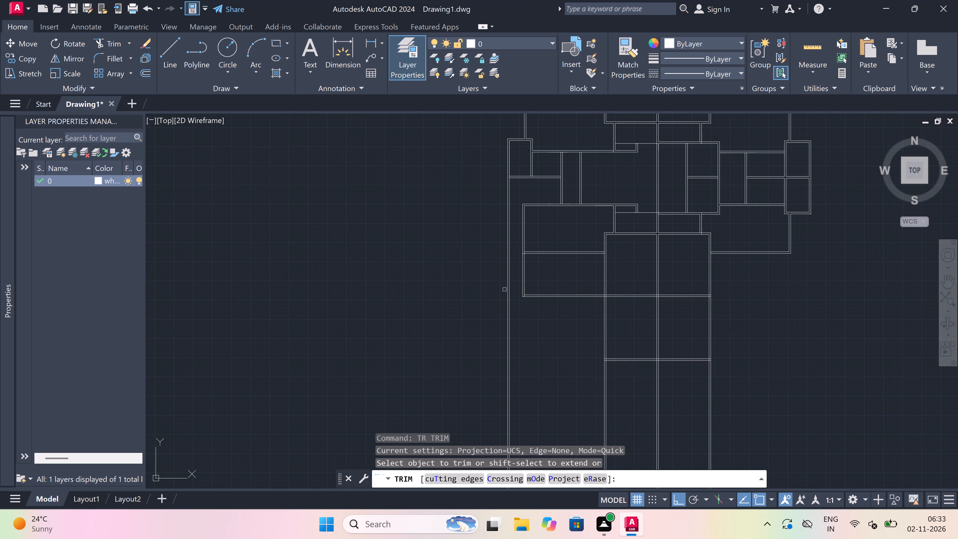
scroll(518, 230, up, 1)
scroll(532, 262, up, 2)
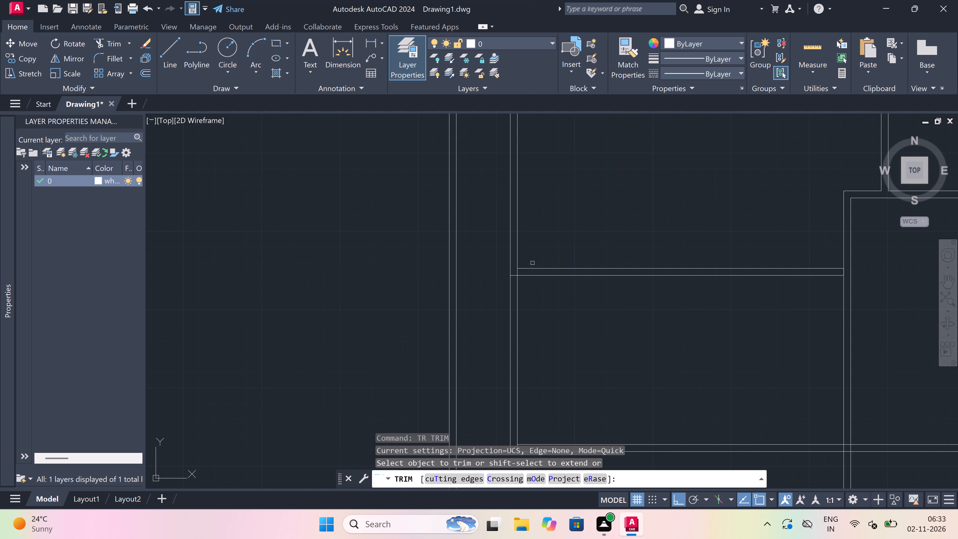
scroll(526, 274, up, 3)
scroll(500, 270, up, 1)
click(490, 259)
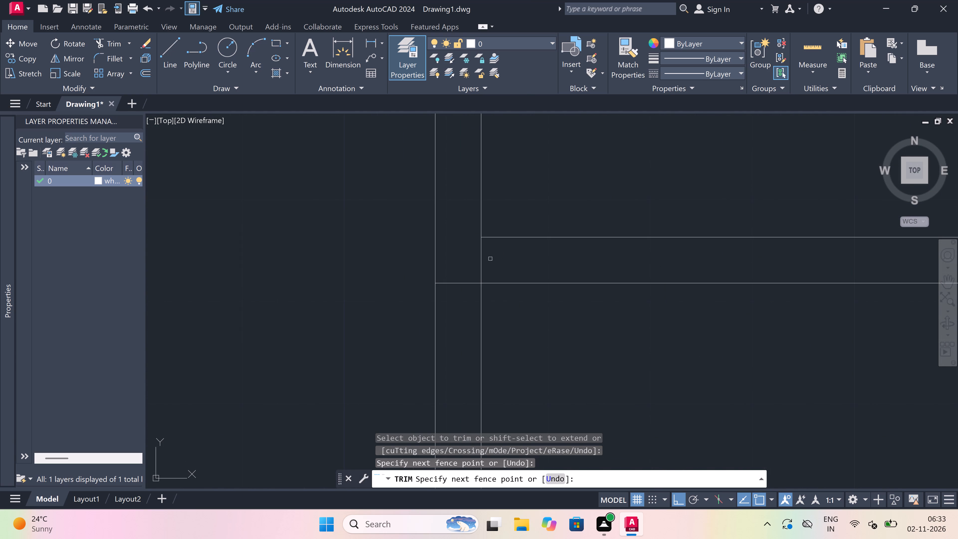
click(446, 287)
scroll(469, 277, down, 4)
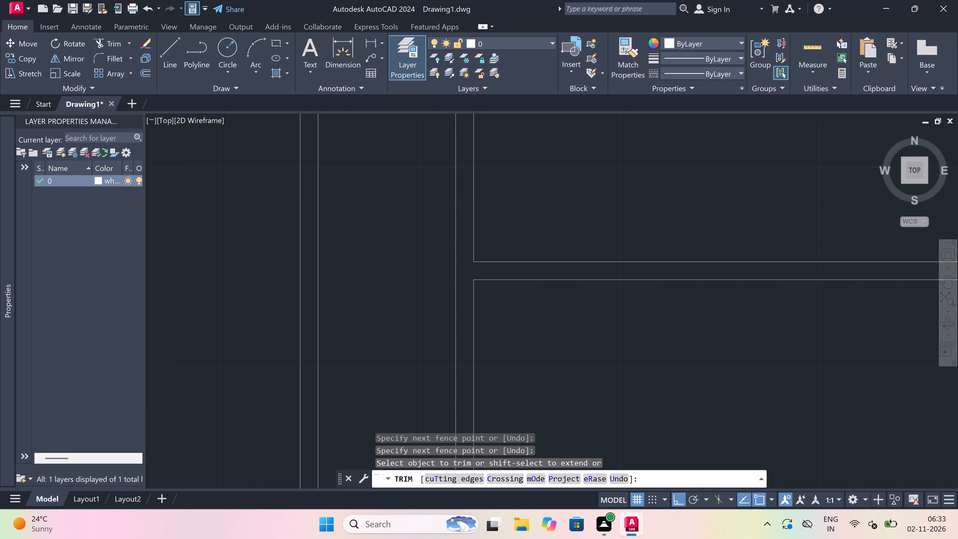
Trim the leftover inner line stub within the wall thickness at the new room's southwest corner.
scroll(513, 295, down, 3)
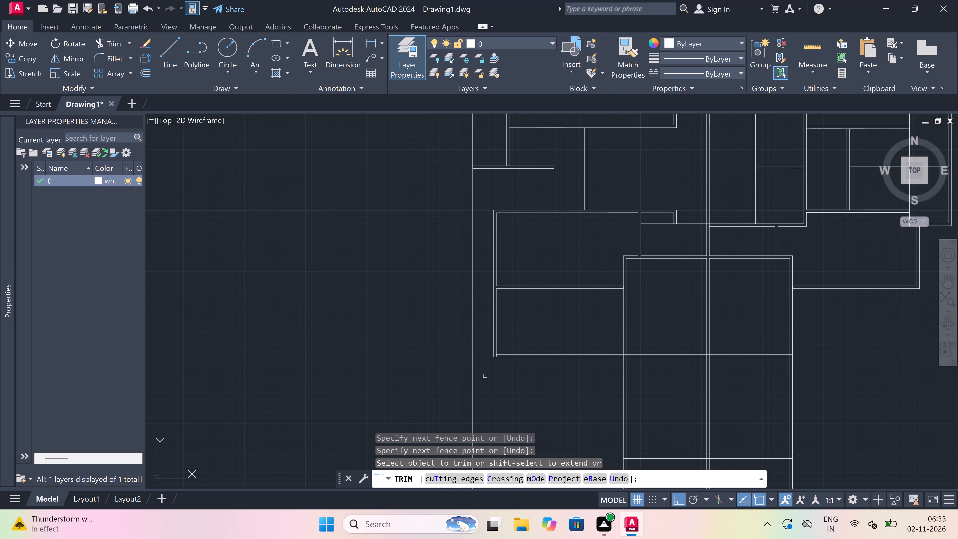
scroll(485, 383, up, 2)
scroll(518, 307, up, 3)
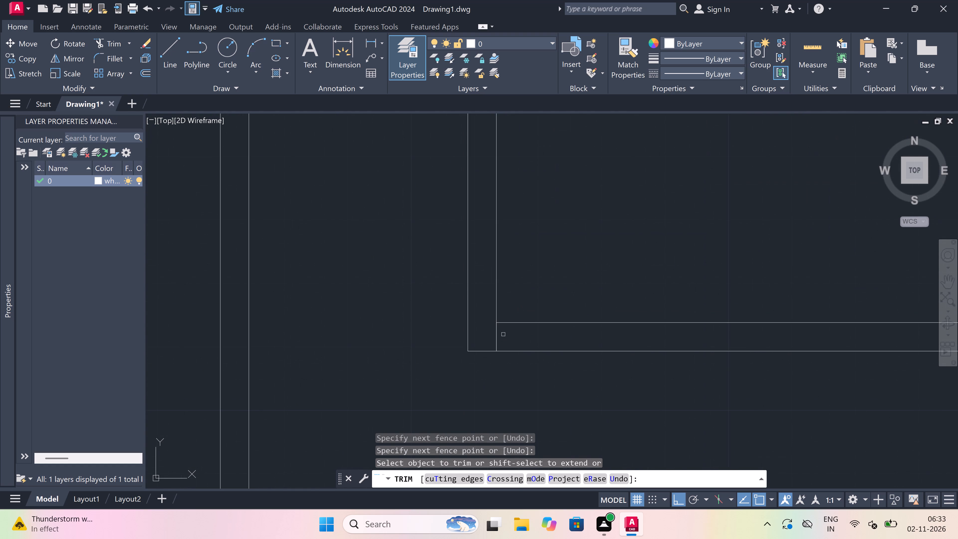
click(501, 338)
click(492, 336)
scroll(492, 336, down, 3)
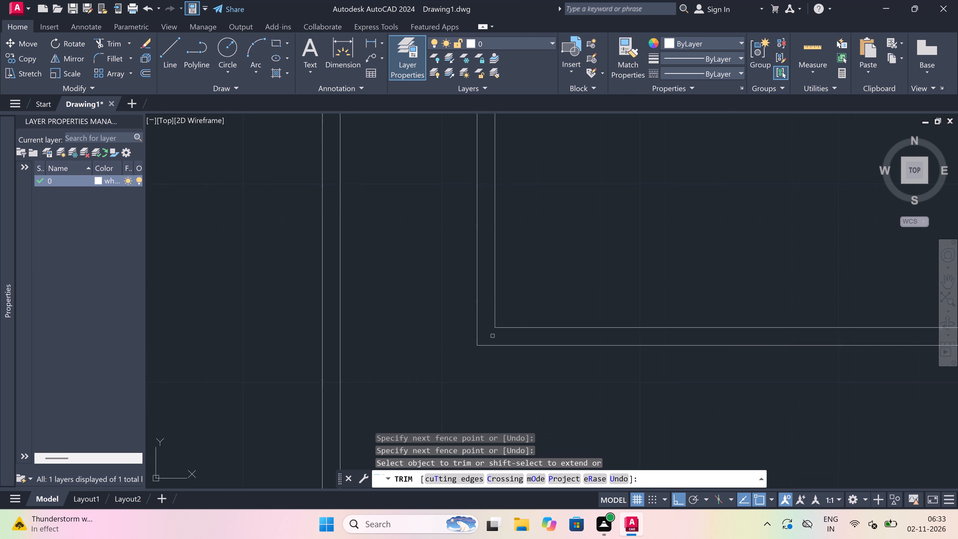
scroll(492, 336, down, 3)
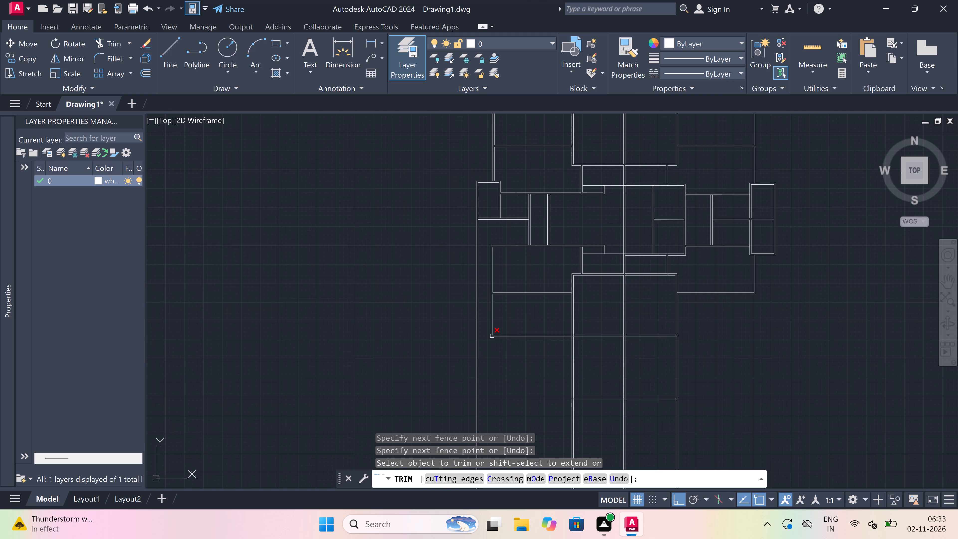
Trim the central block's west wall face between the two lines of the lower-west rooms' dividing wall.
scroll(492, 336, down, 2)
scroll(502, 336, up, 3)
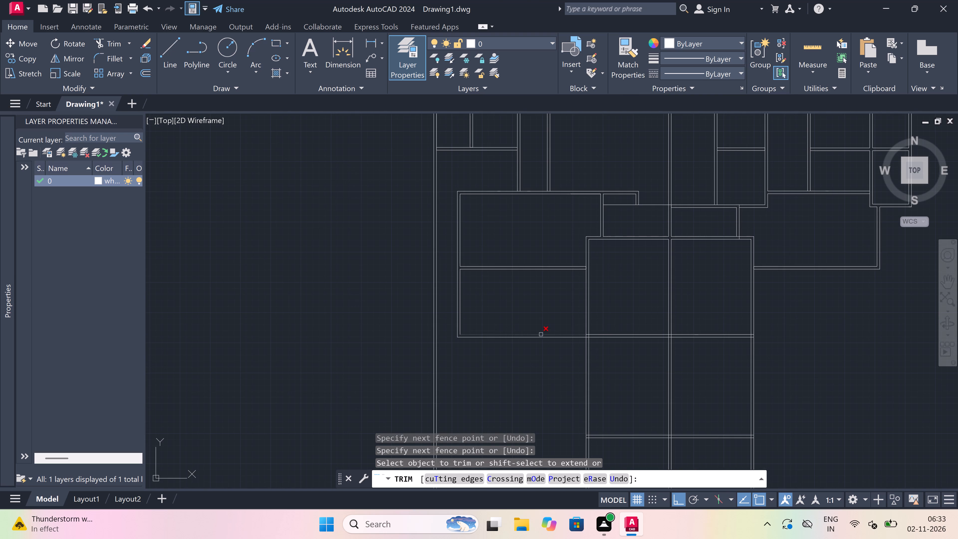
scroll(572, 334, up, 1)
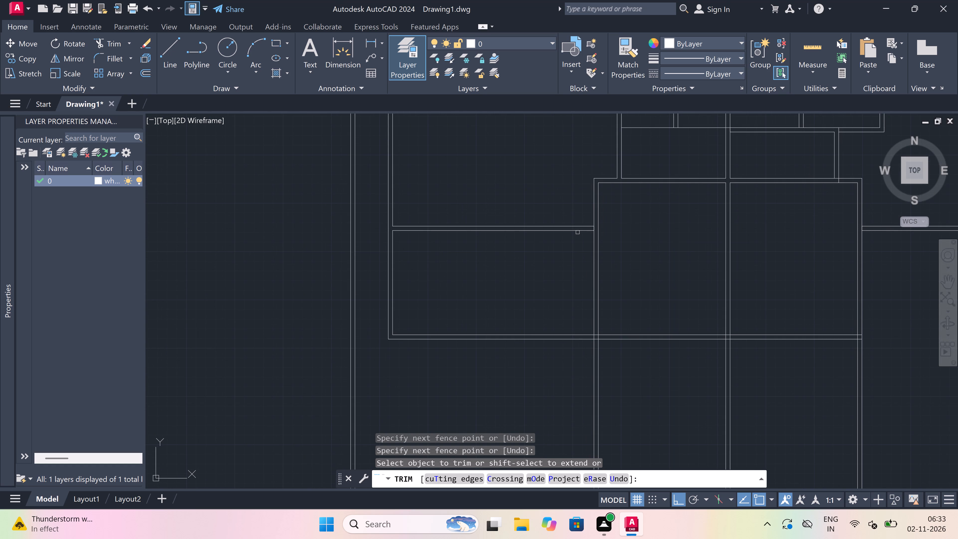
scroll(582, 228, up, 2)
scroll(618, 231, up, 1)
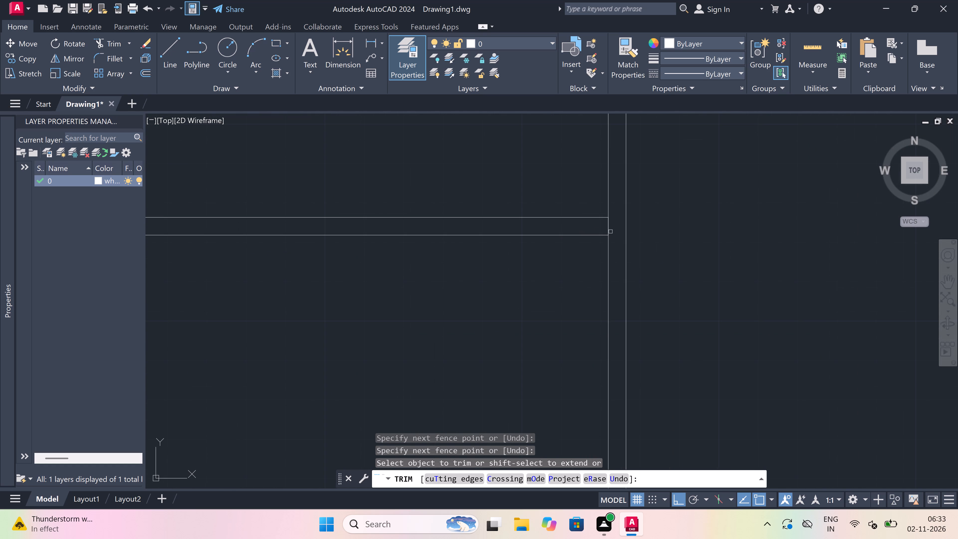
click(600, 230)
click(612, 224)
Trim the lower-west room's bottom wall lines inside the central block's west wall, and that wall's west face between them.
scroll(606, 231, down, 1)
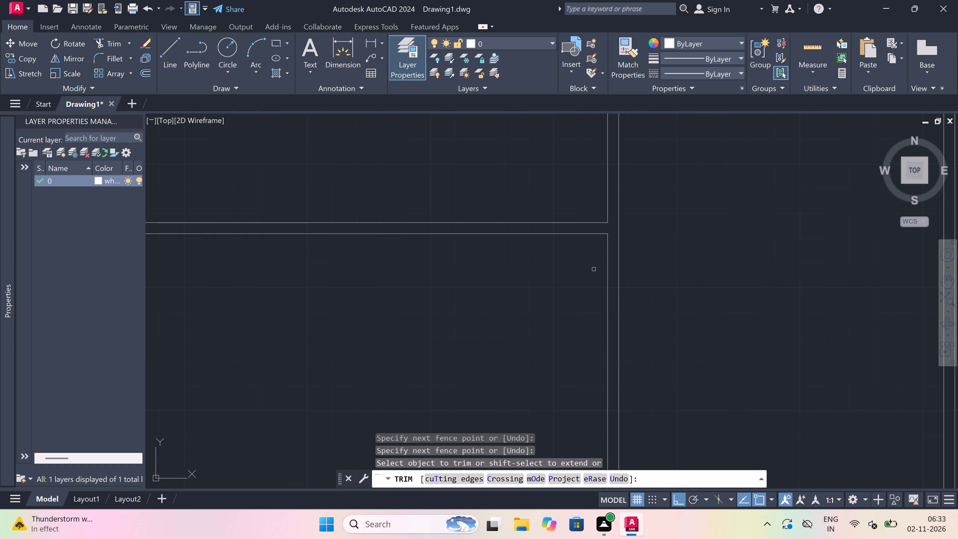
scroll(607, 264, down, 4)
scroll(600, 296, up, 3)
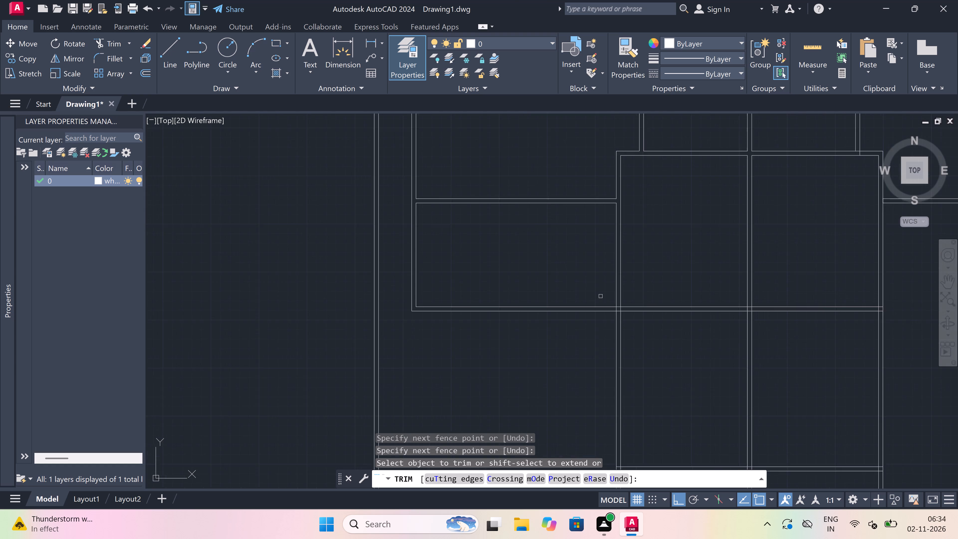
scroll(631, 311, up, 2)
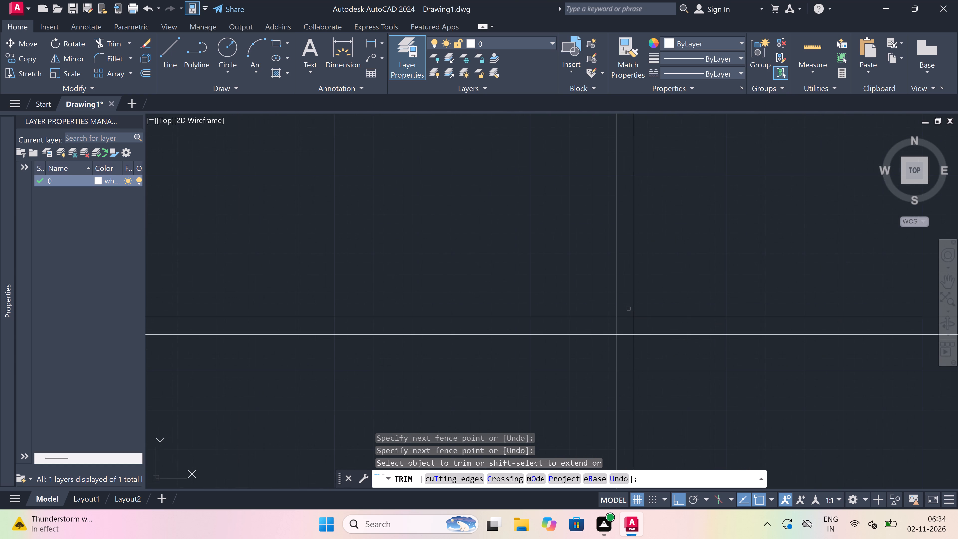
scroll(625, 310, up, 2)
drag(625, 310, 623, 312)
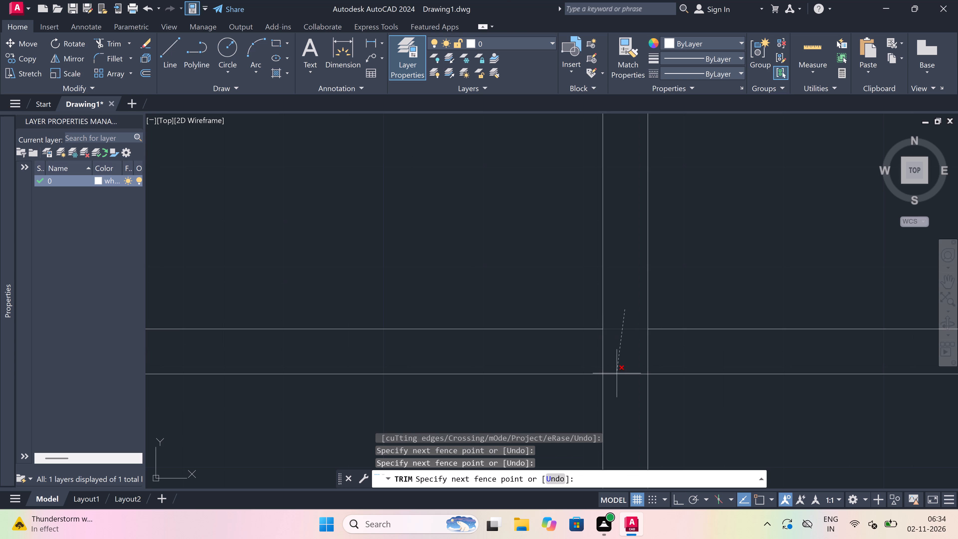
drag(618, 387, 617, 384)
click(614, 359)
click(546, 351)
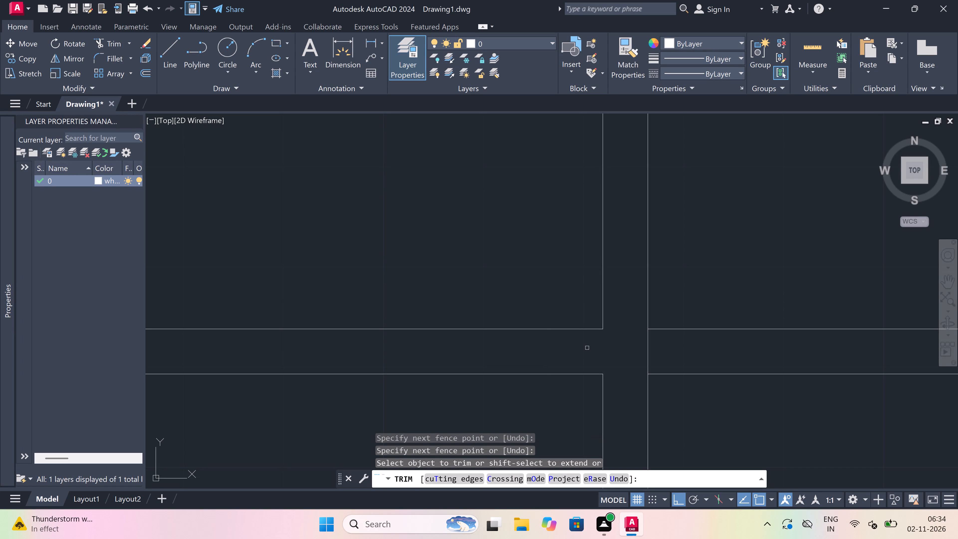
Trim the east face of the central block's west wall between the two lines of the crossing horizontal wall.
scroll(606, 345, down, 4)
scroll(629, 355, down, 4)
scroll(591, 349, up, 2)
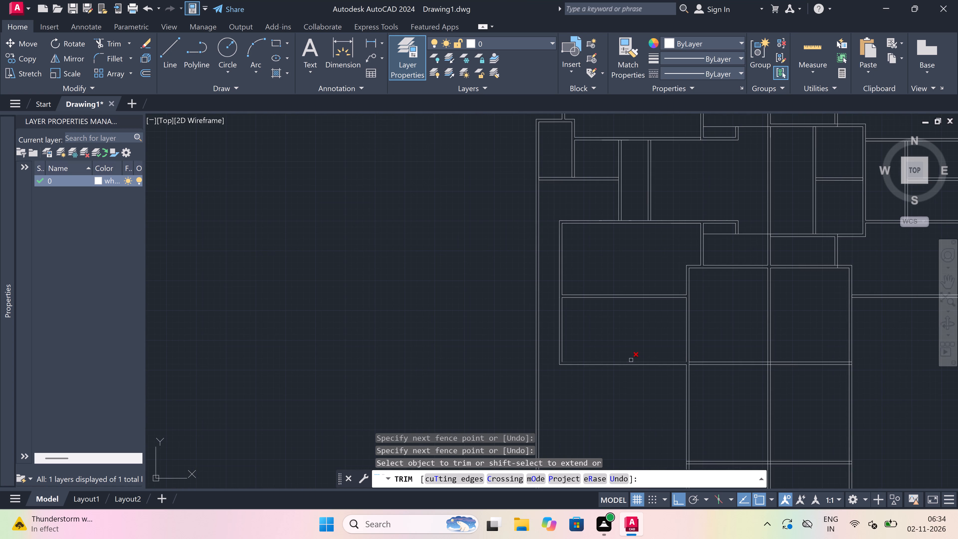
scroll(631, 360, down, 2)
scroll(669, 359, up, 3)
scroll(590, 374, up, 2)
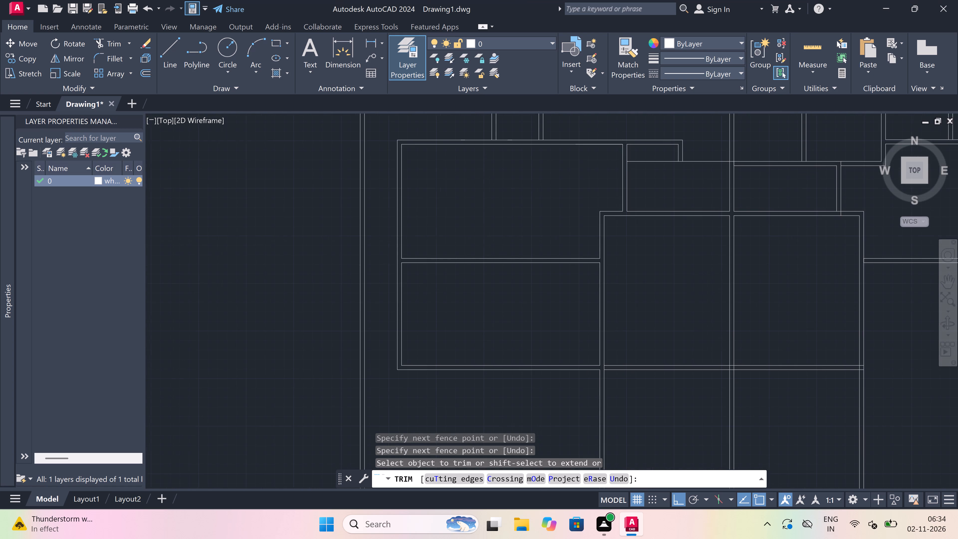
scroll(638, 359, up, 2)
click(600, 358)
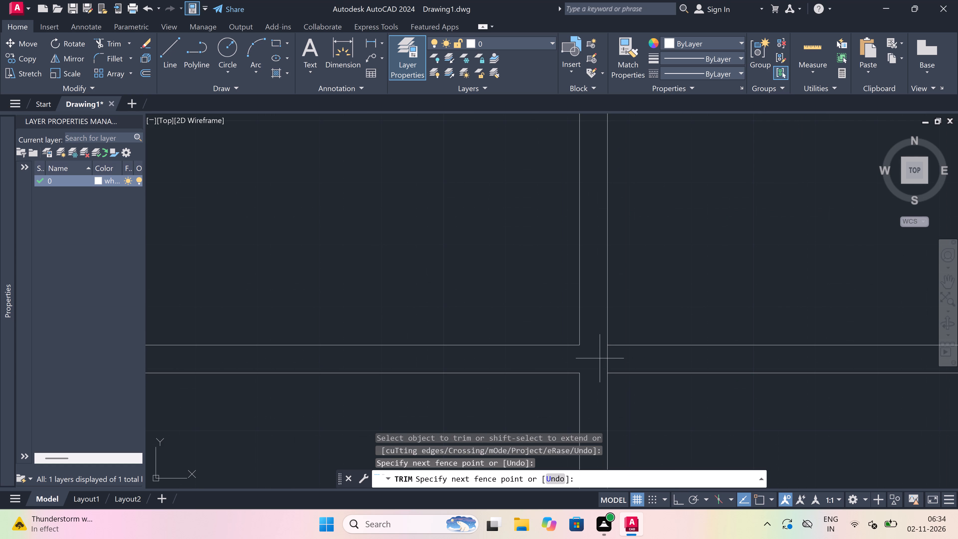
click(623, 358)
Trim the horizontal wall's line ends inside the central block's east wall, and that wall's inner face between them.
scroll(537, 358, down, 3)
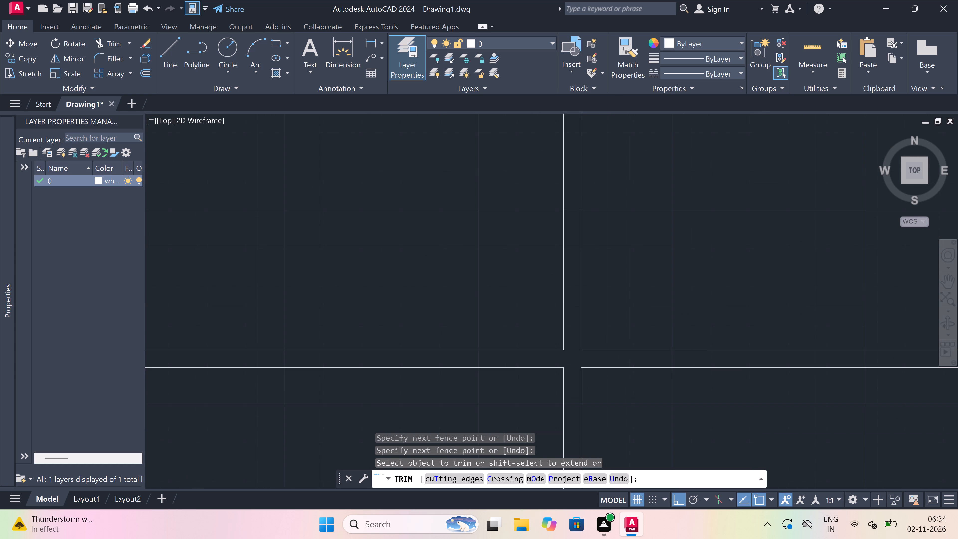
scroll(537, 358, down, 2)
scroll(662, 342, down, 3)
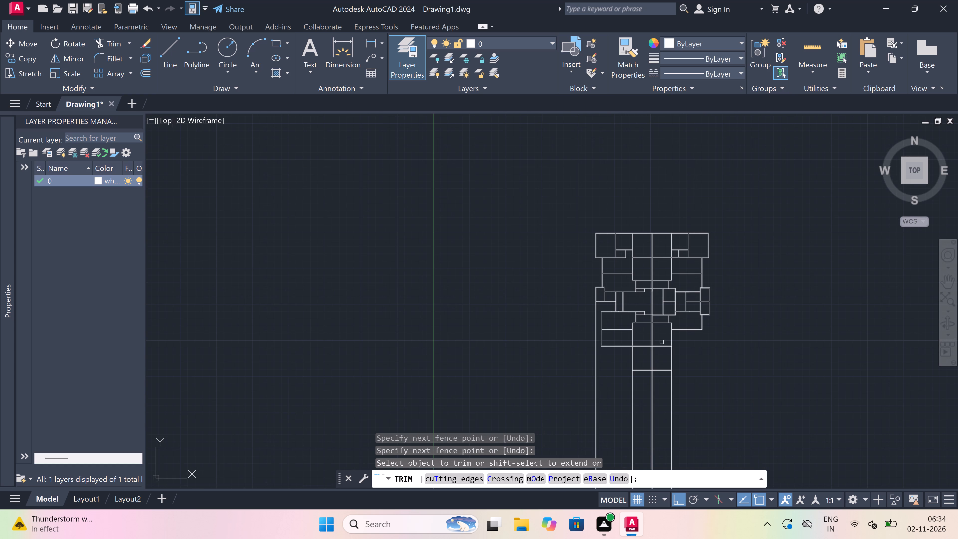
scroll(666, 344, up, 3)
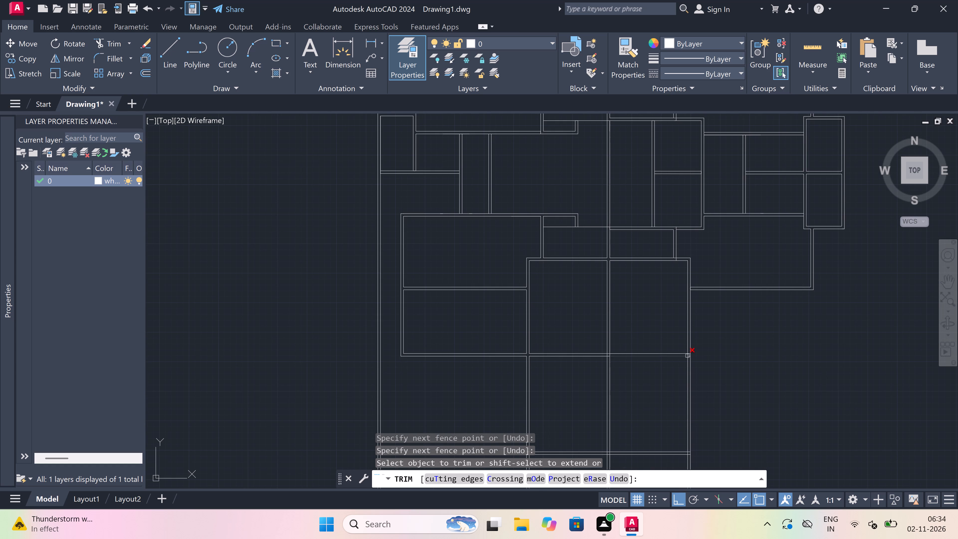
scroll(688, 356, up, 3)
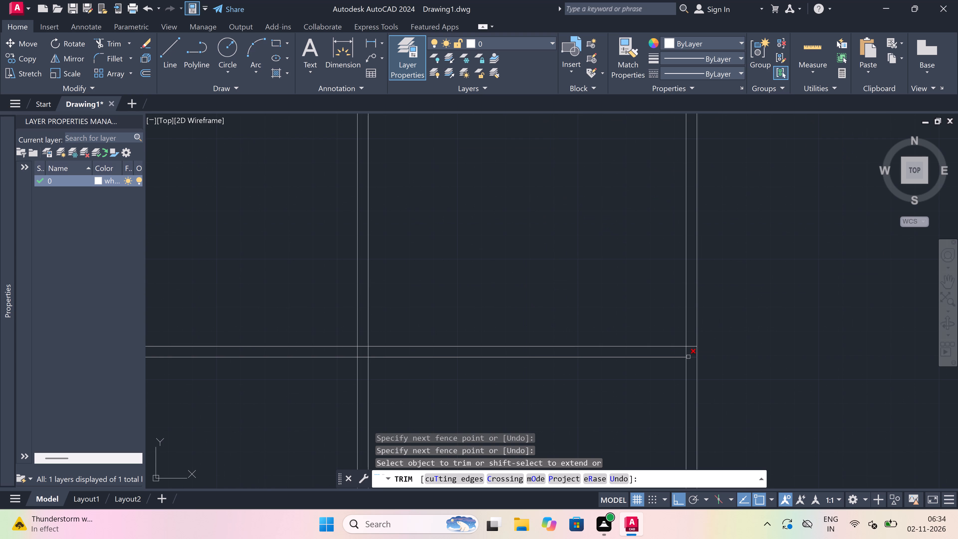
scroll(688, 357, up, 2)
scroll(696, 338, up, 2)
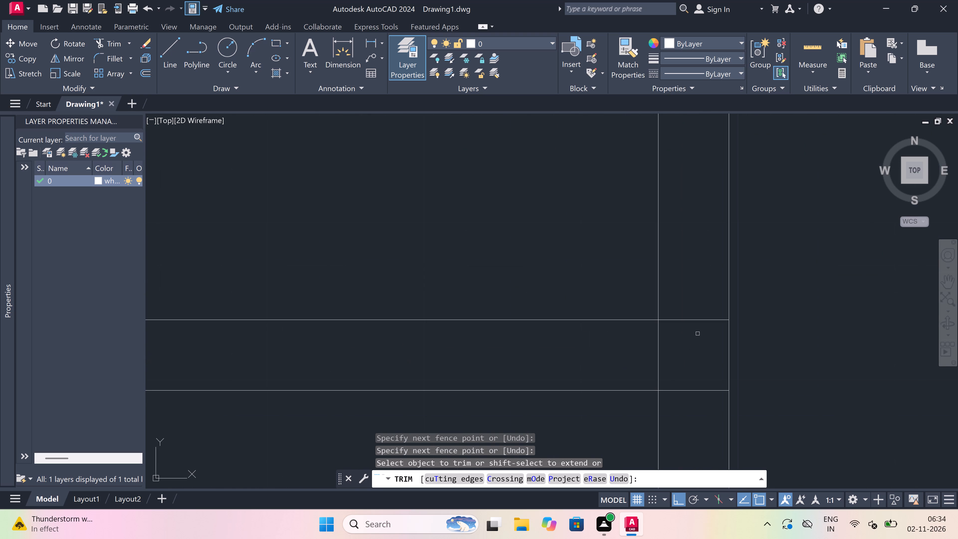
scroll(698, 334, up, 1)
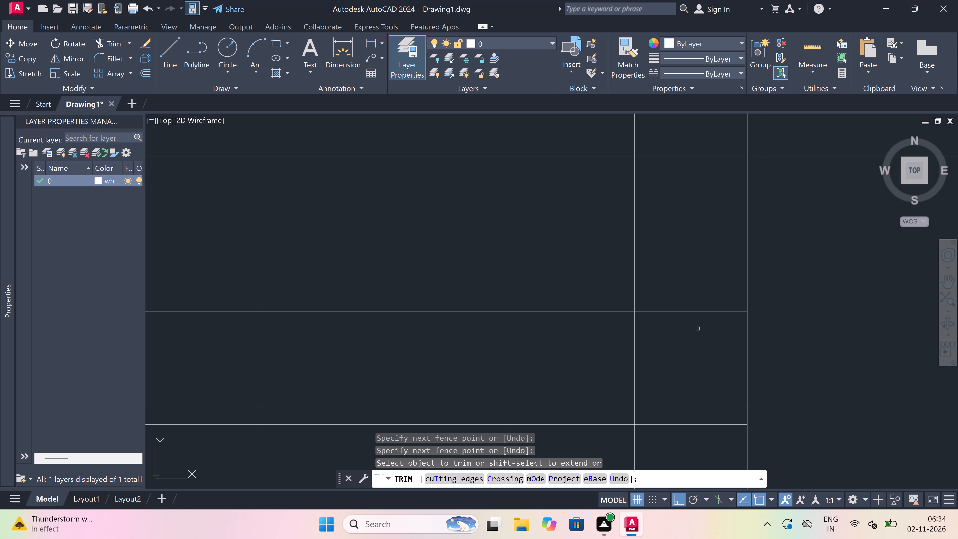
click(686, 289)
drag(666, 443, 666, 434)
click(656, 374)
click(453, 352)
Trim the central block's east wall outer face between the two lines of the lower-east room's bottom wall, and end trimming.
scroll(538, 366, down, 4)
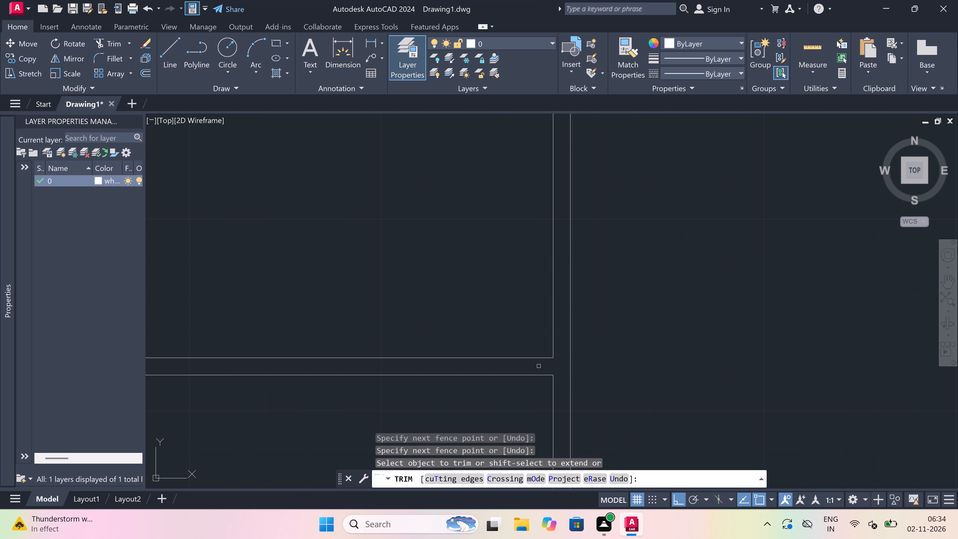
scroll(539, 366, down, 3)
scroll(573, 360, up, 2)
scroll(573, 360, down, 3)
scroll(553, 276, up, 2)
scroll(552, 311, up, 2)
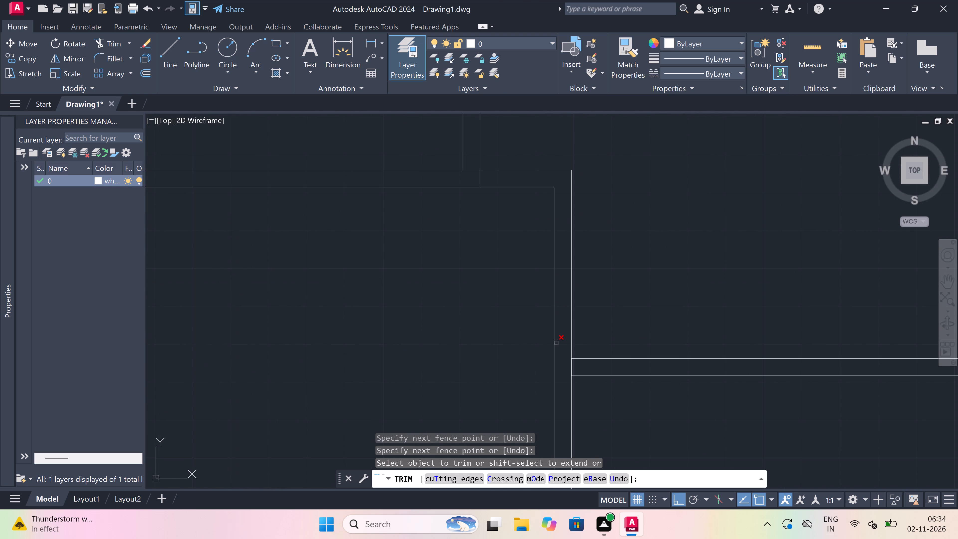
scroll(563, 362, up, 2)
drag(567, 371, 574, 372)
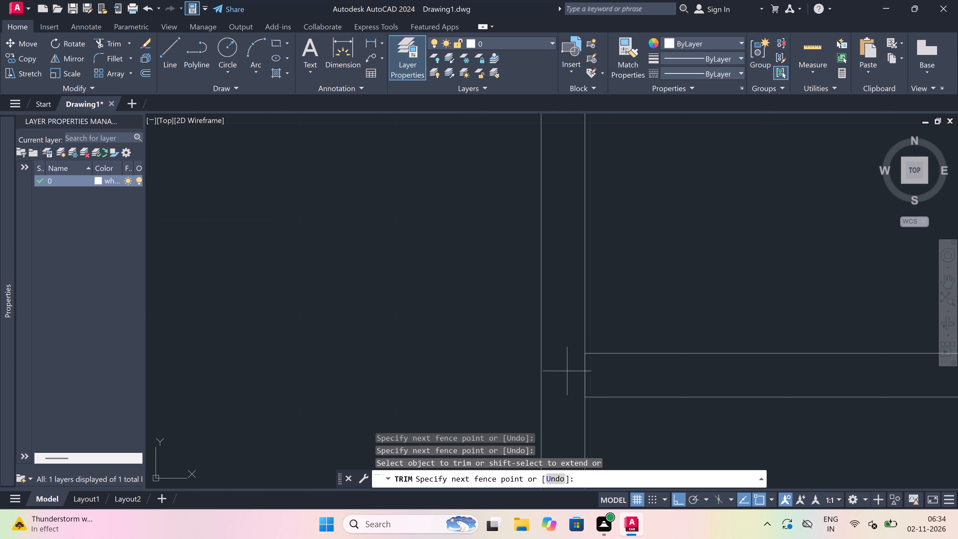
click(617, 376)
scroll(557, 296, down, 4)
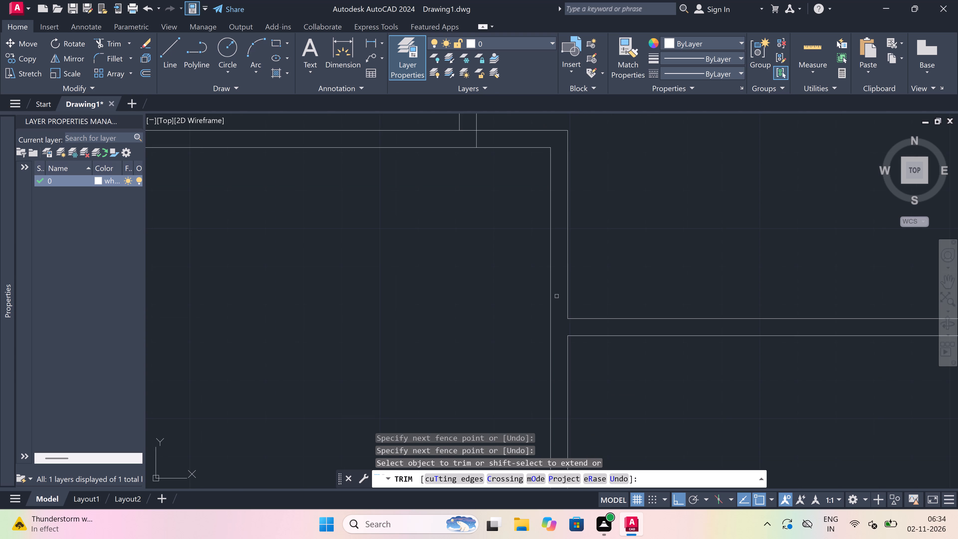
scroll(557, 296, down, 3)
scroll(574, 331, down, 3)
scroll(596, 343, up, 2)
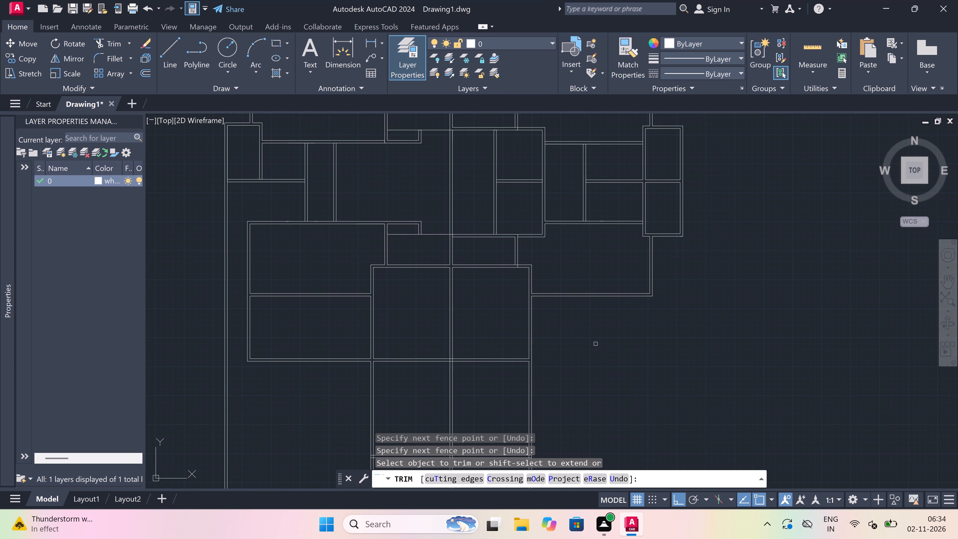
key(Escape)
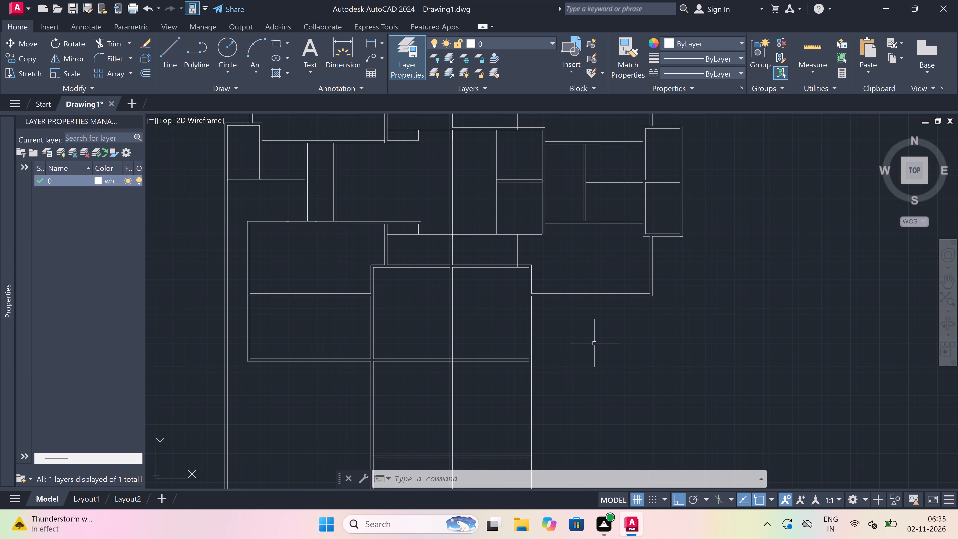
Examine the overall floor plan and the cleaned-up walls around the lower rooms and central block.
scroll(598, 341, down, 1)
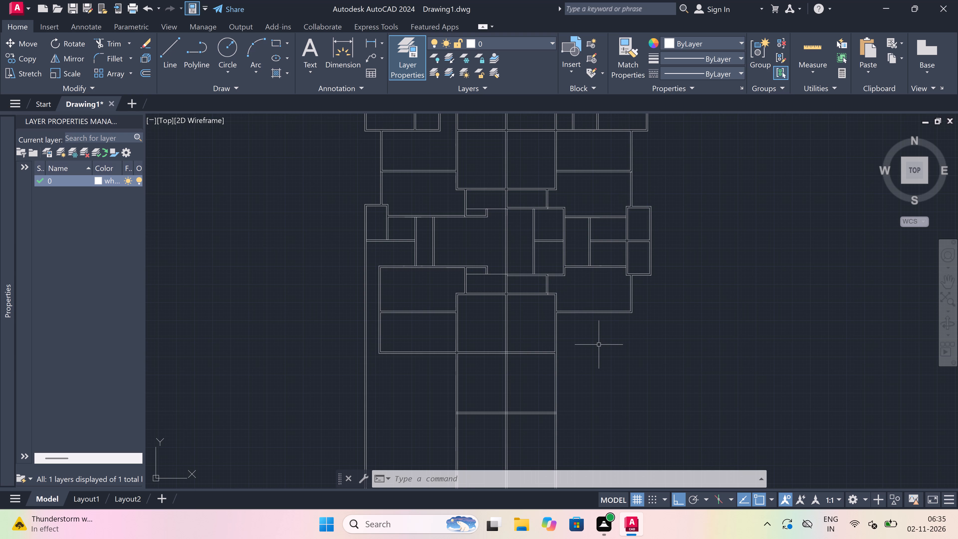
scroll(599, 345, down, 1)
scroll(599, 345, up, 1)
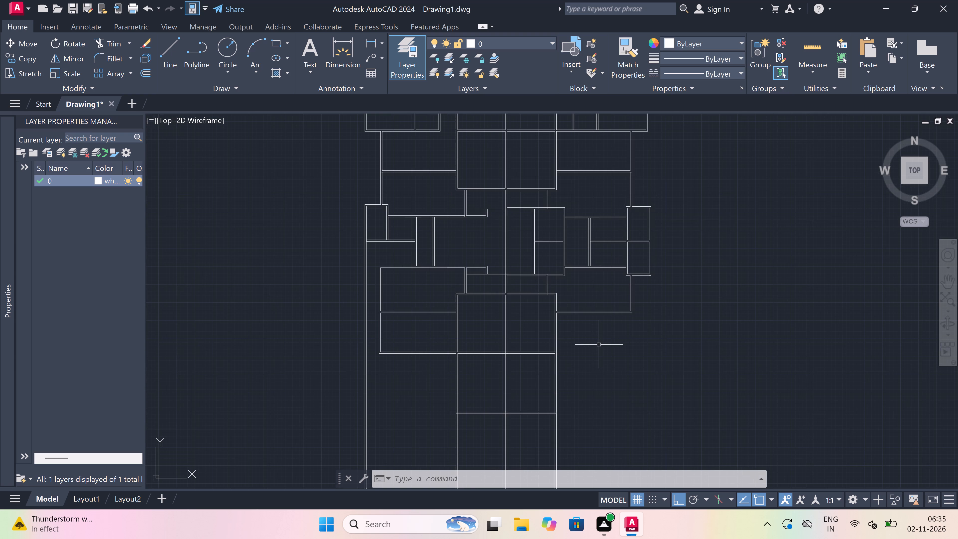
scroll(597, 346, down, 1)
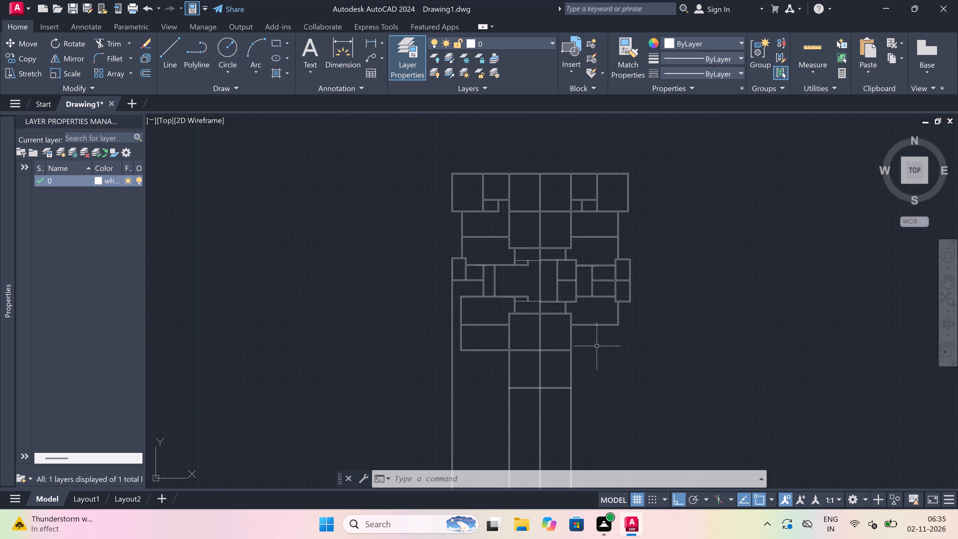
scroll(597, 347, up, 1)
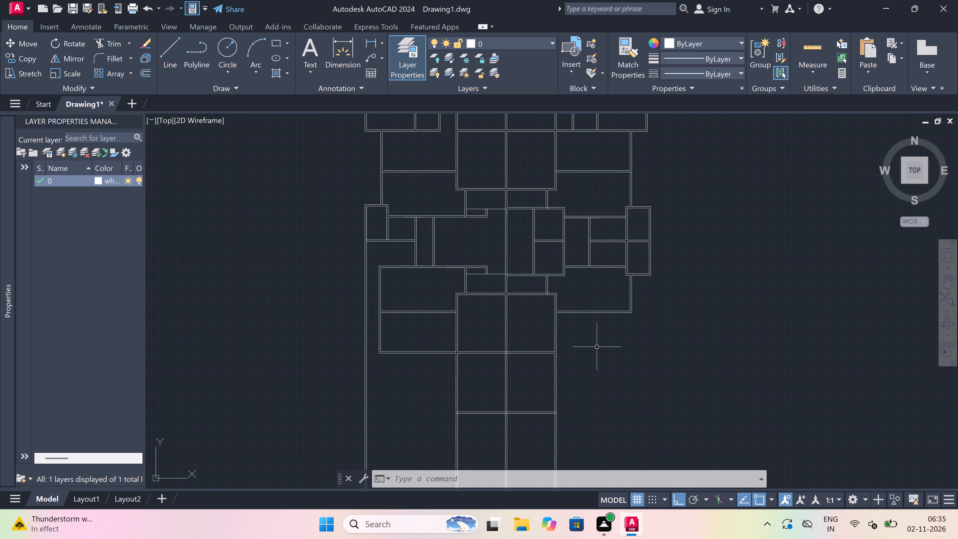
scroll(597, 347, up, 1)
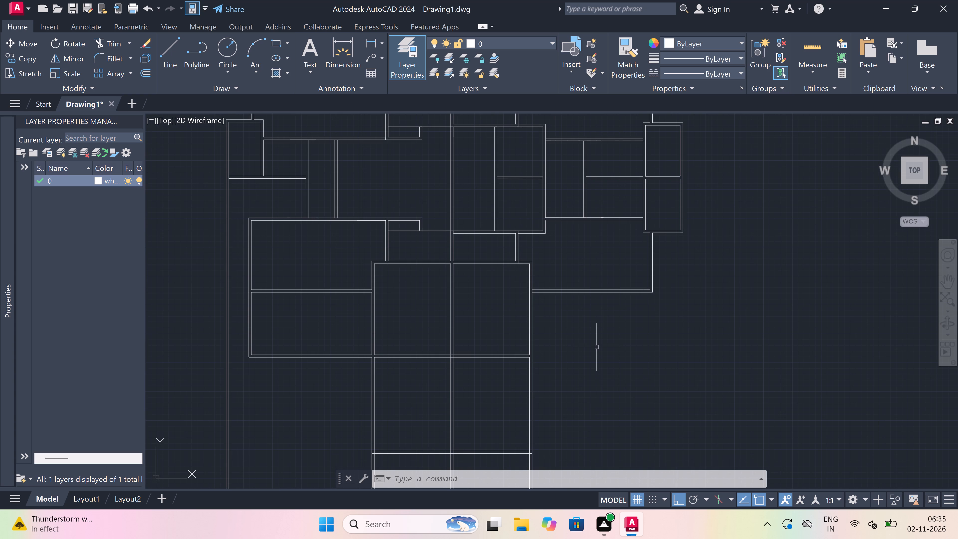
scroll(597, 347, down, 1)
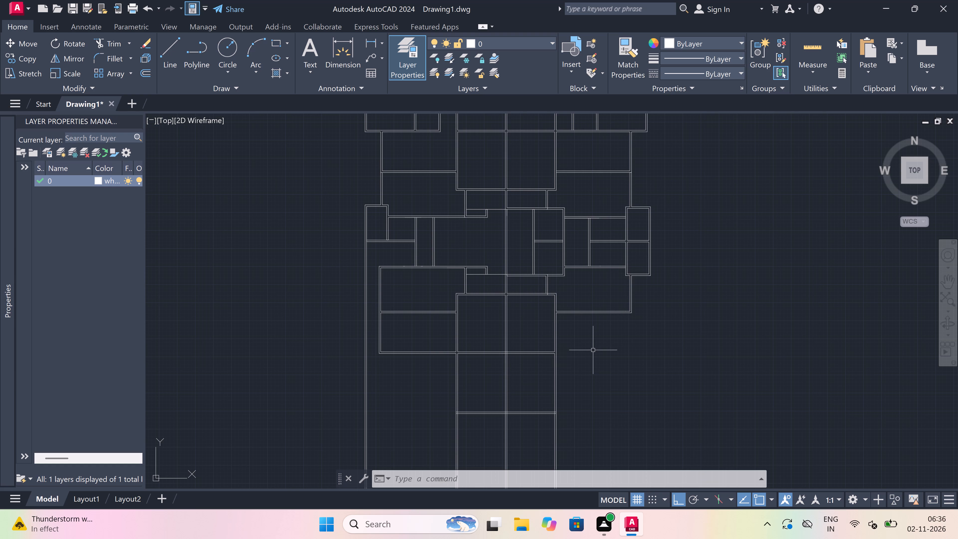
scroll(592, 351, down, 1)
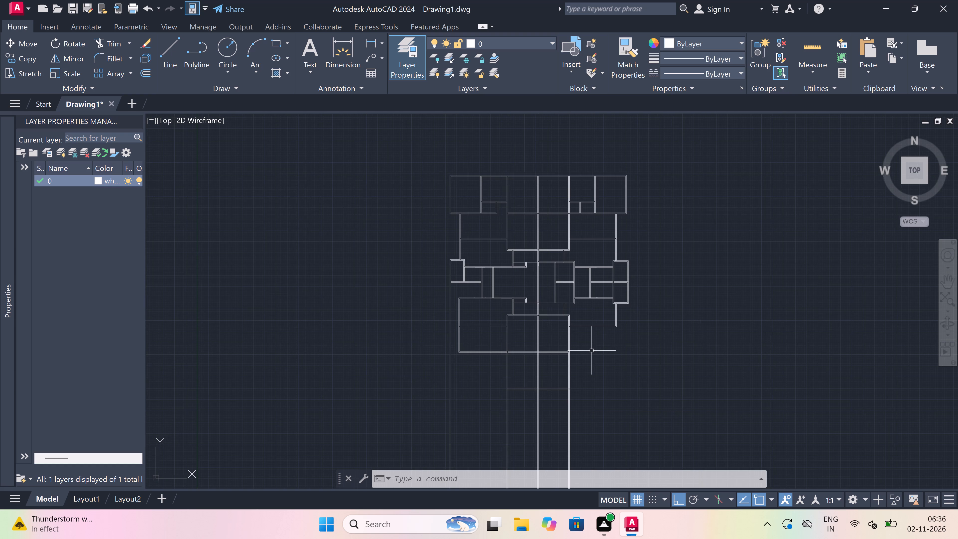
scroll(592, 351, up, 1)
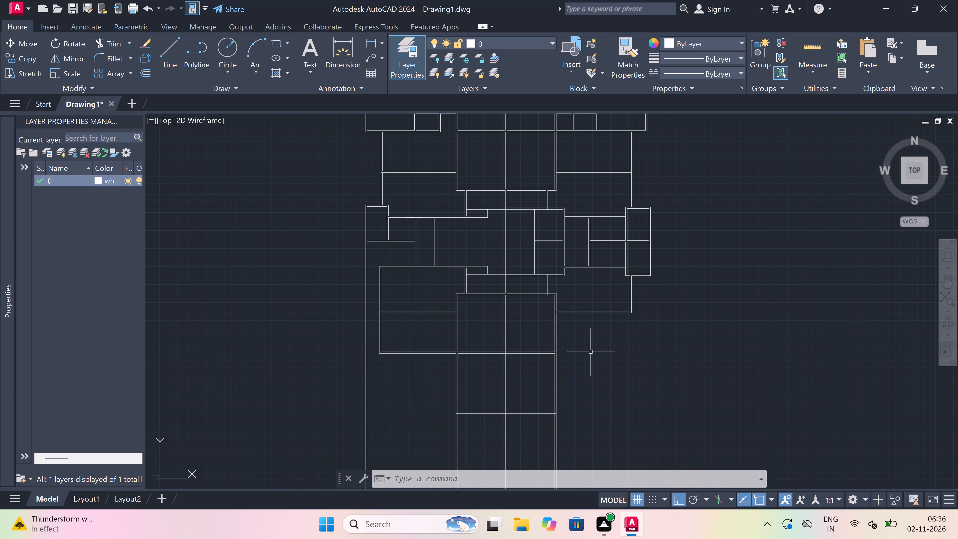
scroll(590, 352, down, 1)
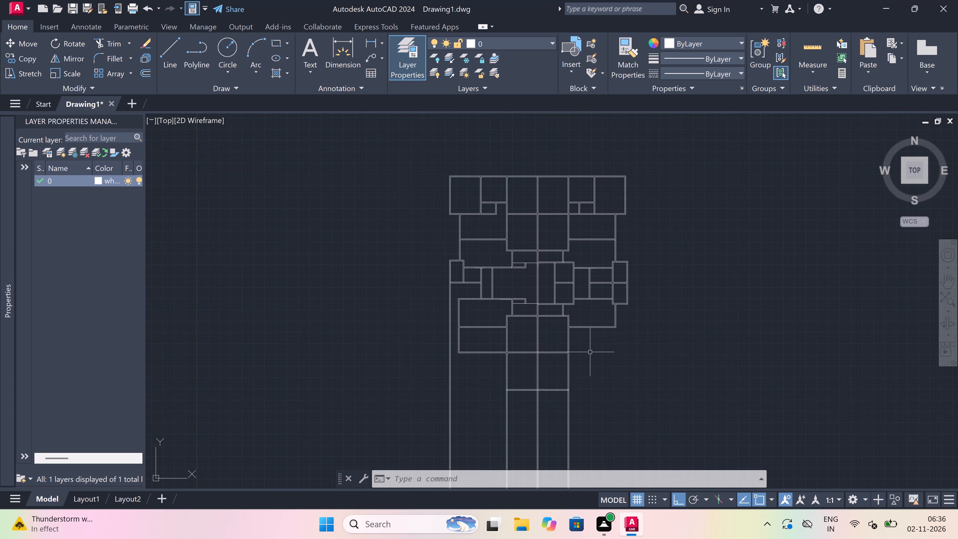
scroll(590, 352, up, 1)
scroll(590, 352, down, 1)
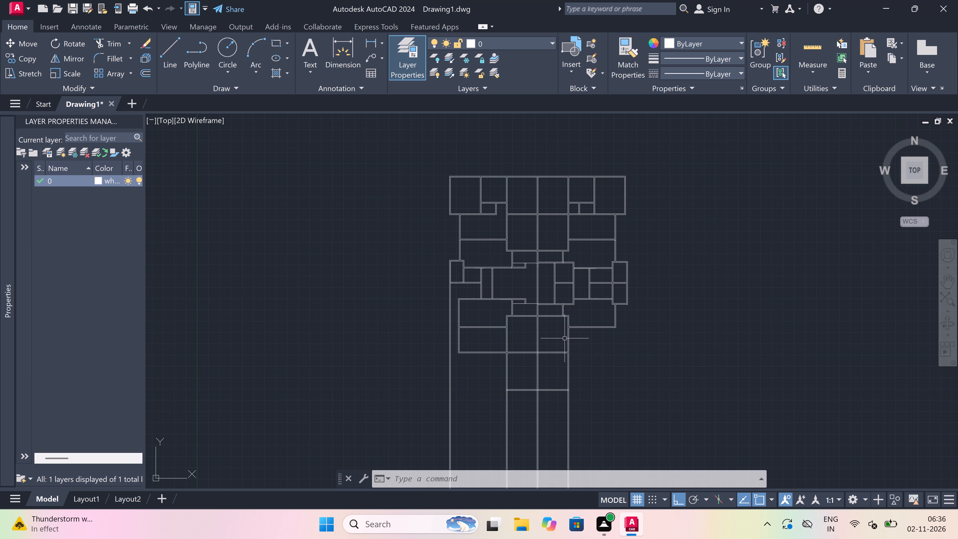
Draw two lines continuing the lower-west room's bottom wall west, from its outer and inner corners to the long outer west wall.
text(l)
key(space)
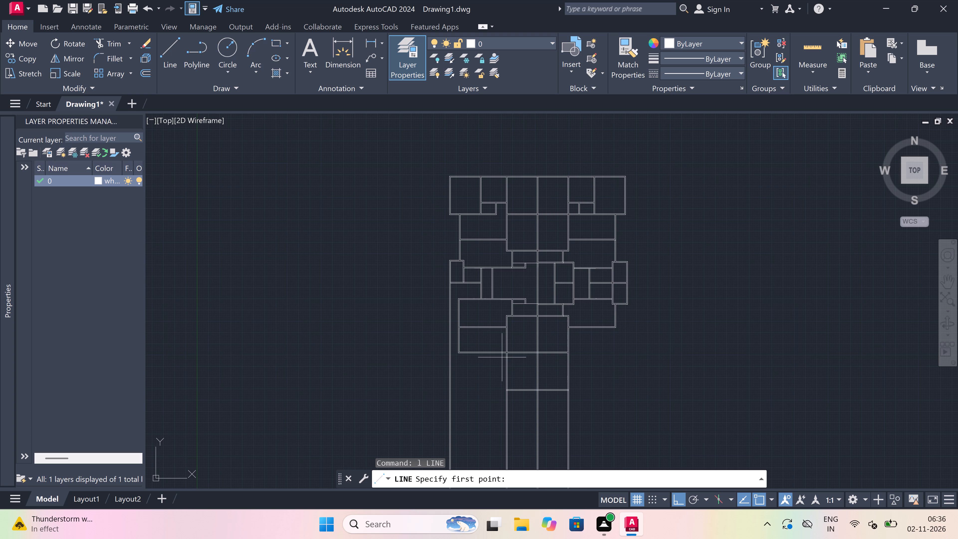
scroll(458, 358, up, 1)
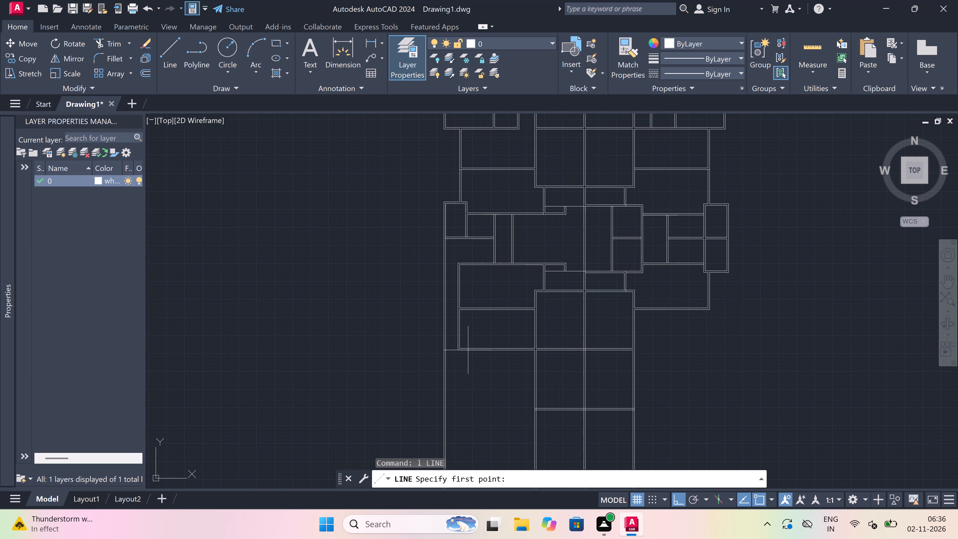
scroll(472, 347, up, 1)
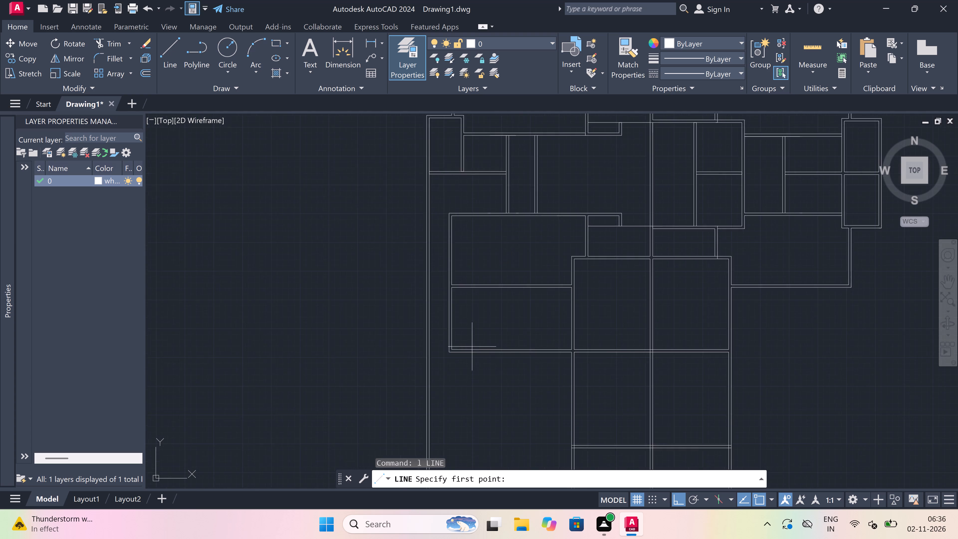
scroll(472, 347, up, 1)
click(435, 357)
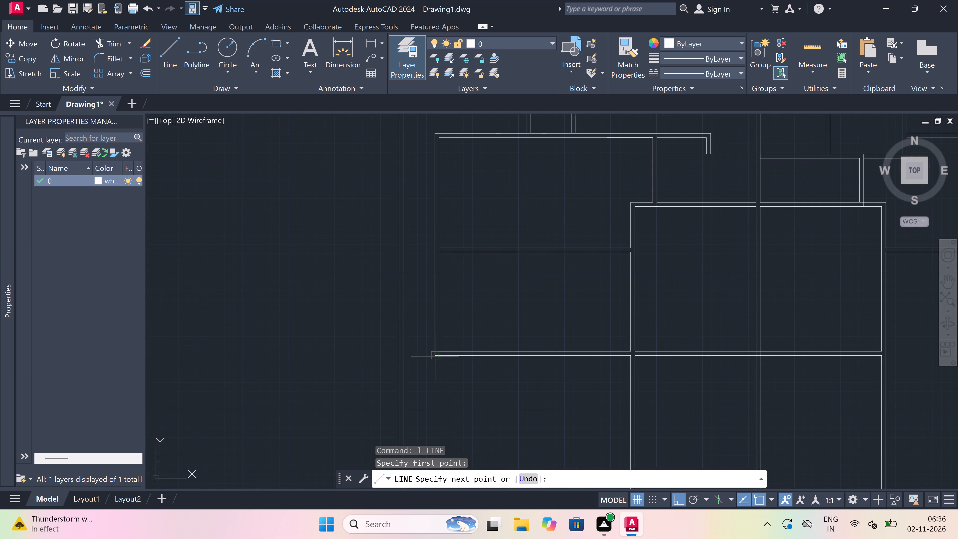
scroll(399, 361, up, 2)
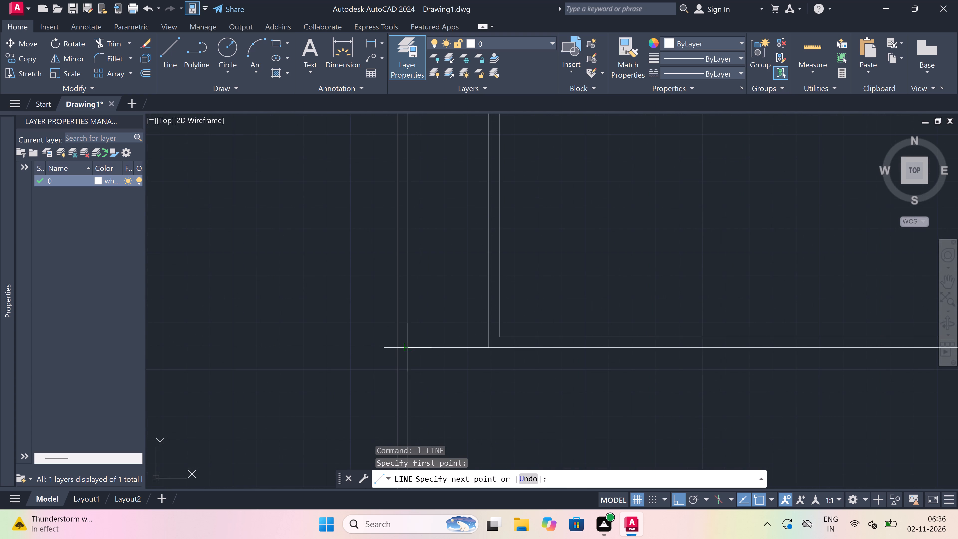
click(407, 346)
key(Escape)
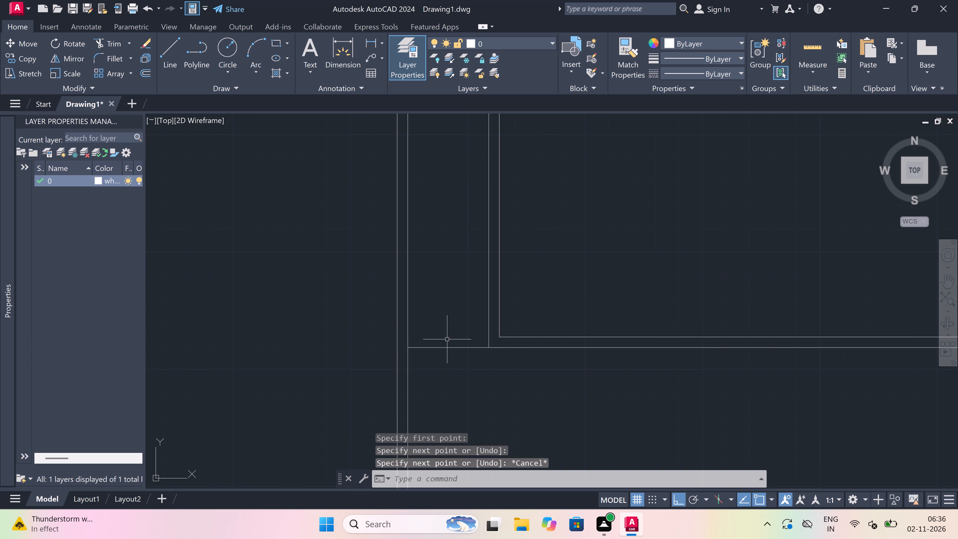
key(space)
click(501, 333)
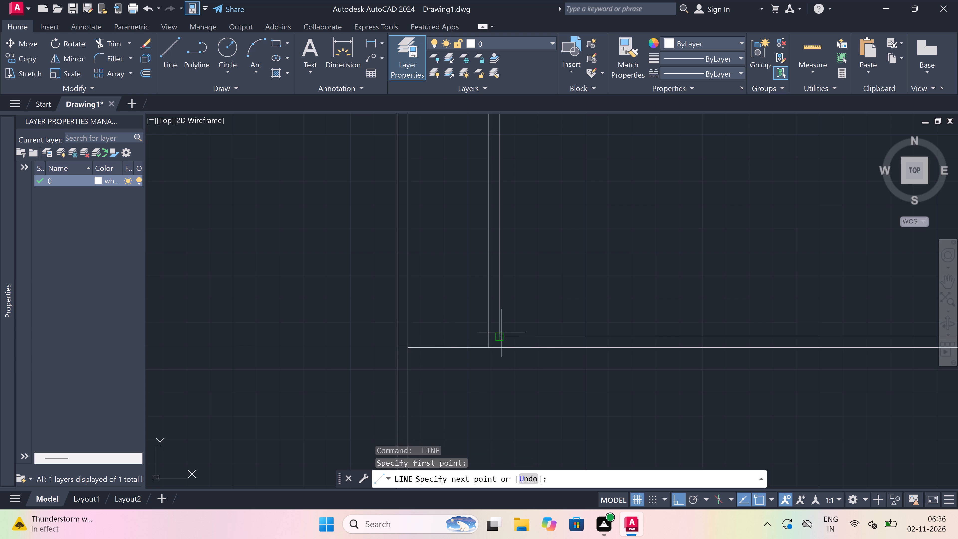
click(396, 339)
key(Escape)
Draw a line 13'6" south along the outer west wall's inner face, continuing east to the central block's west wall.
key(space)
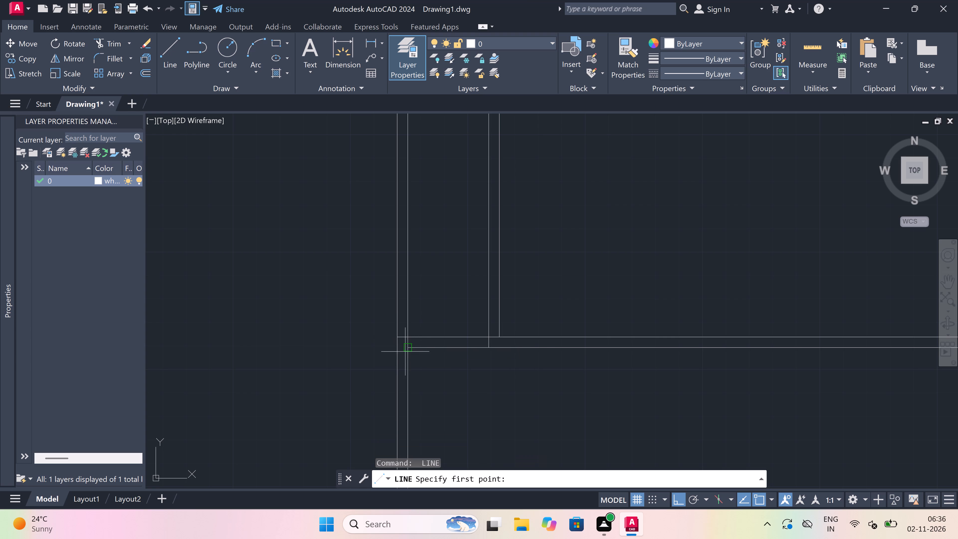
click(406, 350)
scroll(406, 349, down, 4)
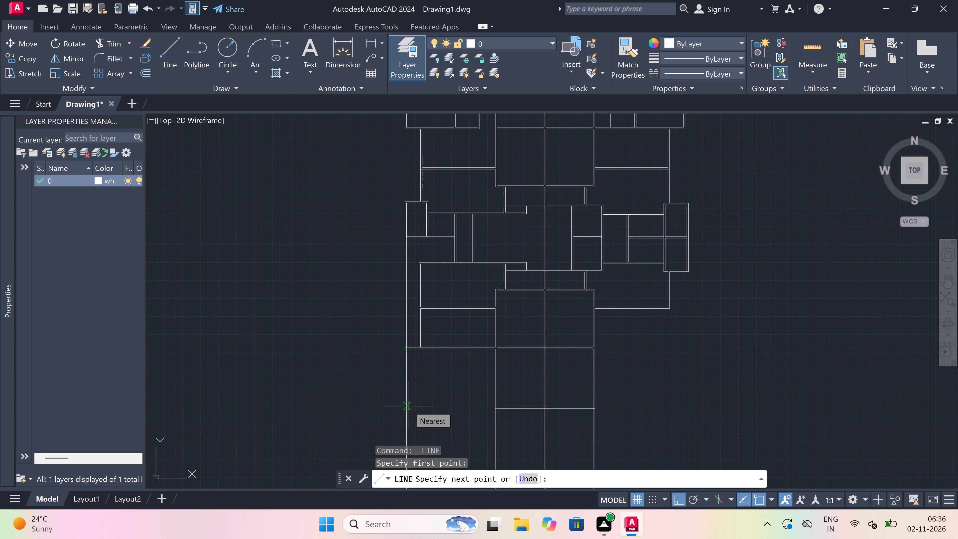
text(13'6)
text(")
key(space)
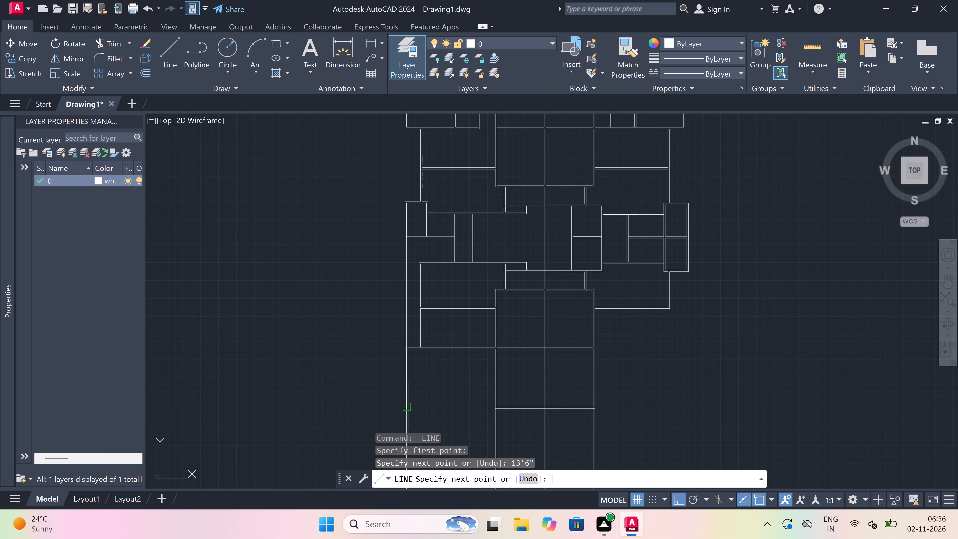
scroll(413, 361, down, 5)
scroll(420, 377, up, 3)
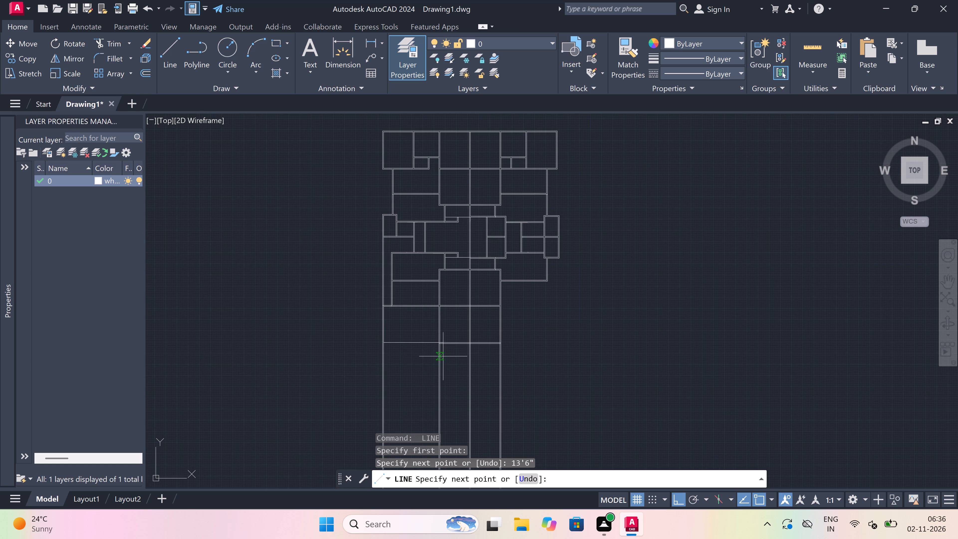
scroll(451, 346, up, 2)
scroll(422, 336, up, 3)
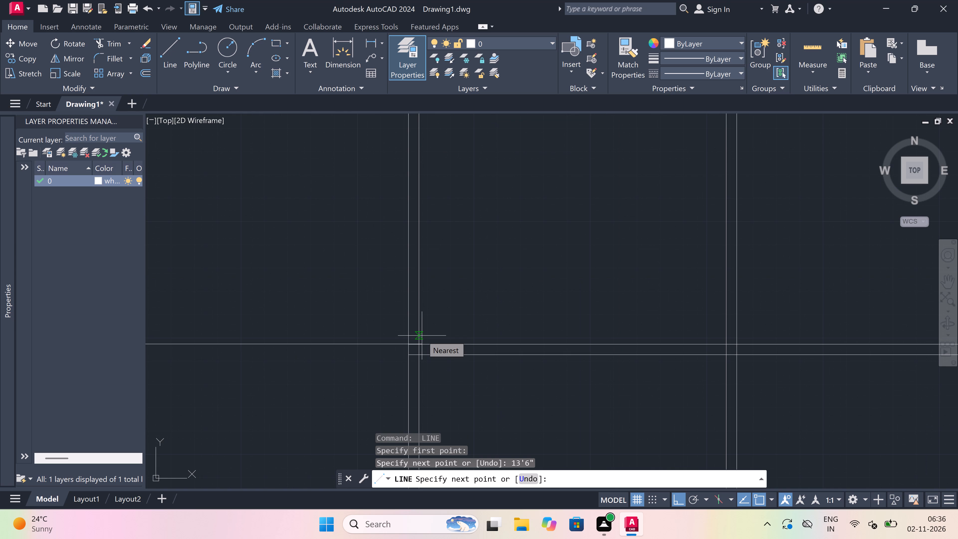
scroll(417, 344, up, 3)
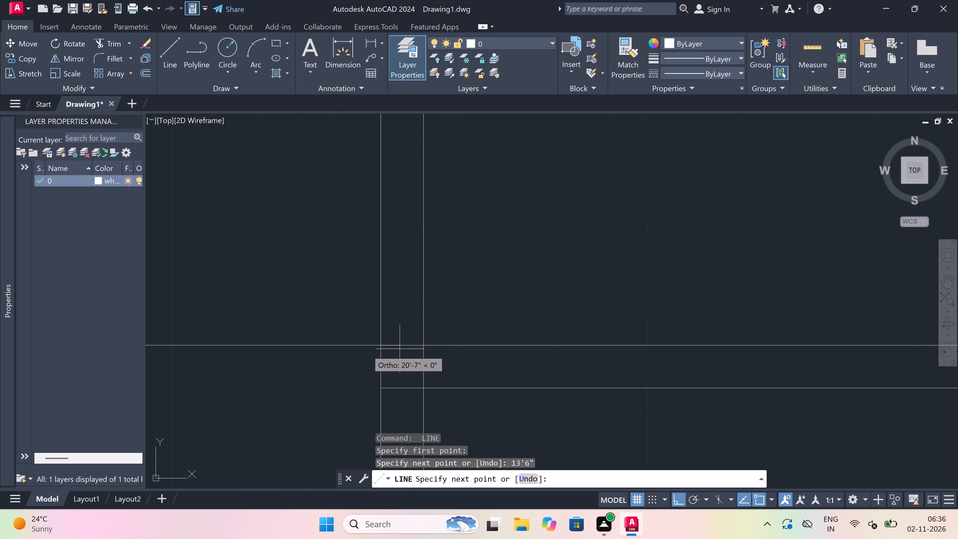
click(381, 344)
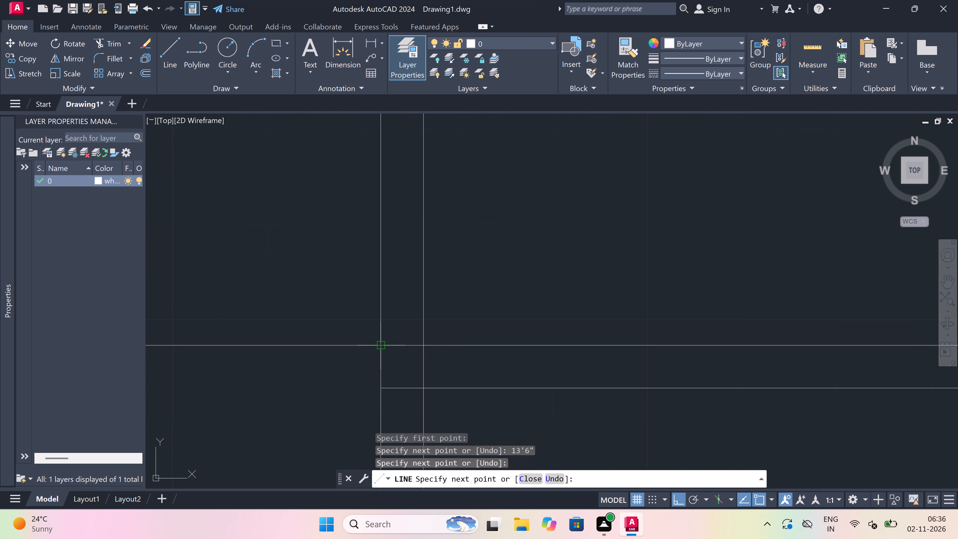
key(Escape)
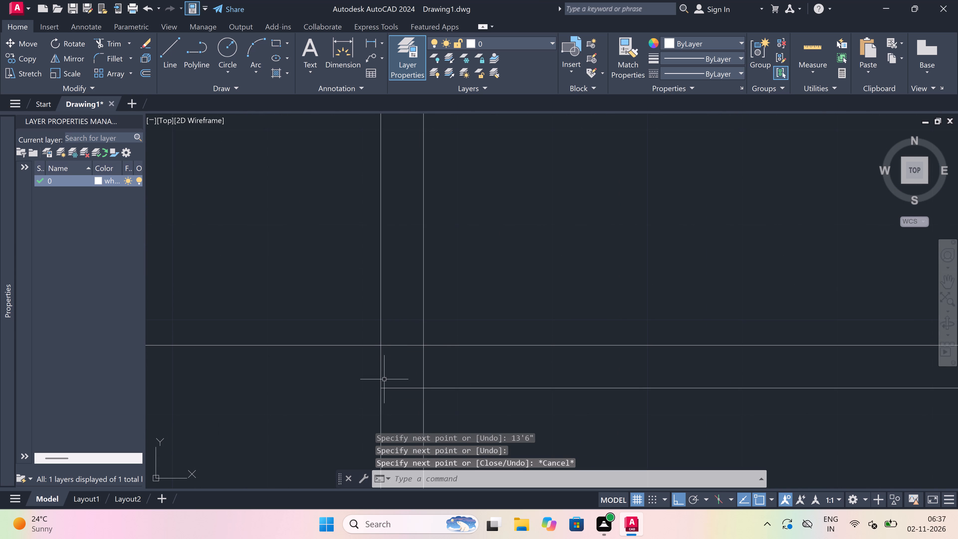
Draw the second face of that new bottom wall, from the central block's west wall back to the outer west wall's inner face.
key(space)
click(379, 387)
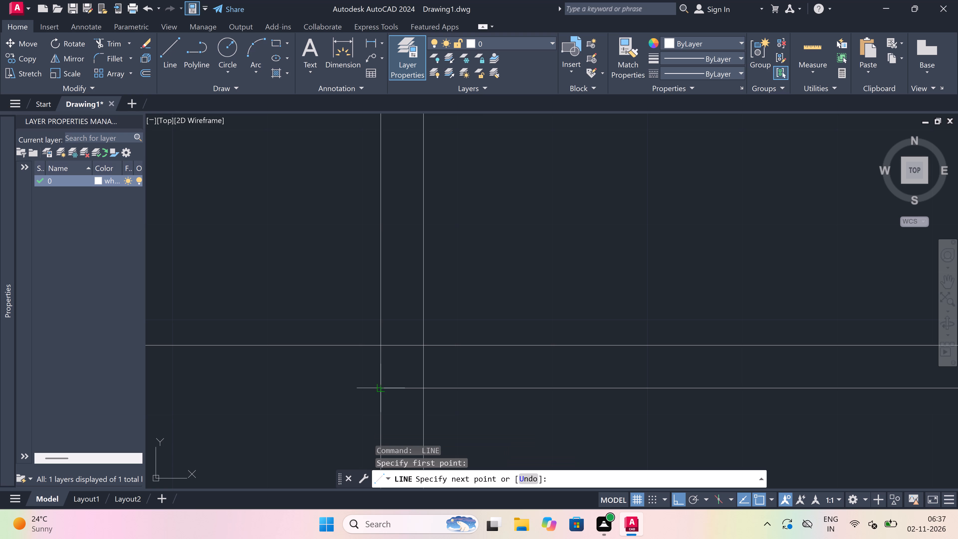
scroll(379, 387, down, 8)
scroll(315, 388, up, 3)
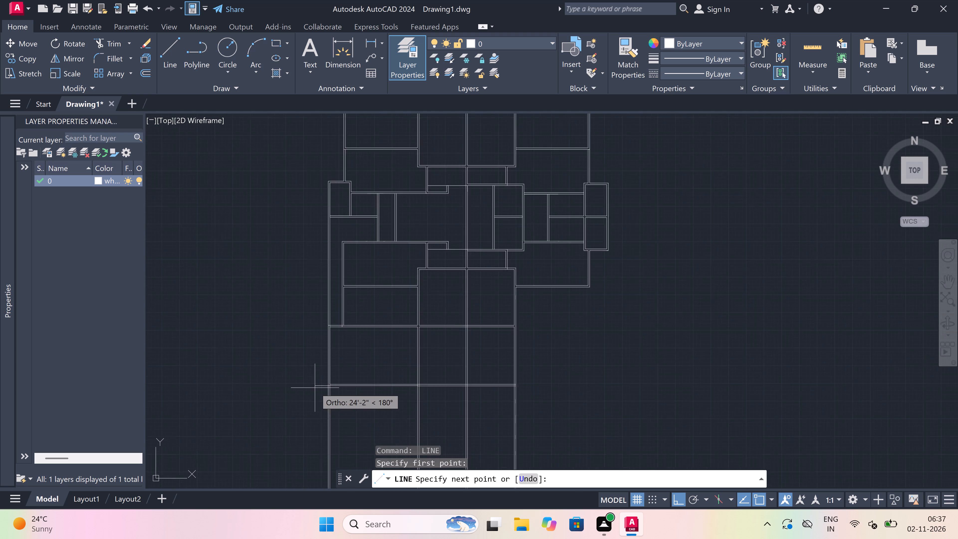
scroll(356, 379, up, 4)
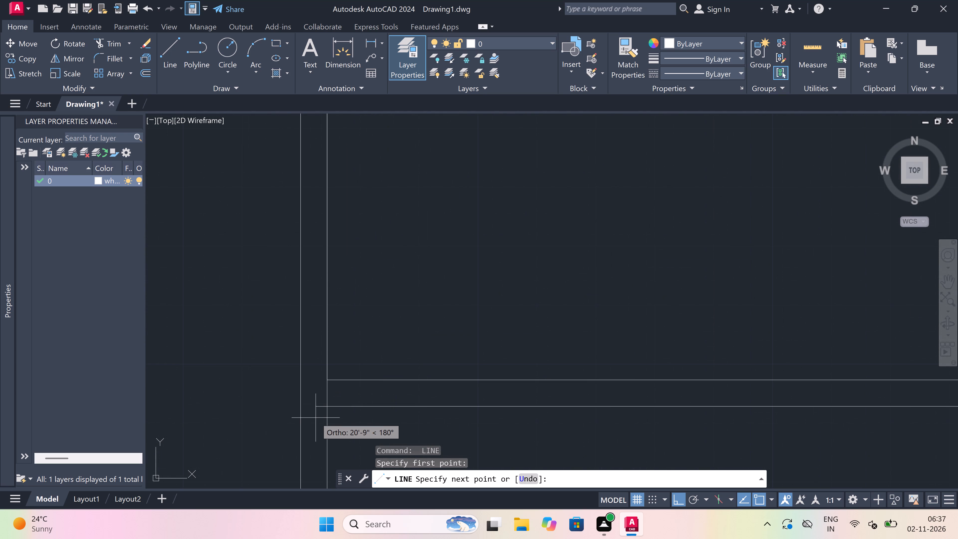
click(324, 405)
key(Escape)
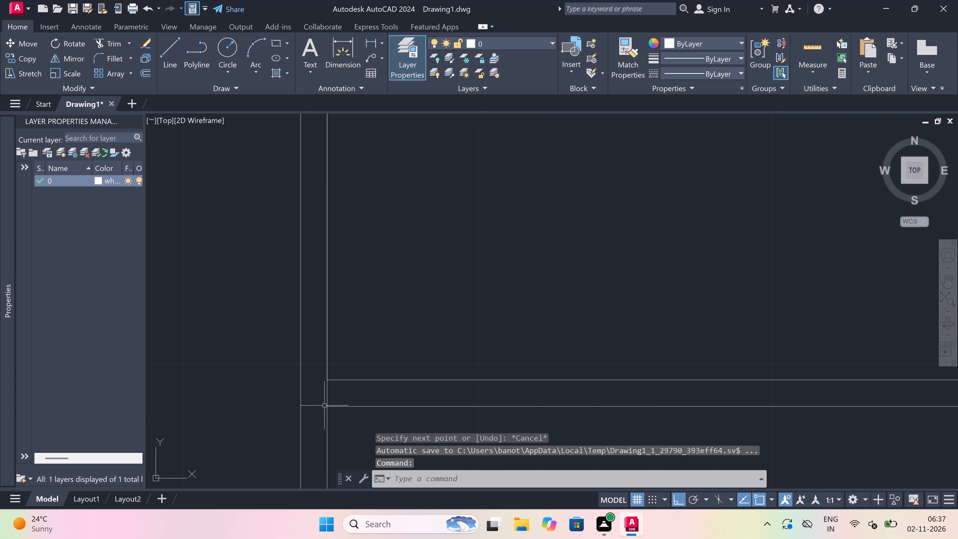
scroll(324, 405, down, 5)
key(space)
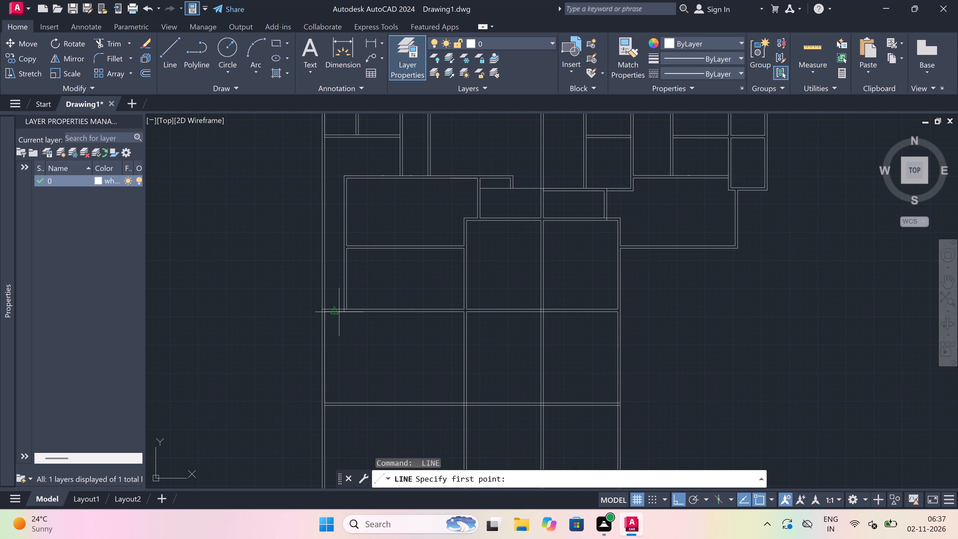
key(Escape)
Extend the lower line of the small west room's bottom wall to the outer west wall's outer face.
scroll(339, 312, down, 3)
scroll(343, 265, up, 3)
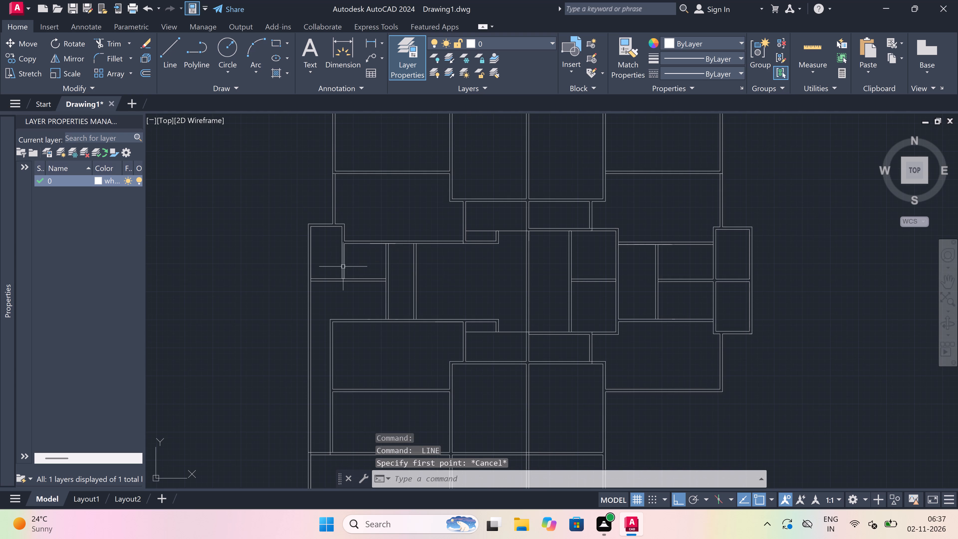
scroll(330, 282, up, 1)
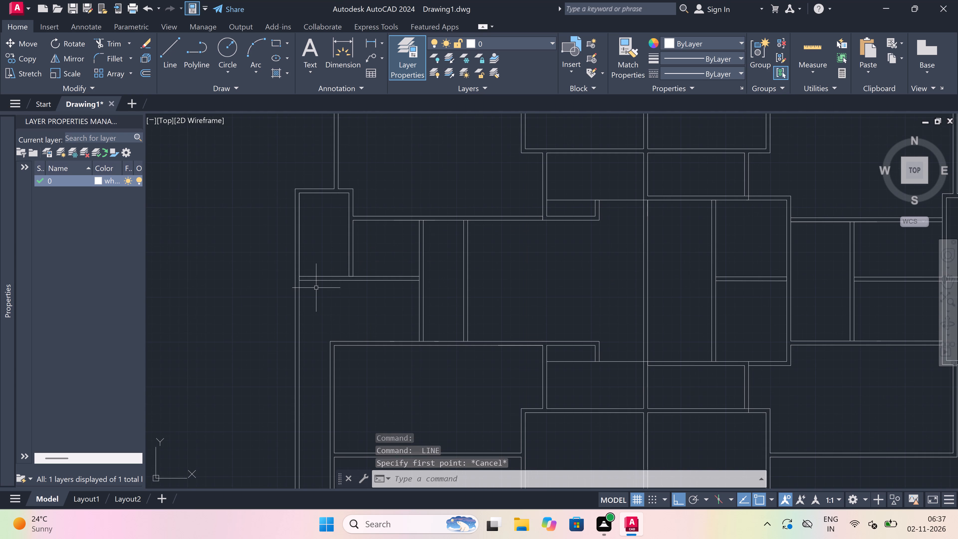
key(e)
key(x)
key(space)
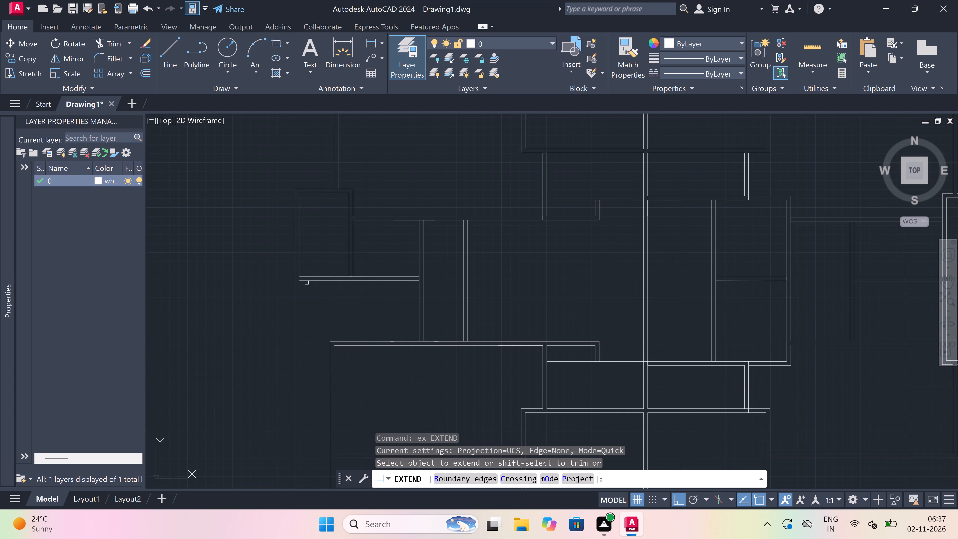
click(306, 280)
key(Escape)
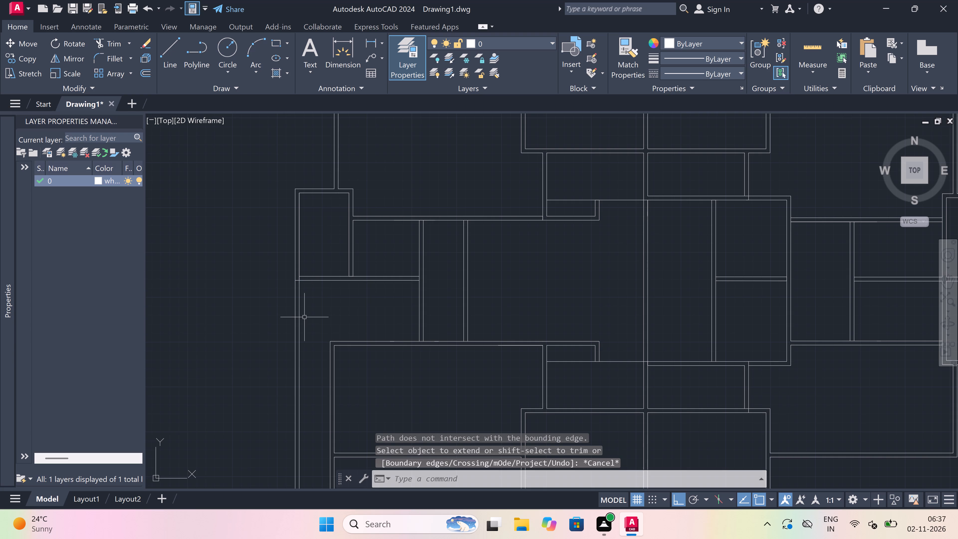
Trim both lines of the outer west wall between the small west room and the extended lower horizontal wall.
key(t)
key(r)
key(space)
scroll(301, 326, down, 2)
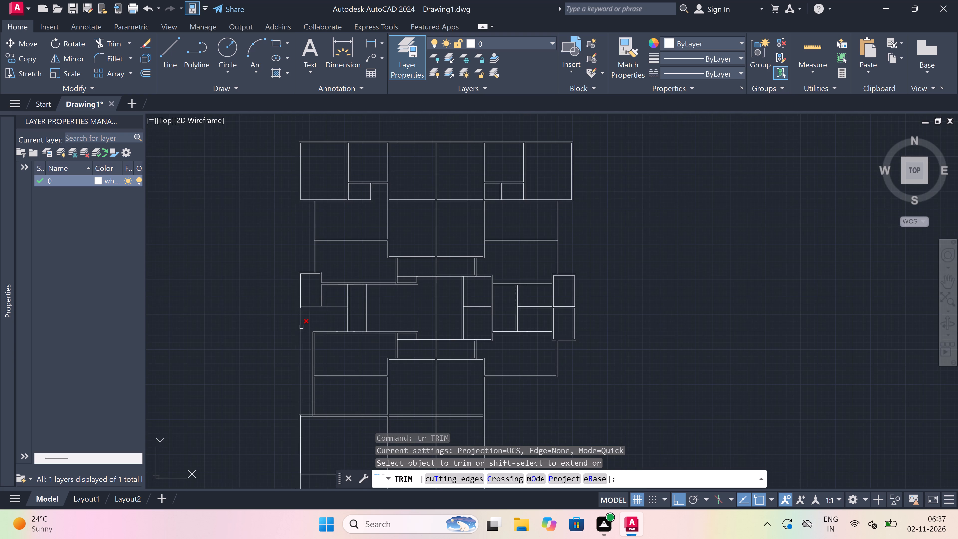
scroll(301, 342, up, 1)
click(301, 342)
click(285, 373)
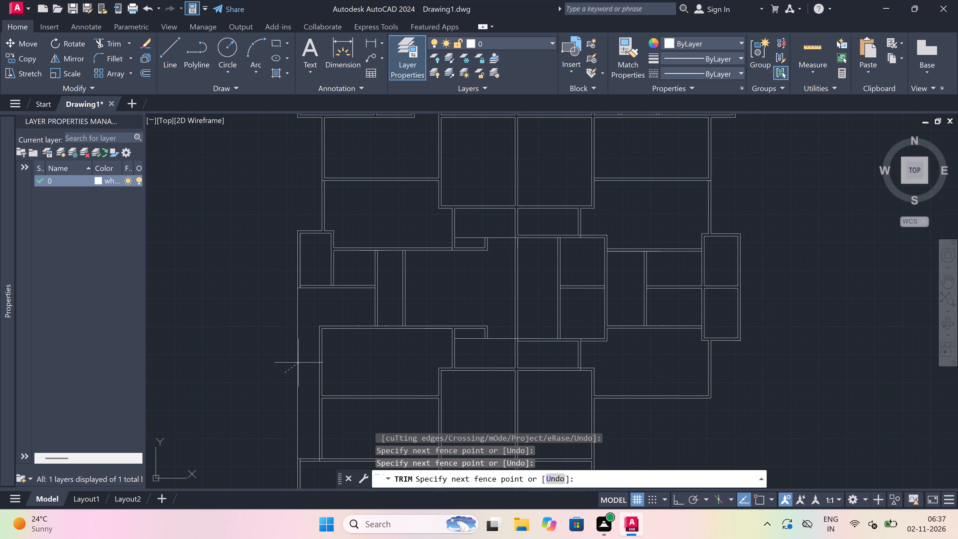
click(299, 360)
Trim the inner-face line end at the small west room's southwest corner, and its bottom wall's upper line within the partition junction.
scroll(295, 265, up, 2)
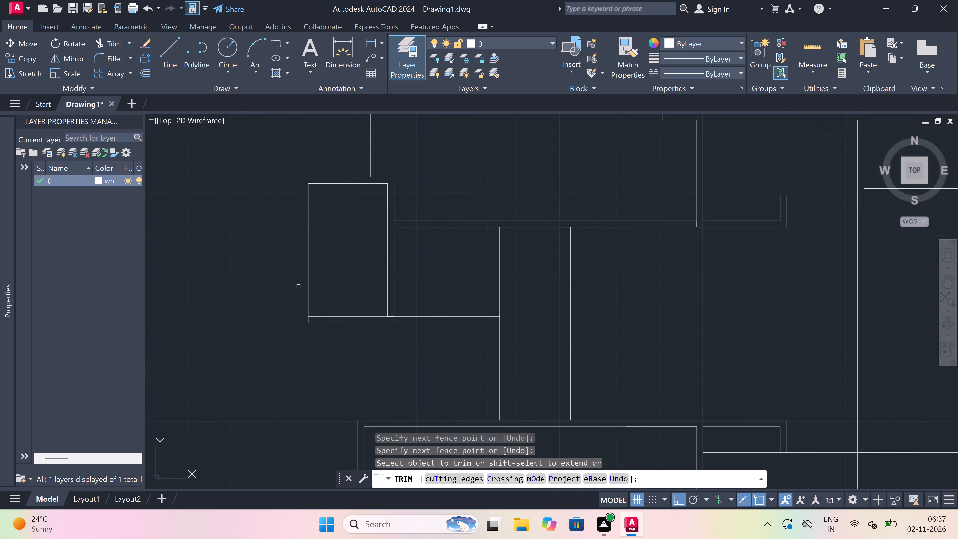
scroll(303, 329, up, 3)
click(319, 299)
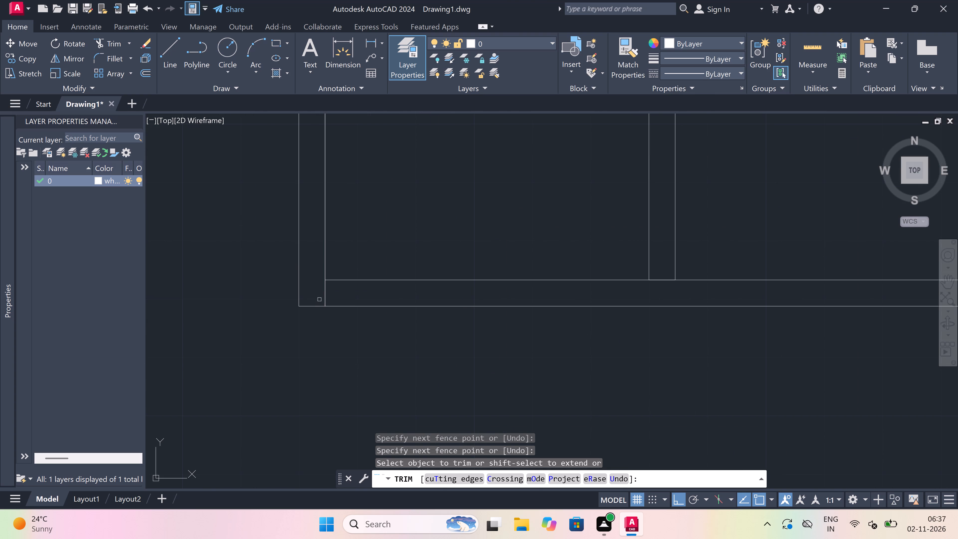
click(329, 294)
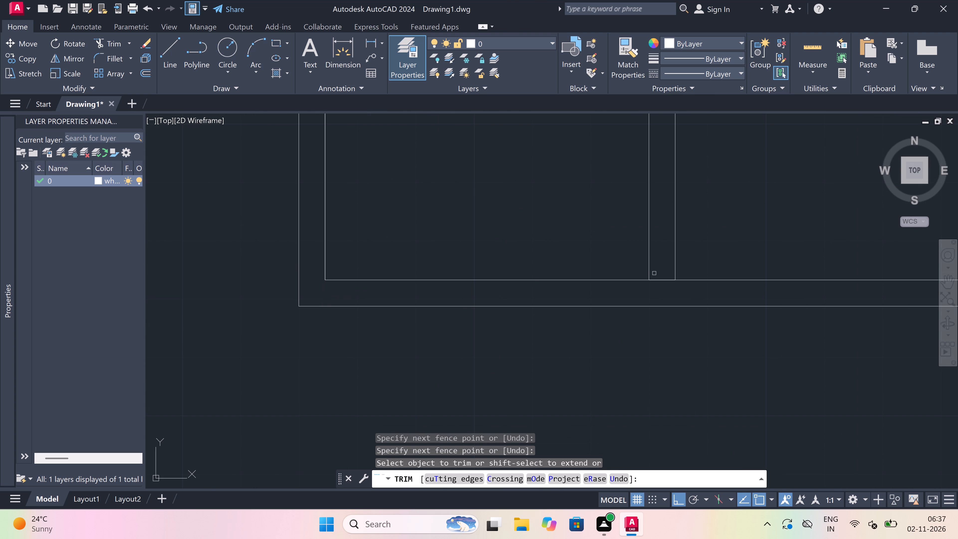
scroll(660, 270, up, 1)
click(660, 270)
click(657, 301)
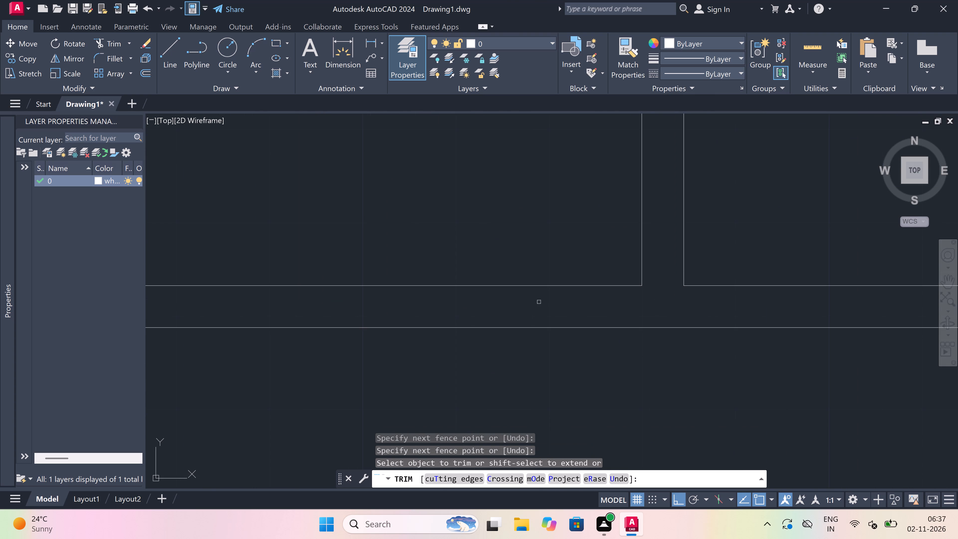
Trim the line stubs inside the lower-west room's top wall at its northwest corner, and open the T-junction with the outer west wall above.
scroll(497, 294, down, 8)
scroll(487, 359, up, 1)
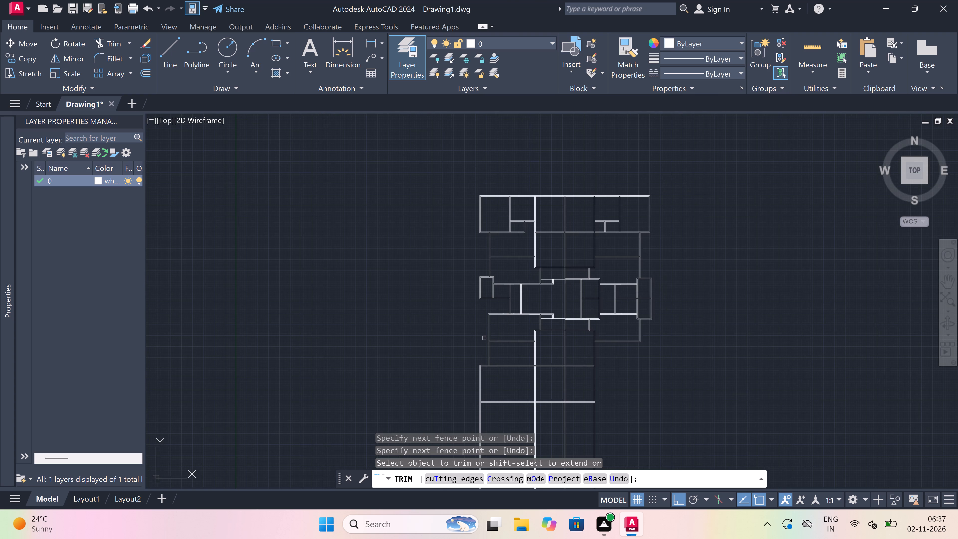
scroll(487, 358, up, 3)
scroll(448, 426, up, 2)
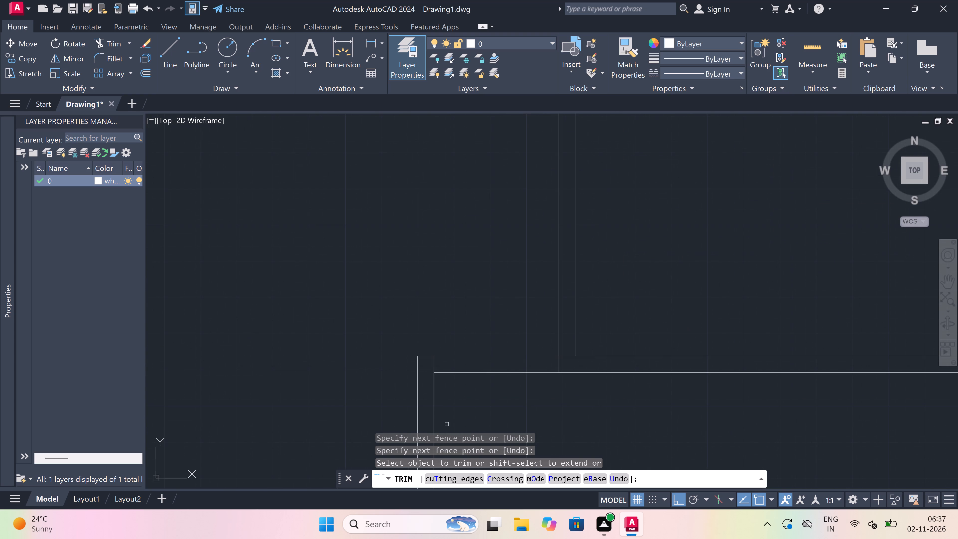
scroll(430, 365, up, 1)
click(428, 365)
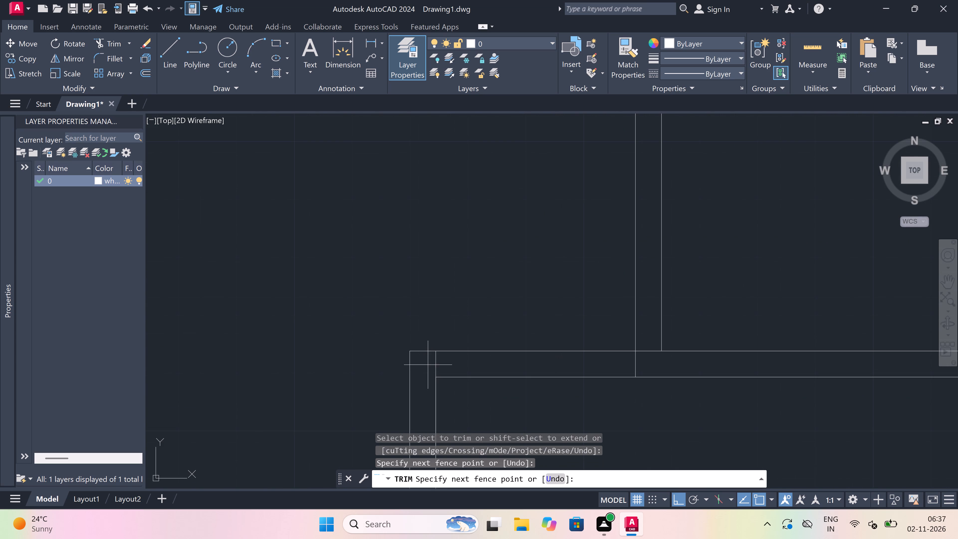
click(679, 365)
click(641, 362)
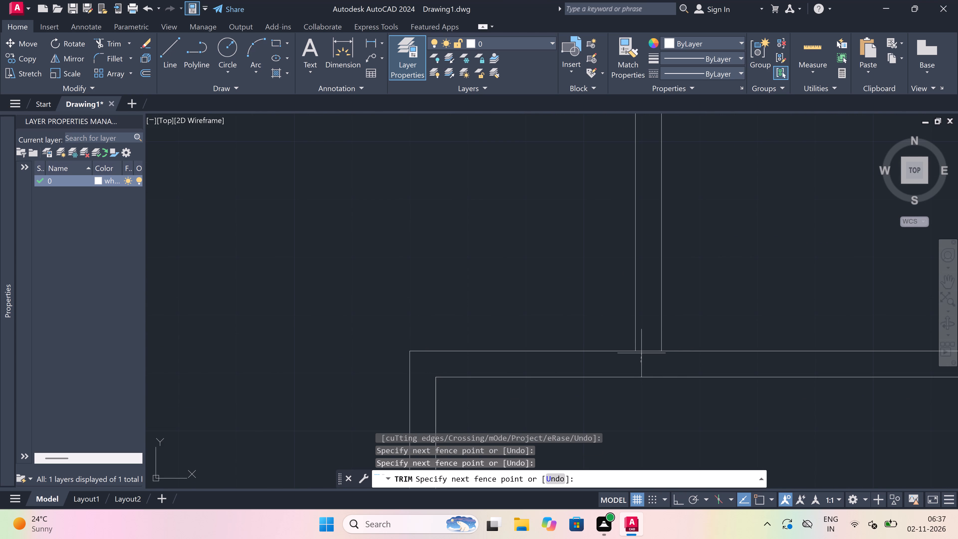
click(642, 339)
scroll(433, 322, down, 5)
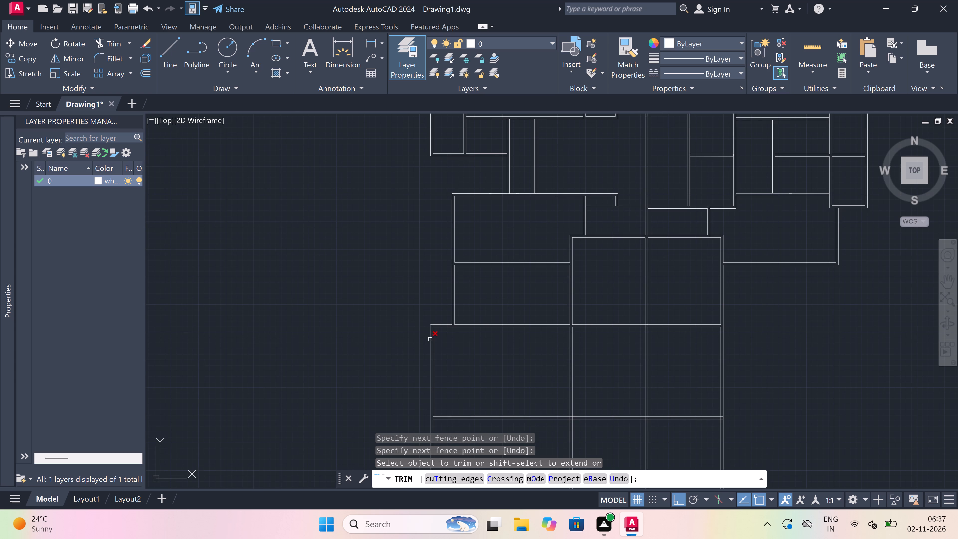
key(Escape)
Trim the outer west wall's inner face between the two lines of the lower-west room's bottom wall.
scroll(429, 352, down, 2)
scroll(442, 368, up, 4)
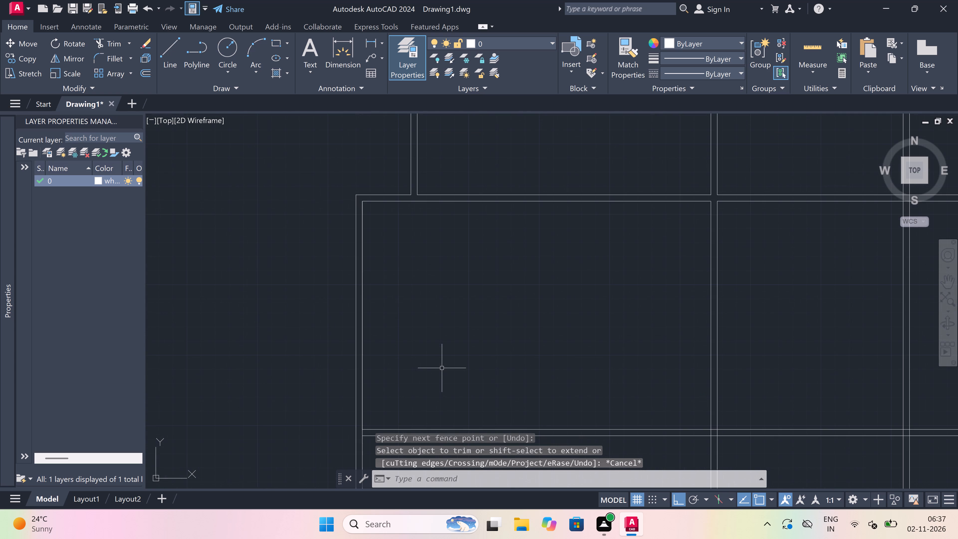
key(space)
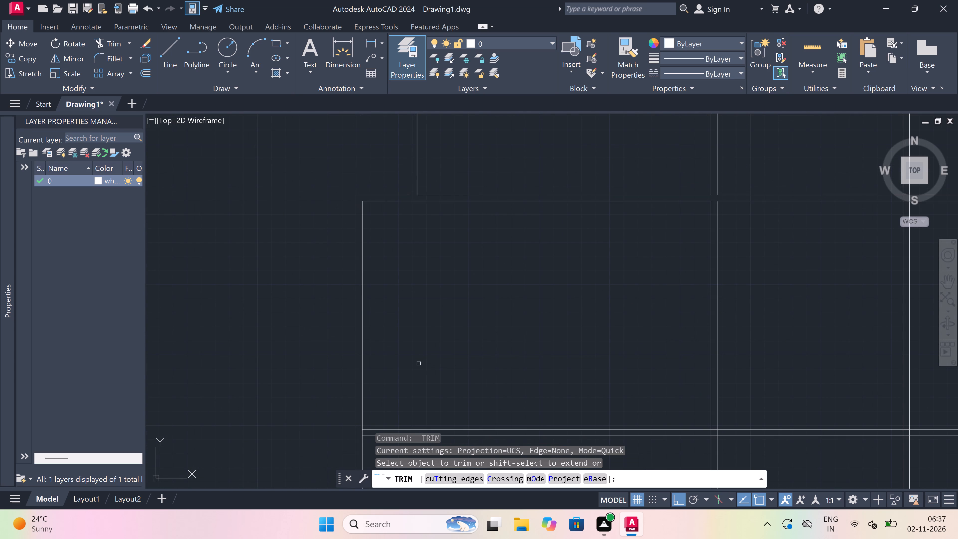
scroll(411, 359, down, 3)
scroll(406, 381, up, 3)
scroll(365, 364, up, 1)
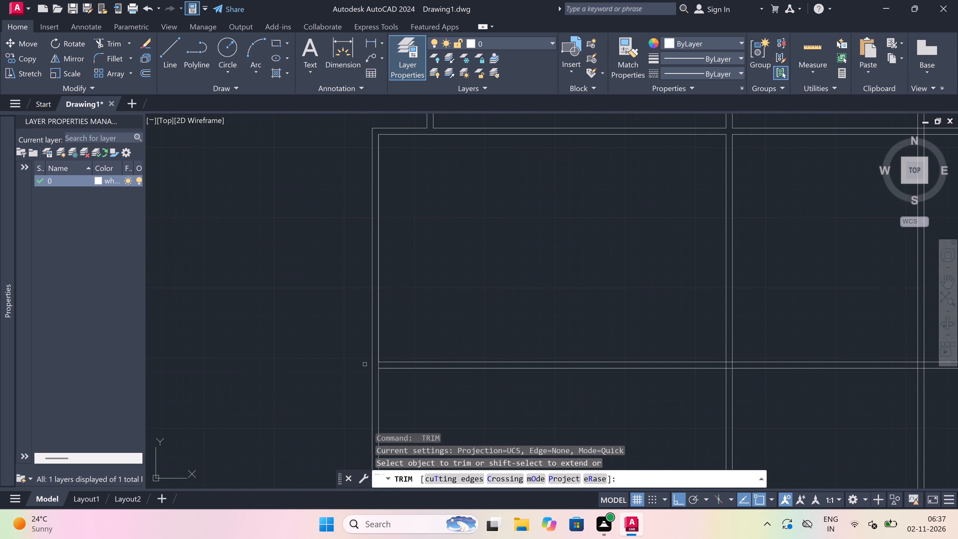
scroll(385, 363, up, 2)
click(385, 363)
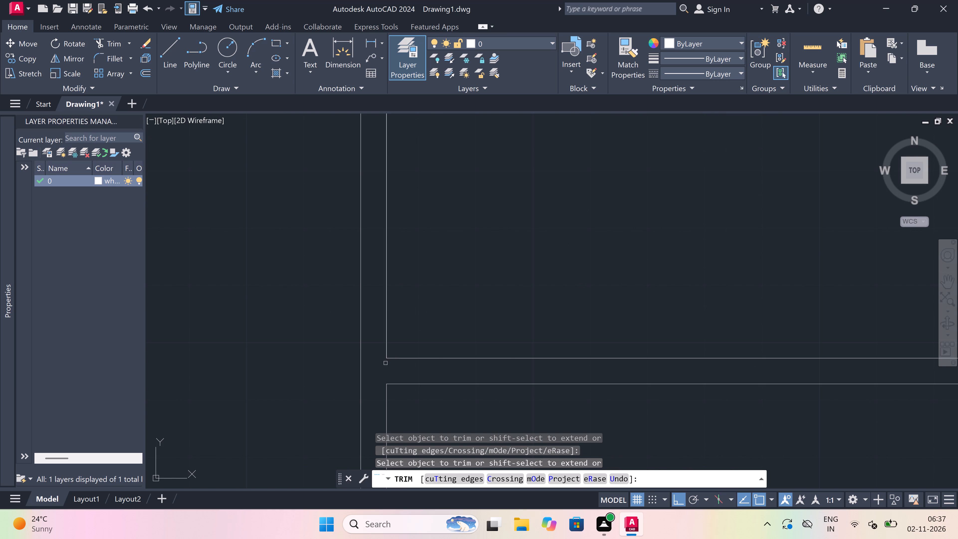
key(Escape)
Offset the lower-west room's west wall inner face 11' eastward, into the room.
scroll(290, 344, down, 5)
scroll(335, 267, up, 1)
key(o)
key(space)
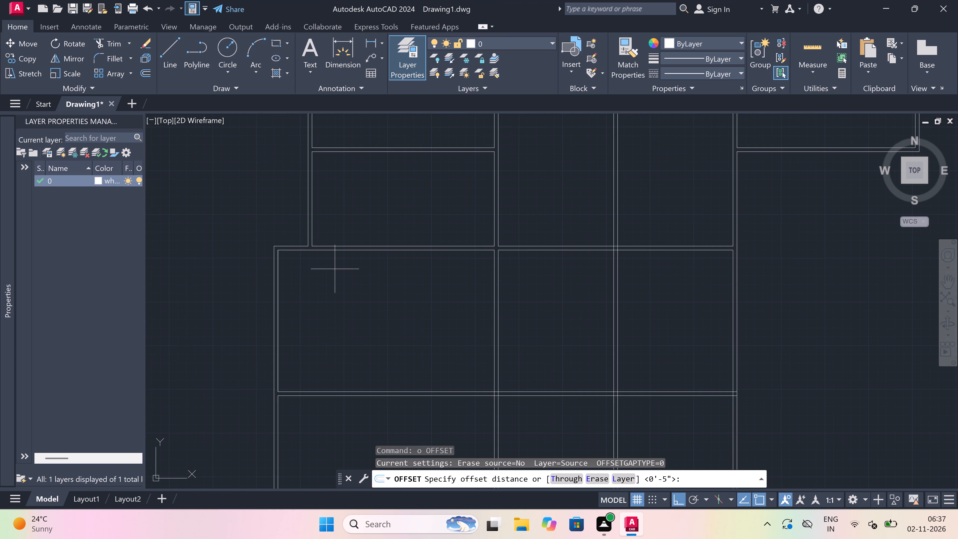
click(282, 295)
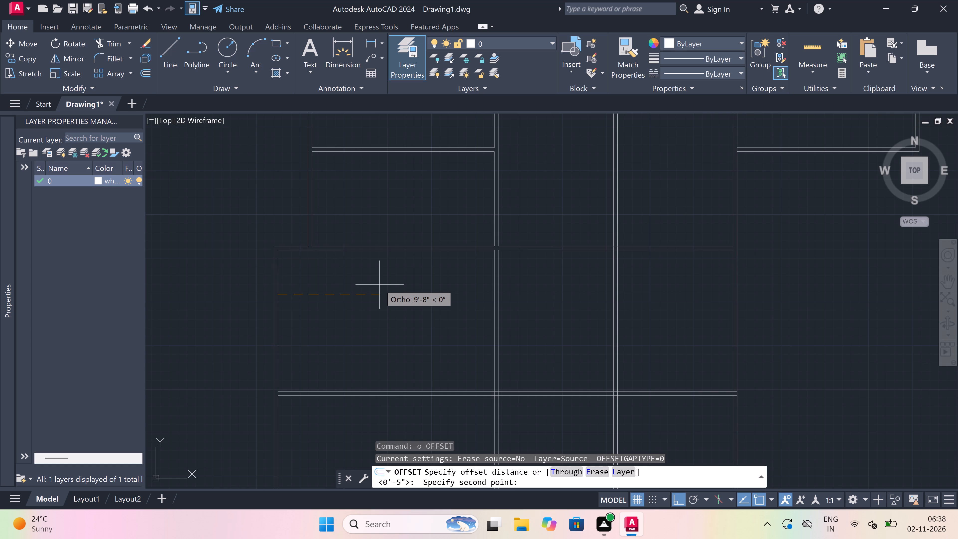
text(11)
text(')
key(space)
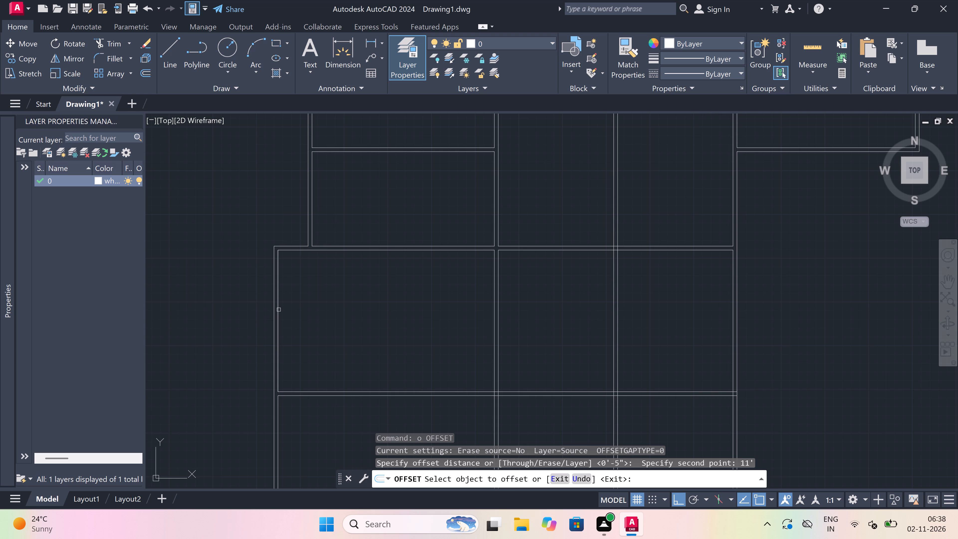
drag(279, 308, 376, 310)
click(624, 311)
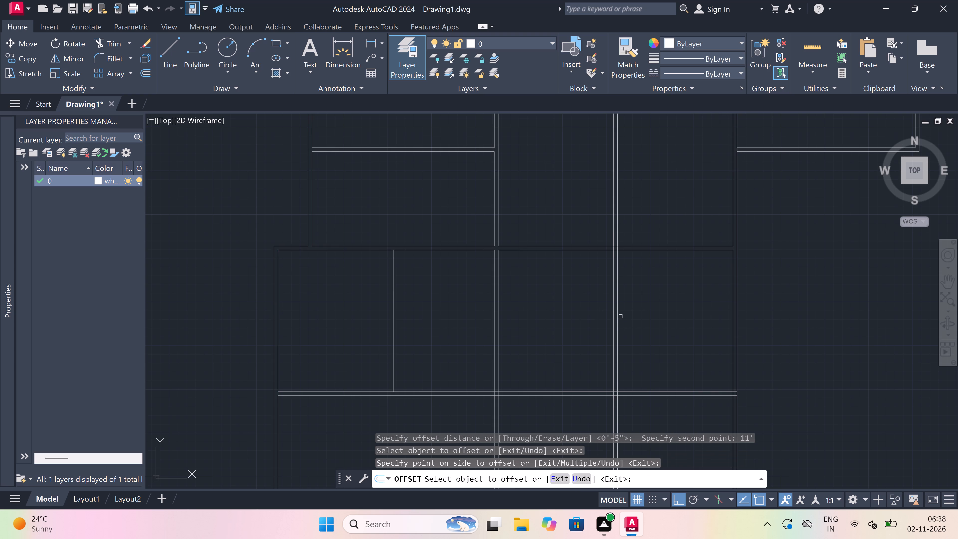
key(Escape)
Offset the new partition line 4.5" eastward for its second face.
key(space)
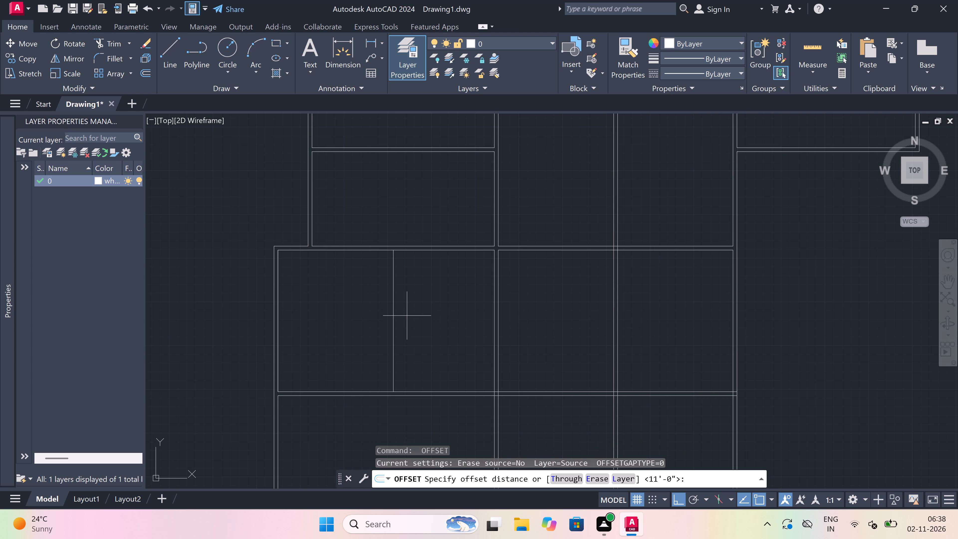
click(392, 305)
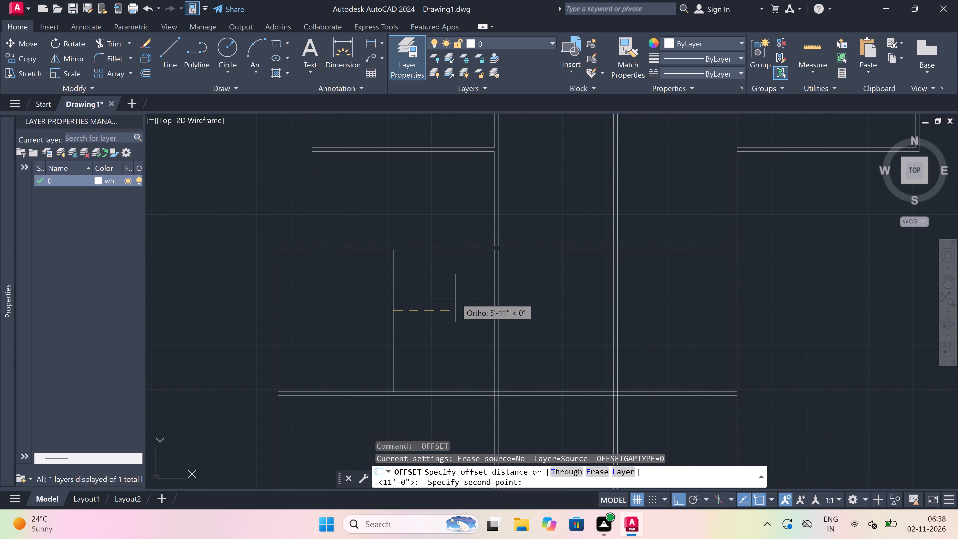
key(4)
text(.5)
text(")
key(space)
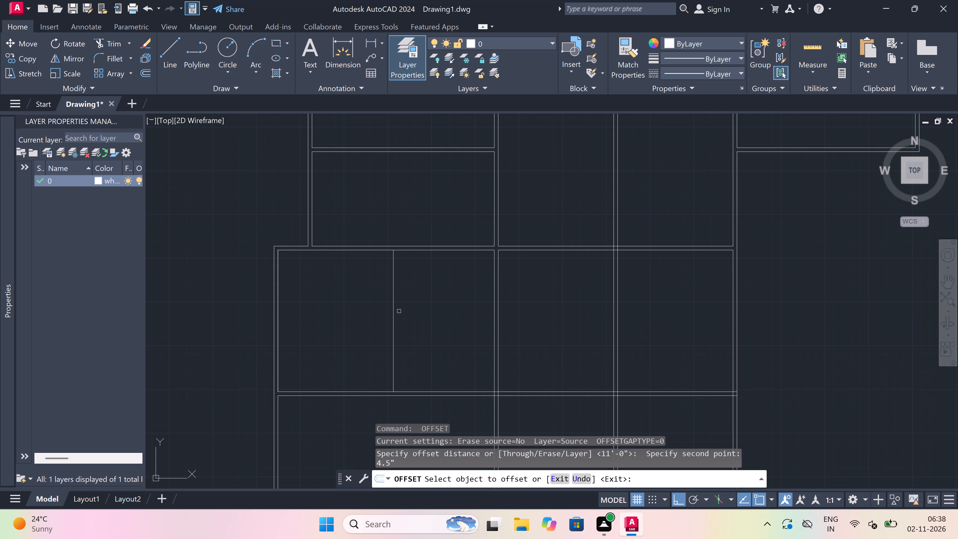
drag(394, 309, 404, 306)
click(463, 282)
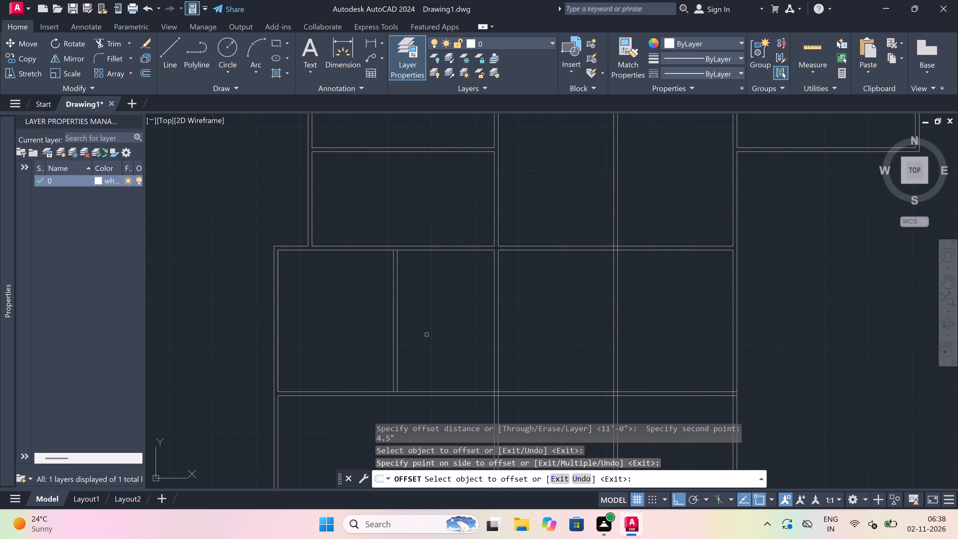
key(Escape)
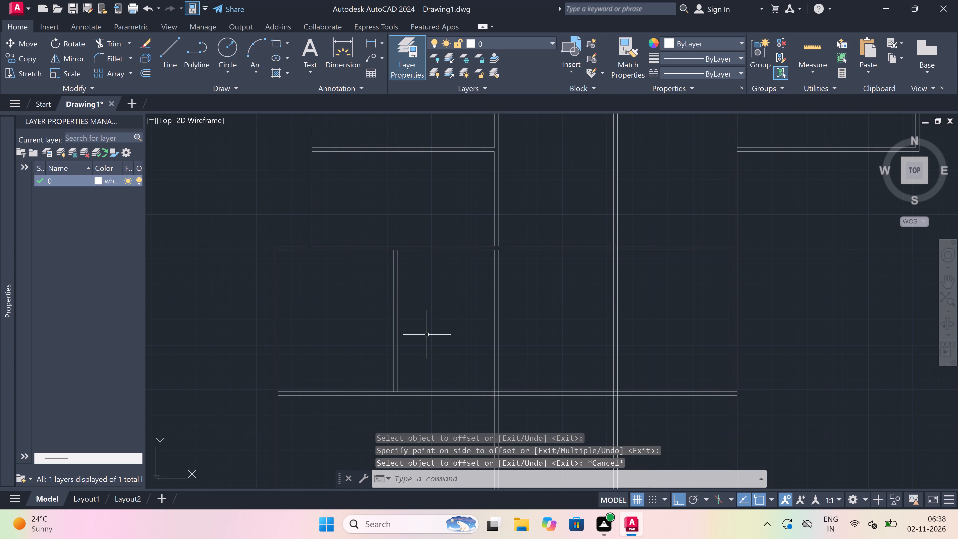
key(space)
key(Escape)
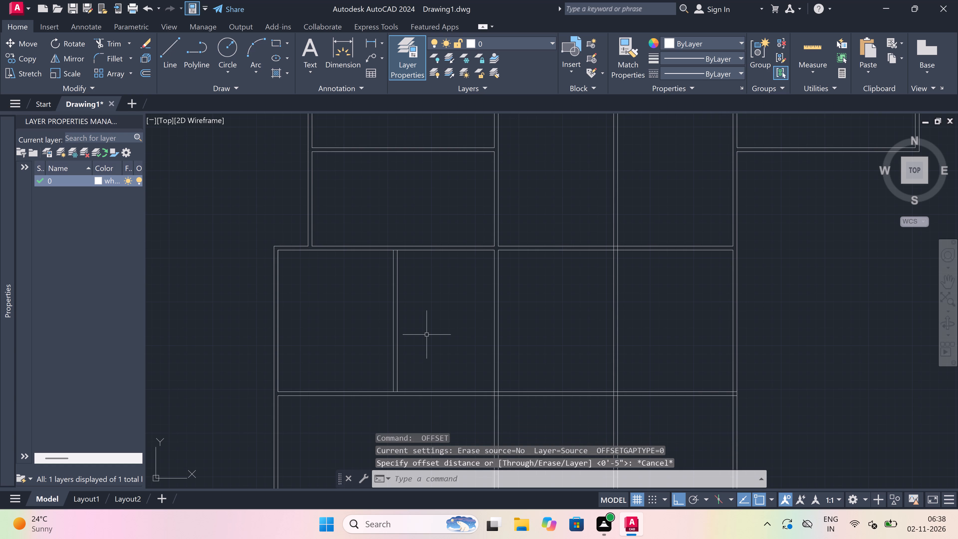
Trim the bottom wall's upper line between the new partition's two faces.
text(tr)
key(space)
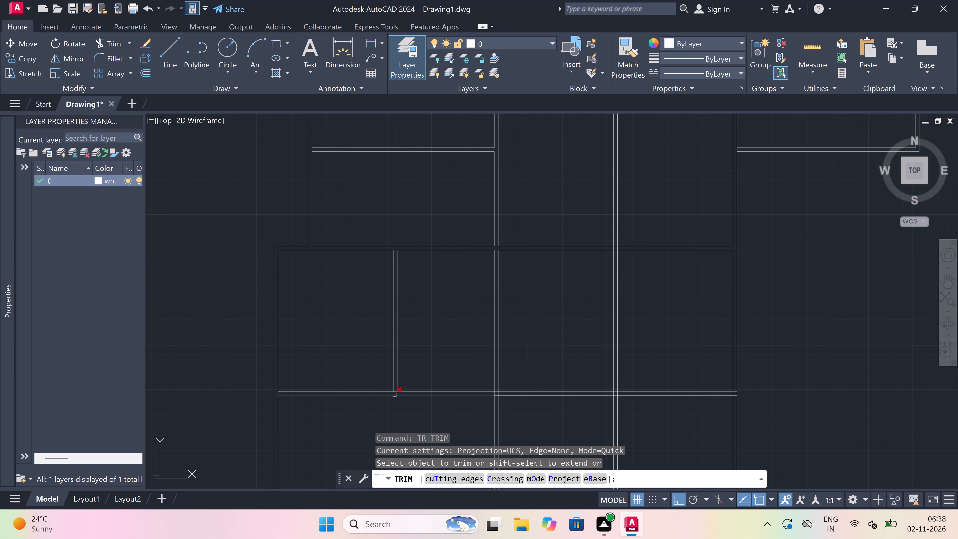
scroll(395, 395, down, 2)
scroll(398, 402, up, 1)
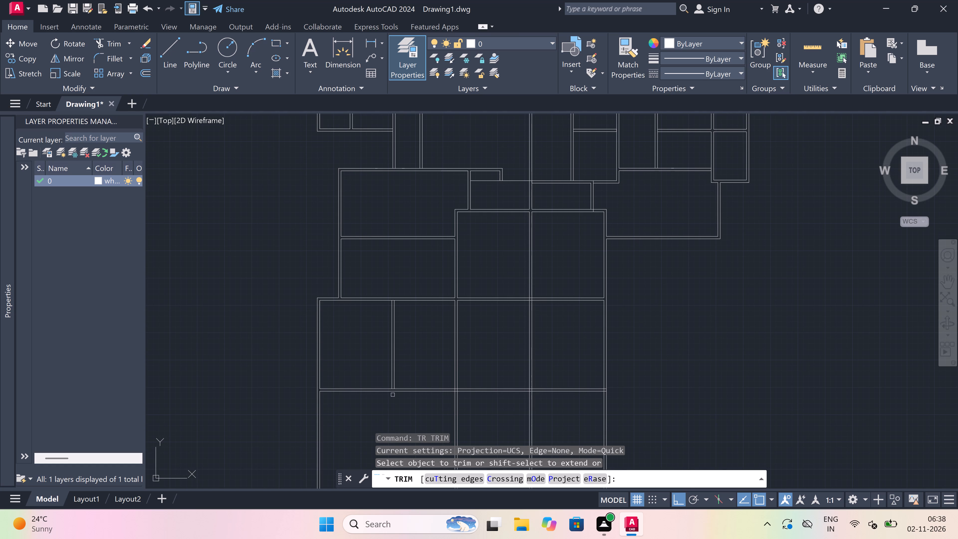
scroll(399, 387, up, 4)
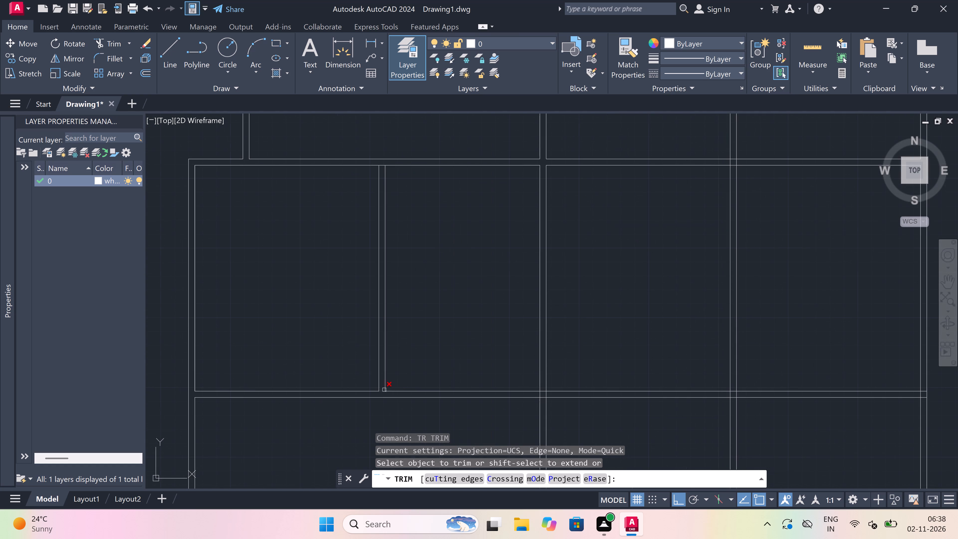
scroll(384, 389, up, 1)
click(369, 397)
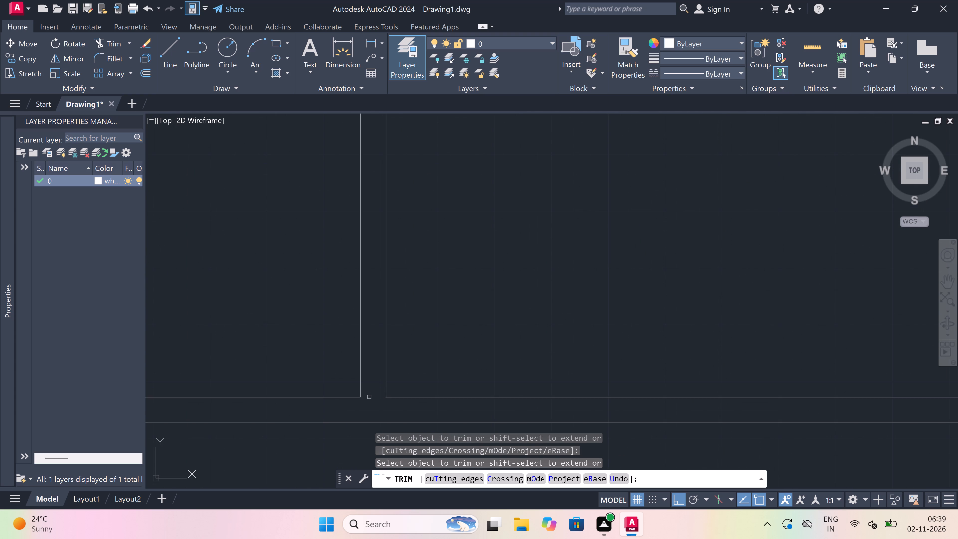
Trim the central block's west wall lines within the bottom wall, and the bottom wall's upper line between that wall's faces.
scroll(369, 397, down, 5)
scroll(439, 396, down, 1)
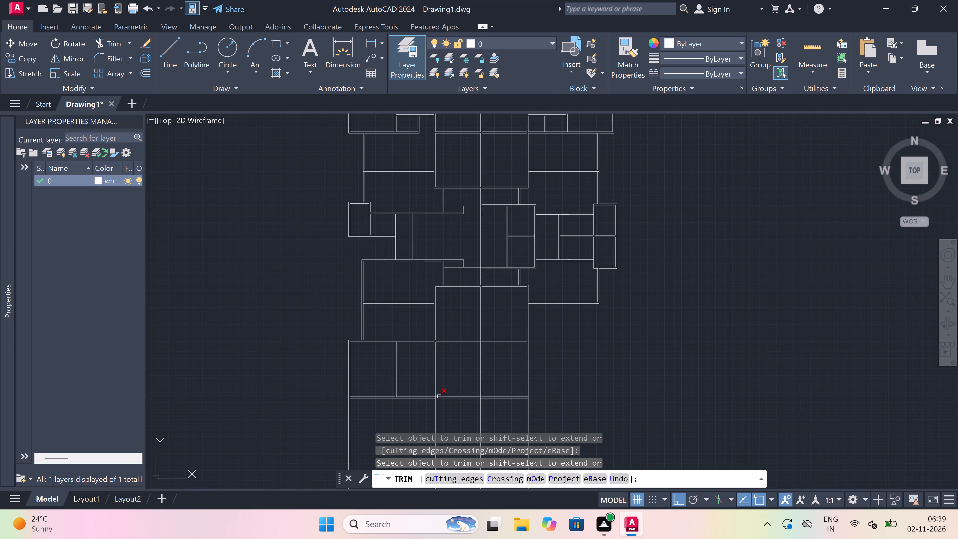
scroll(439, 402, up, 3)
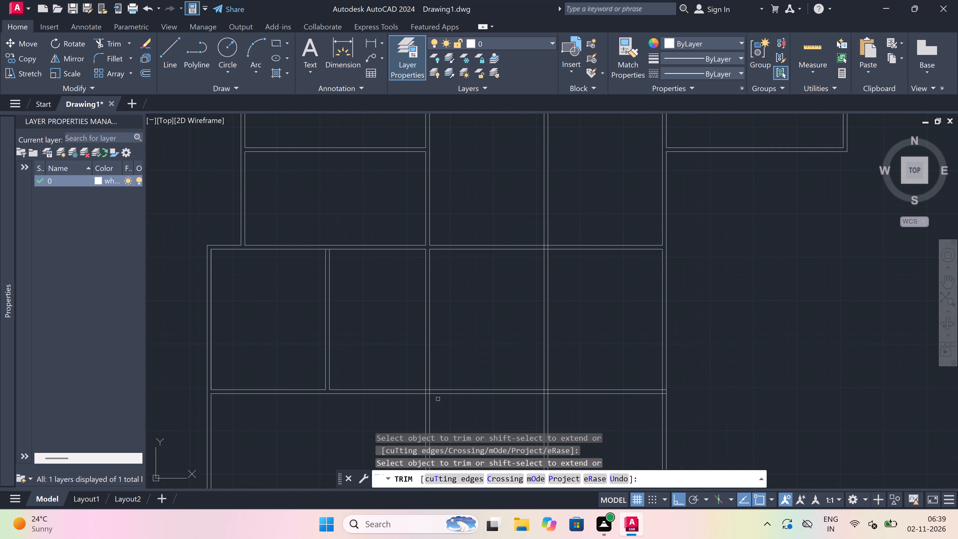
scroll(438, 399, up, 3)
click(416, 372)
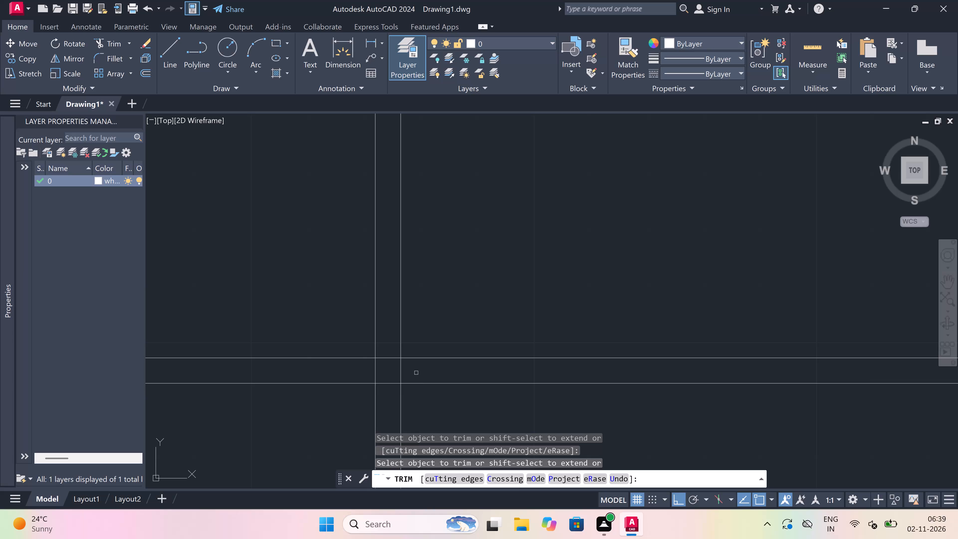
click(319, 371)
click(388, 371)
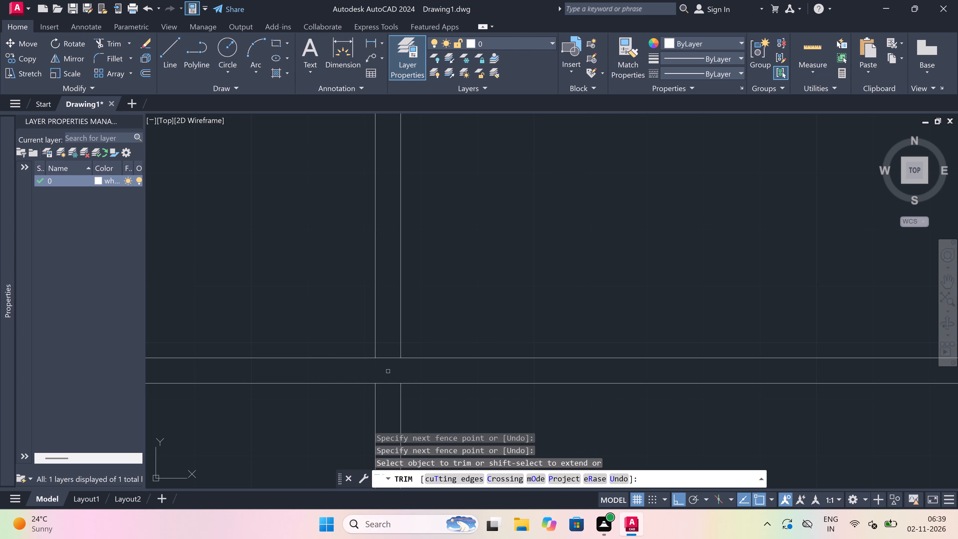
click(392, 343)
Trim away both lines of the central block's west wall below the lower-west room's bottom wall.
scroll(392, 343, down, 6)
scroll(391, 349, up, 2)
click(383, 355)
click(428, 357)
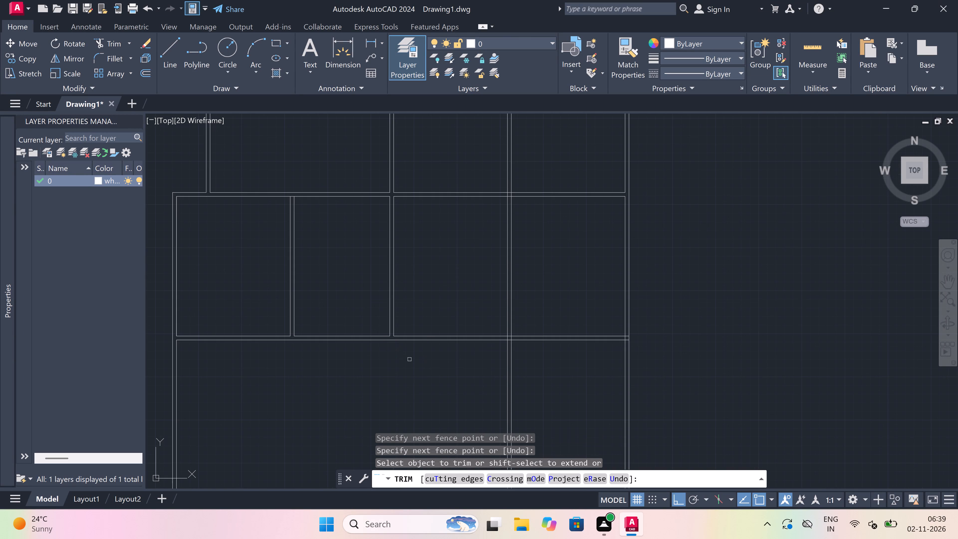
Trim the lower-west room's top wall lower line between the new partition's two faces.
scroll(370, 349, down, 2)
scroll(367, 314, up, 3)
scroll(289, 233, up, 1)
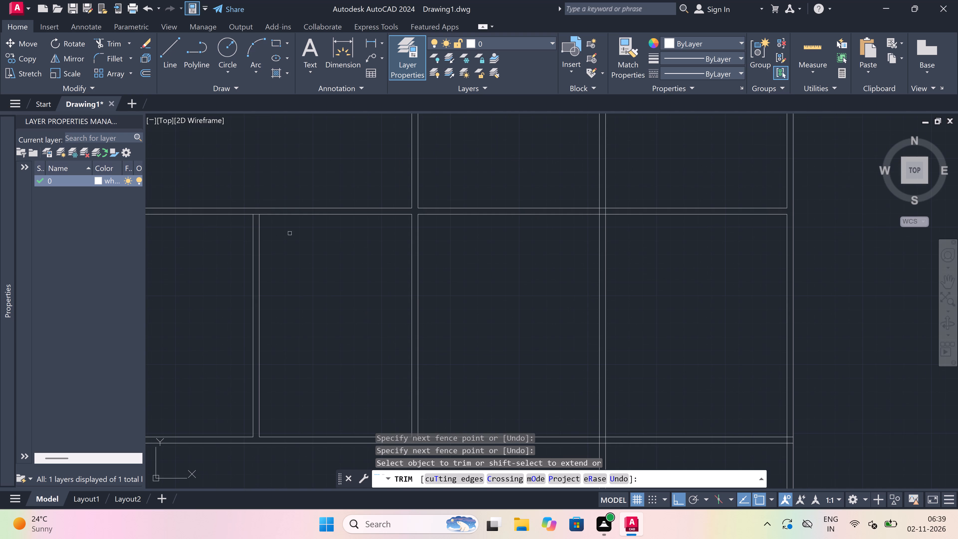
scroll(289, 233, up, 2)
scroll(288, 233, down, 4)
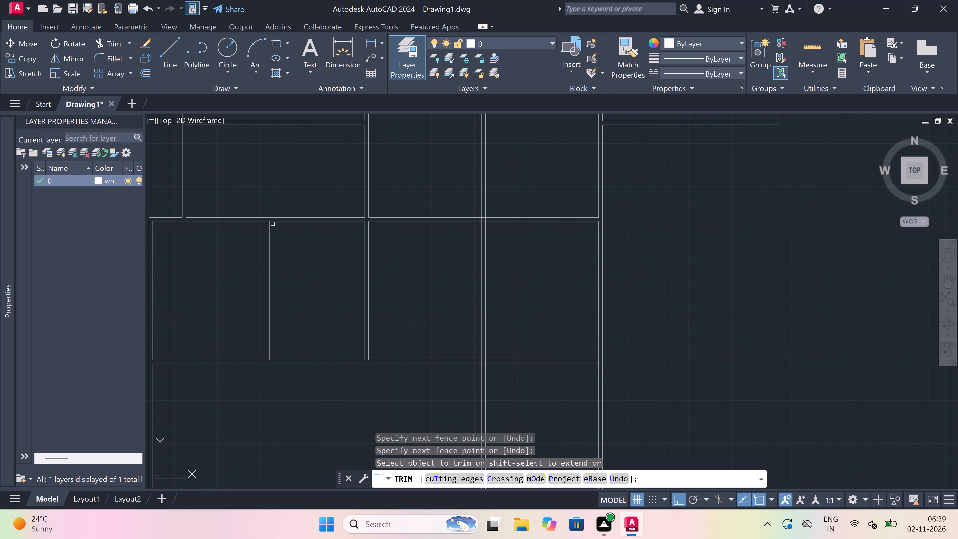
scroll(273, 223, up, 4)
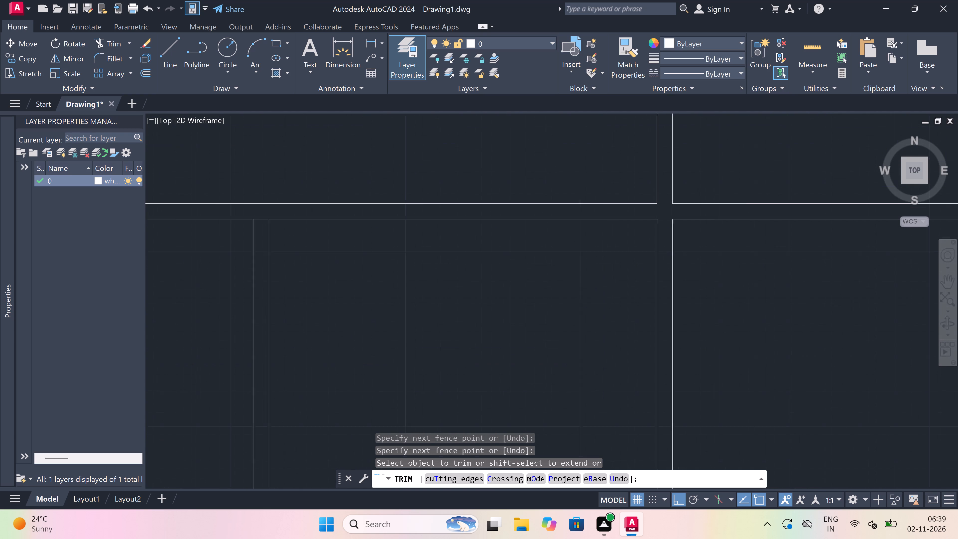
click(257, 221)
scroll(310, 221, down, 5)
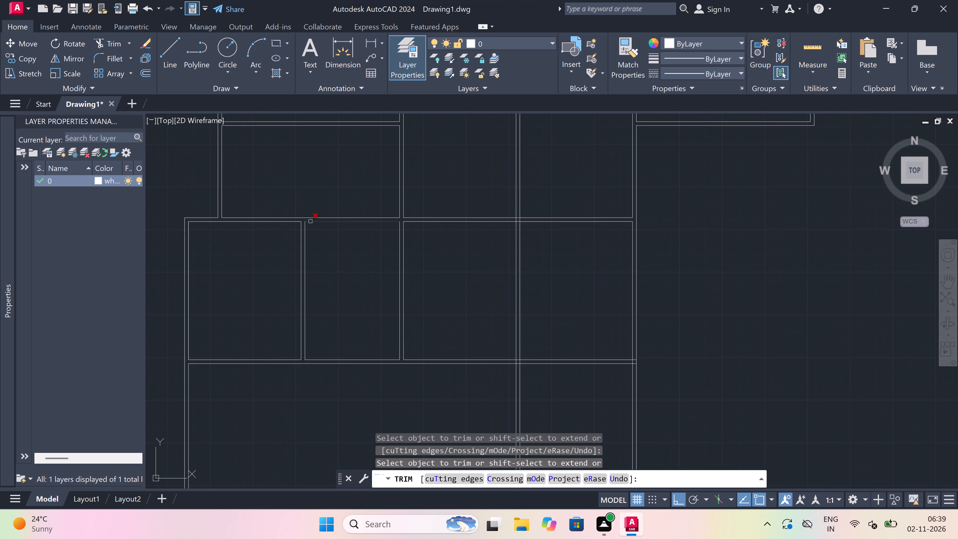
Trim away both lines of the central block's middle wall below the bottom wall.
scroll(310, 221, down, 1)
scroll(327, 244, up, 1)
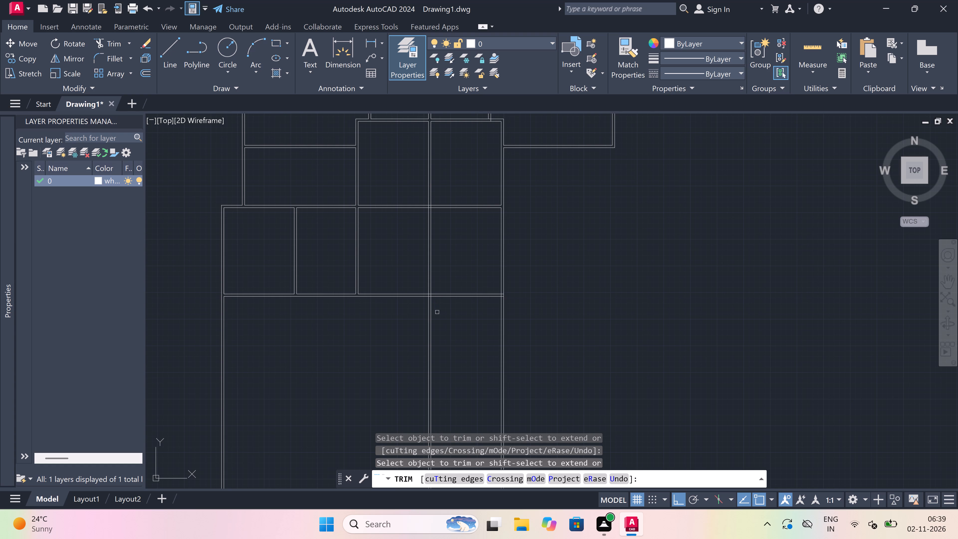
click(445, 313)
click(393, 314)
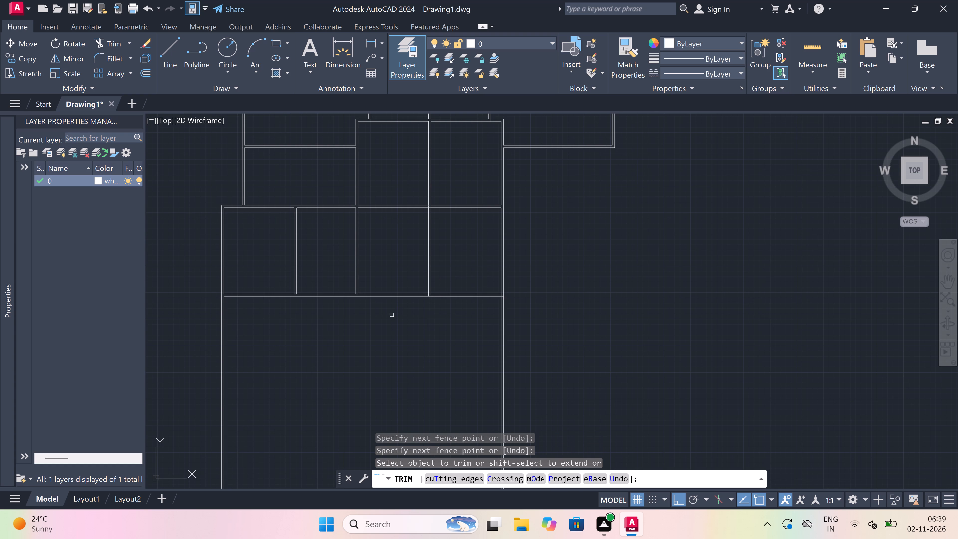
Trim the crossing wall lines inside the junction of the central block's middle wall and the lower rooms' top wall.
scroll(380, 314, down, 1)
scroll(377, 269, up, 1)
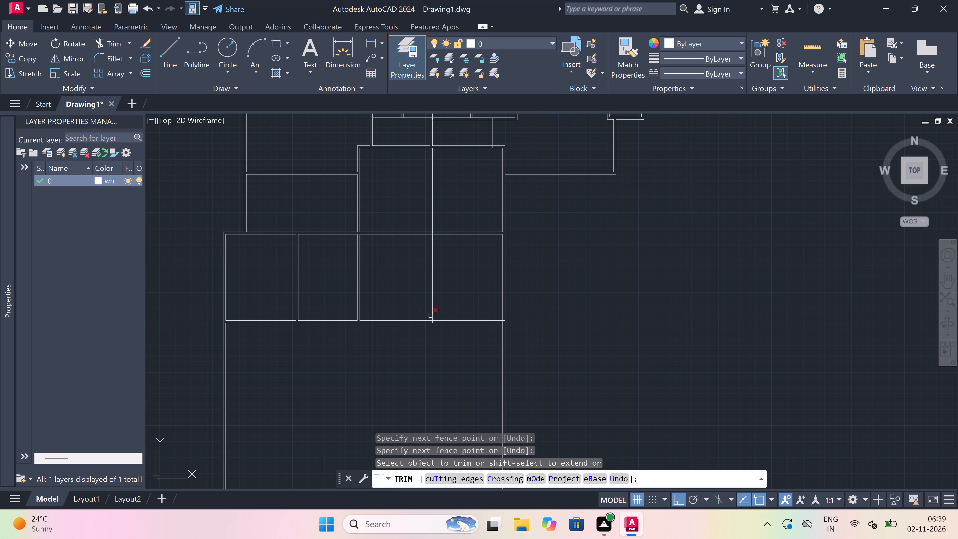
scroll(430, 237, up, 1)
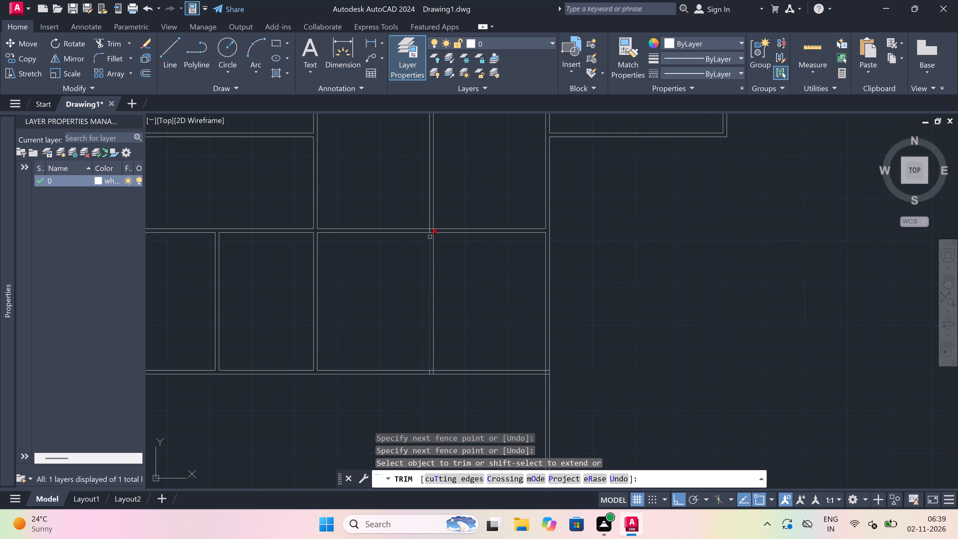
scroll(432, 234, up, 2)
scroll(433, 214, up, 3)
click(419, 226)
click(420, 304)
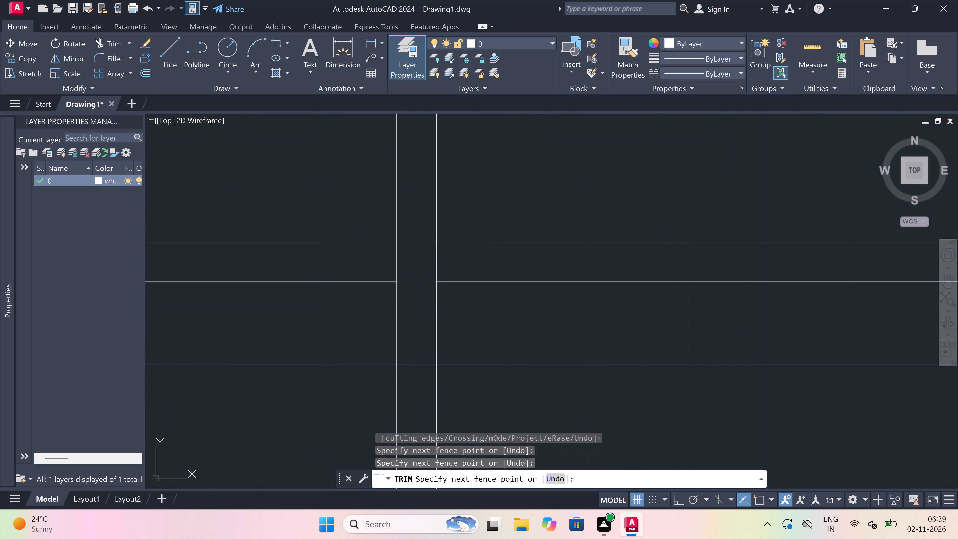
click(451, 263)
click(351, 259)
Trim the middle wall's lines within the bottom wall, and the bottom wall's upper line between the middle wall's faces.
scroll(364, 251, down, 7)
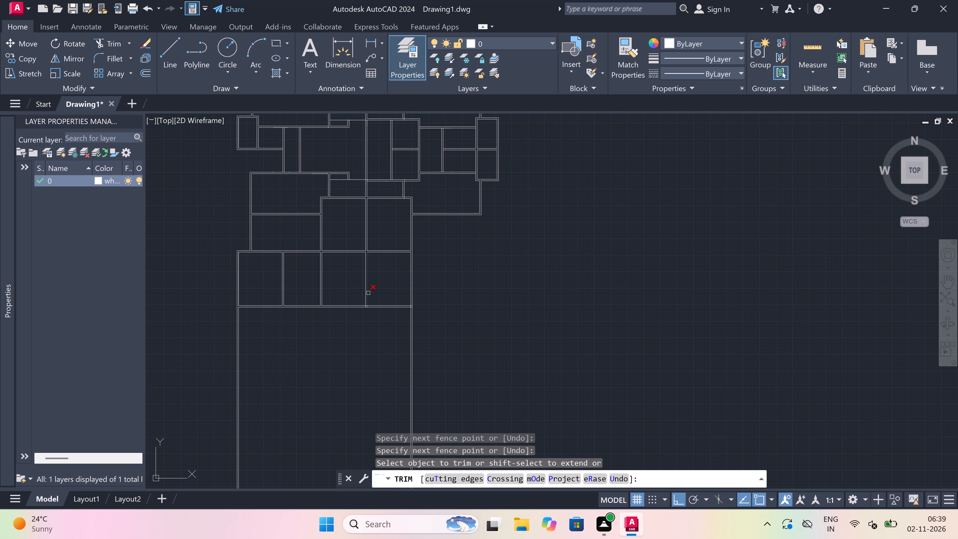
scroll(367, 308, up, 7)
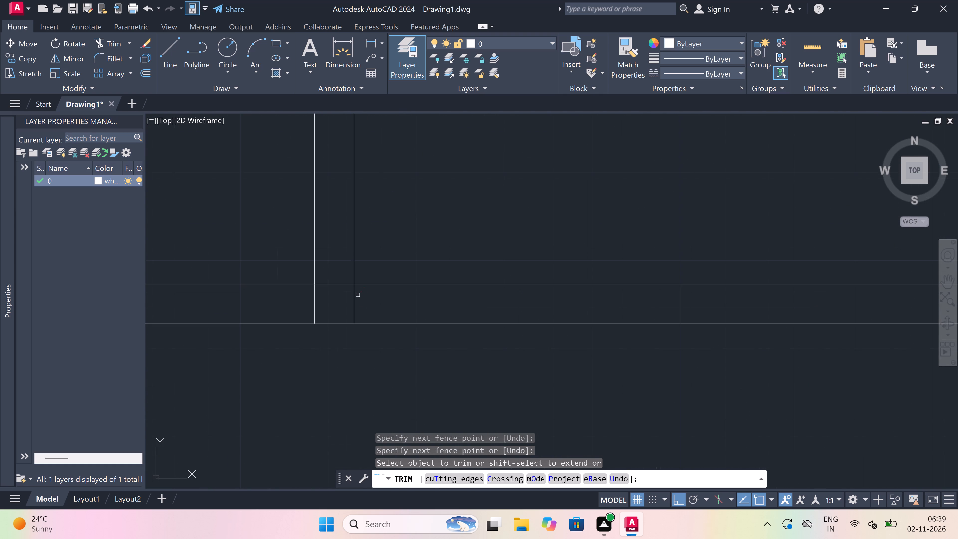
click(359, 297)
click(284, 300)
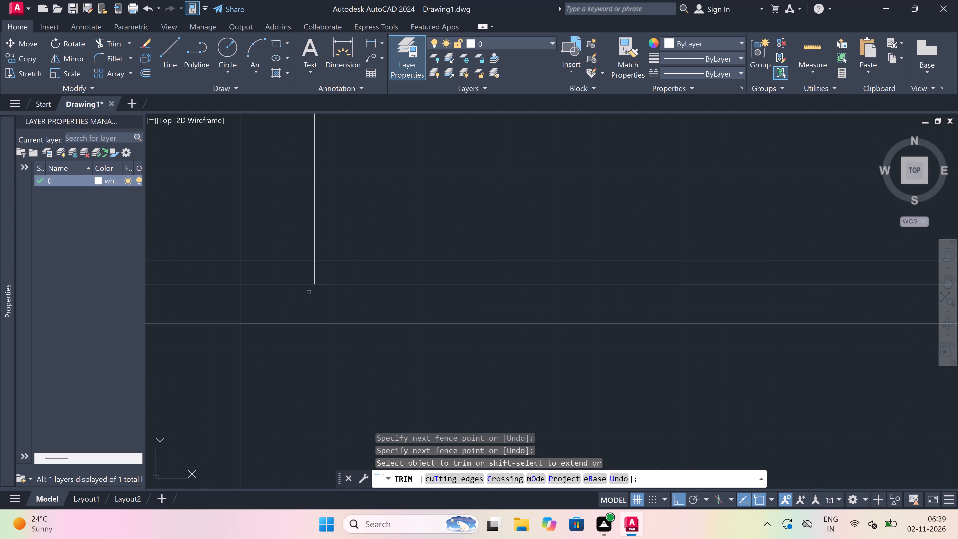
click(327, 282)
click(333, 297)
Trim the east wall's lines below the bottom wall, and the overlapping inner lines at the southeast corner.
scroll(333, 297, down, 5)
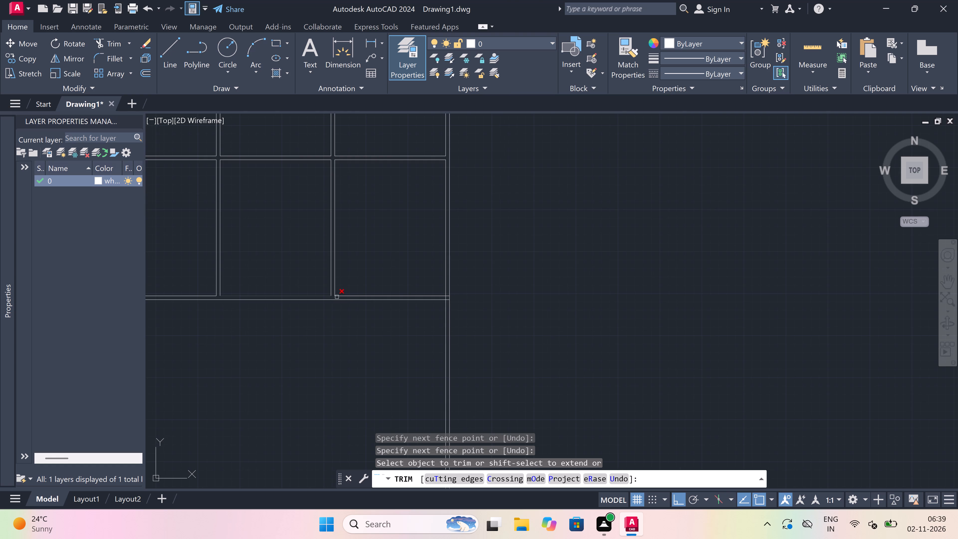
scroll(448, 313, up, 1)
click(439, 317)
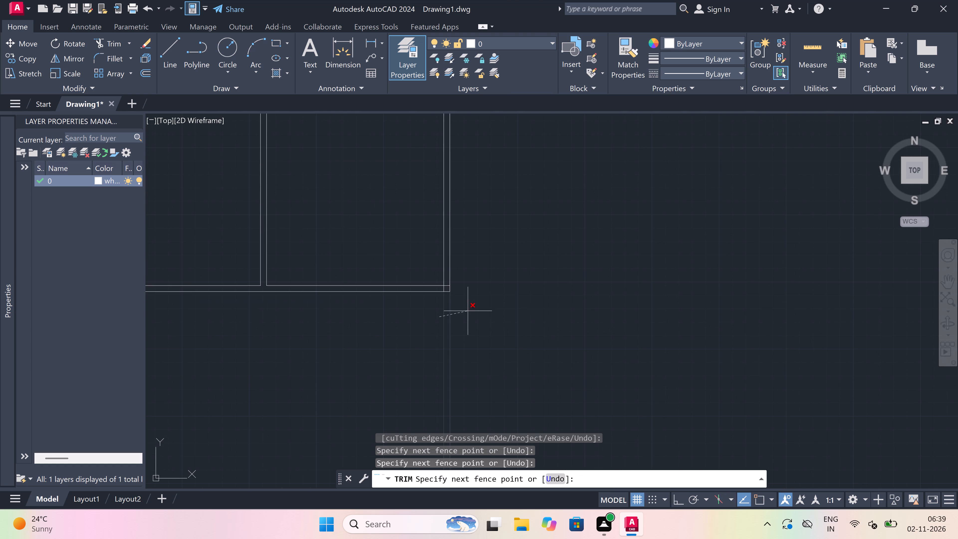
click(469, 310)
scroll(451, 286, up, 4)
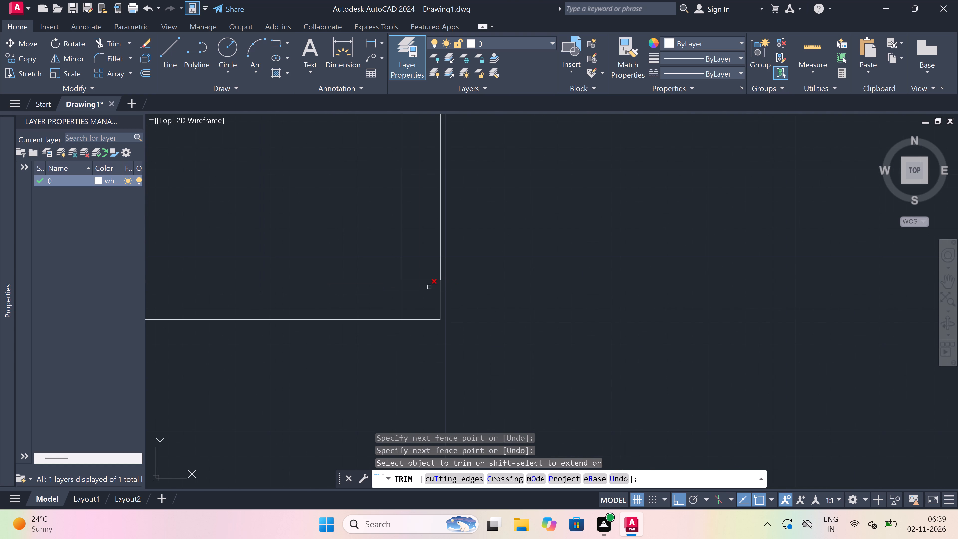
click(424, 276)
click(388, 302)
scroll(426, 310, down, 10)
scroll(381, 305, up, 1)
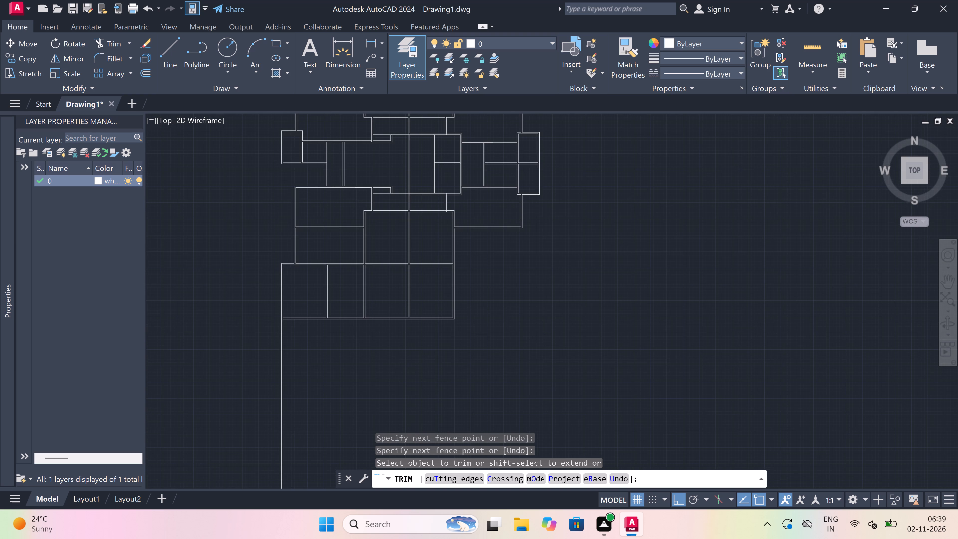
scroll(289, 330, up, 2)
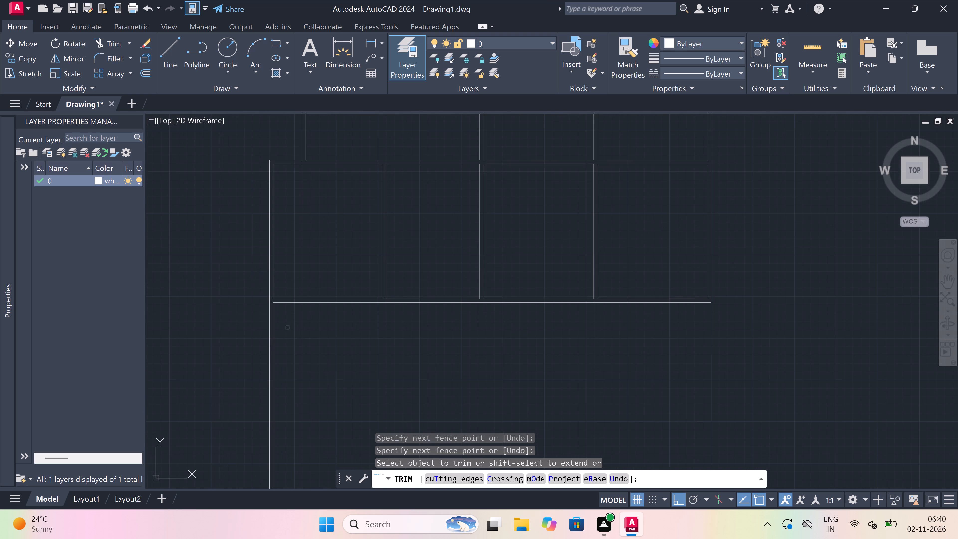
key(Escape)
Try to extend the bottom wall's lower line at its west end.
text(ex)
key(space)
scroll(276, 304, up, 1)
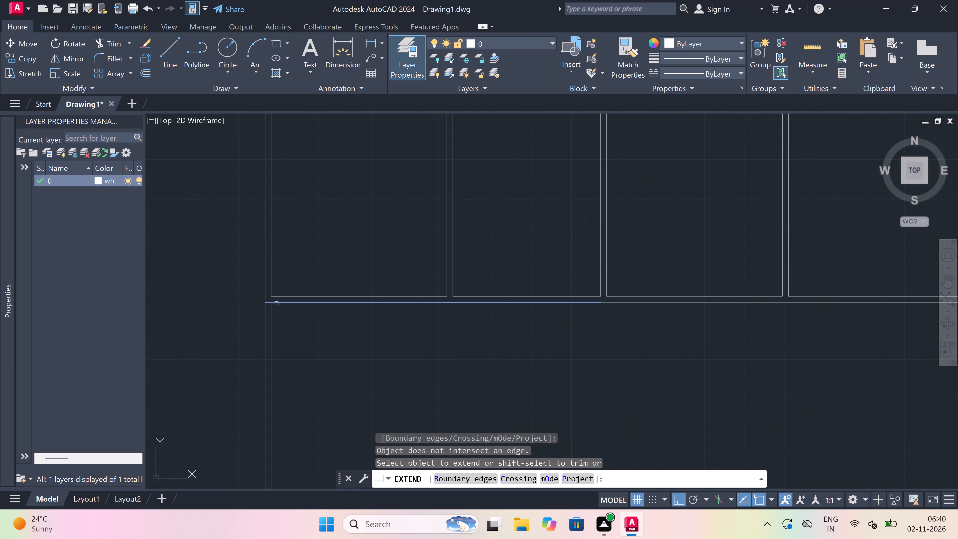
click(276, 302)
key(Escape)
Trim away both lines of the west wall below the bottom wall.
text(tr)
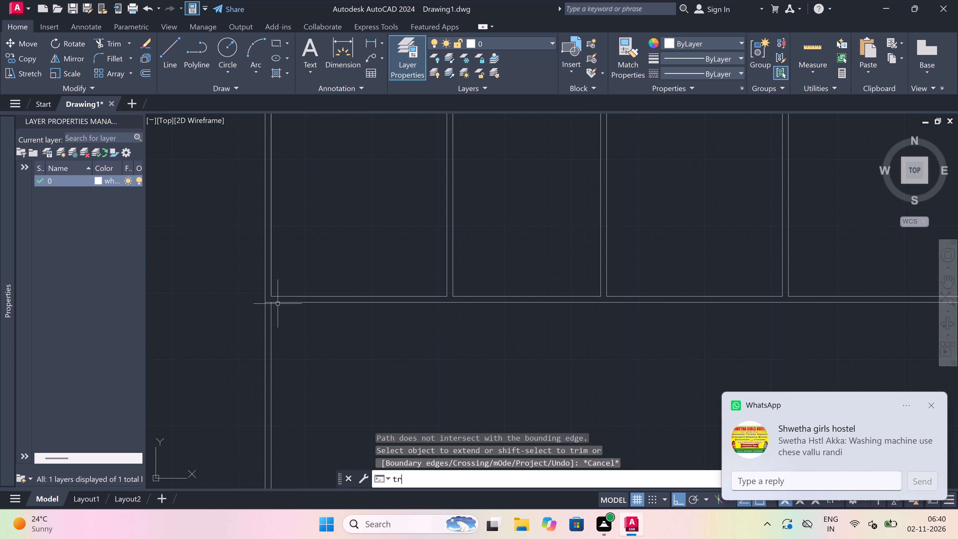
key(space)
click(278, 311)
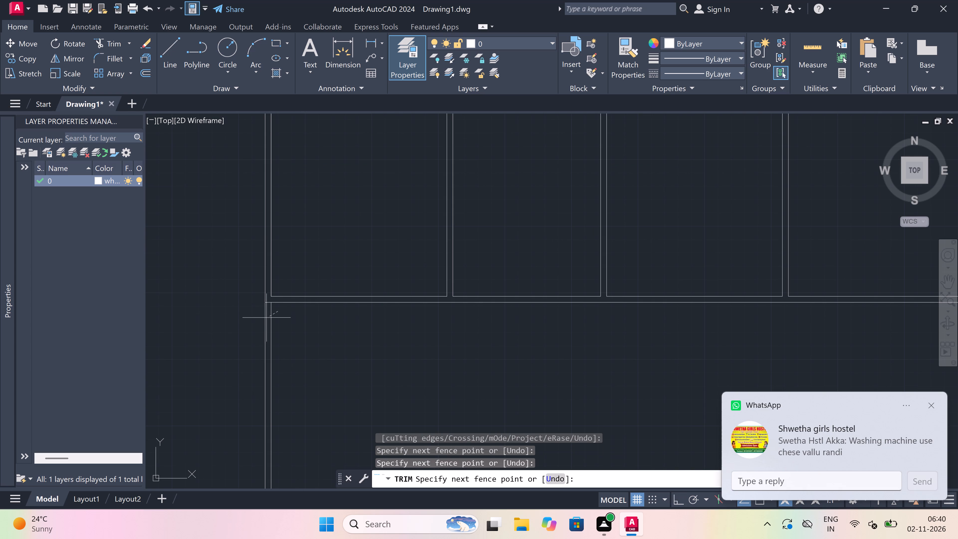
click(234, 321)
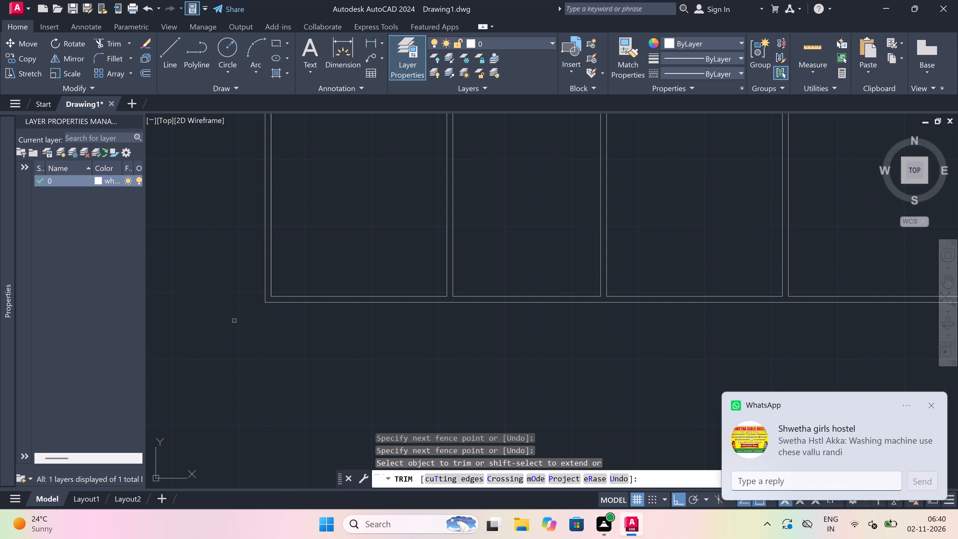
key(Escape)
Draw an outline from the small west room's outer southwest corner: 7'9" south, east to below the room's east wall, and north to that wall's outer face.
scroll(234, 320, down, 4)
scroll(390, 284, up, 1)
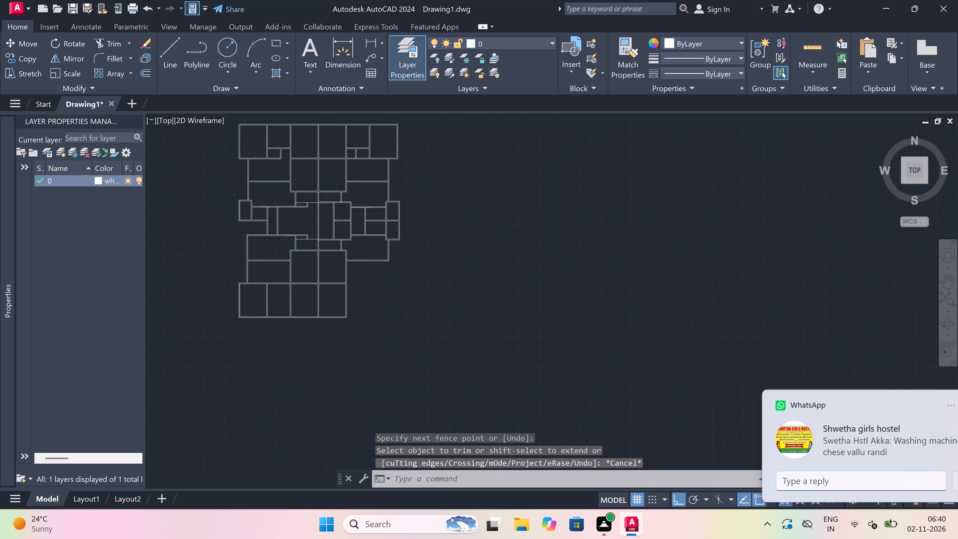
text(l)
key(space)
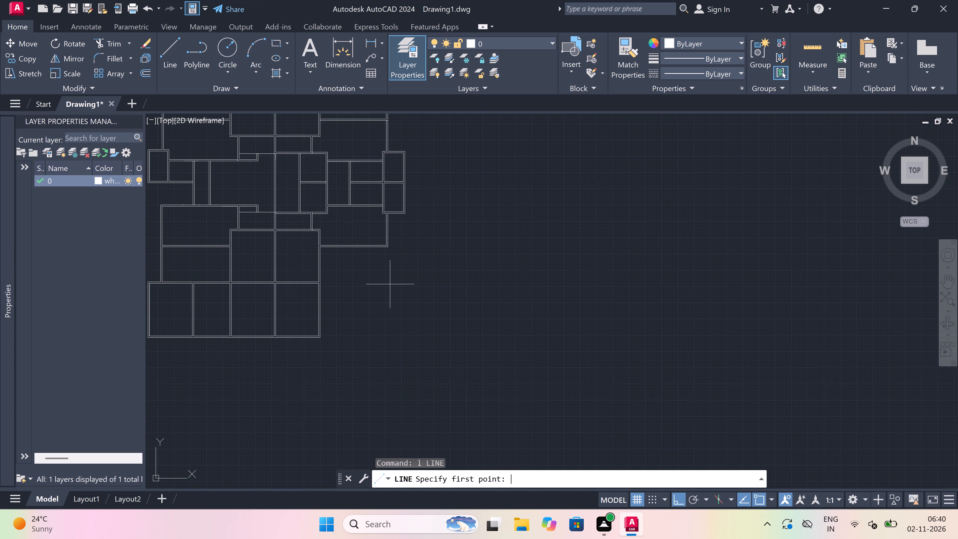
scroll(395, 269, down, 1)
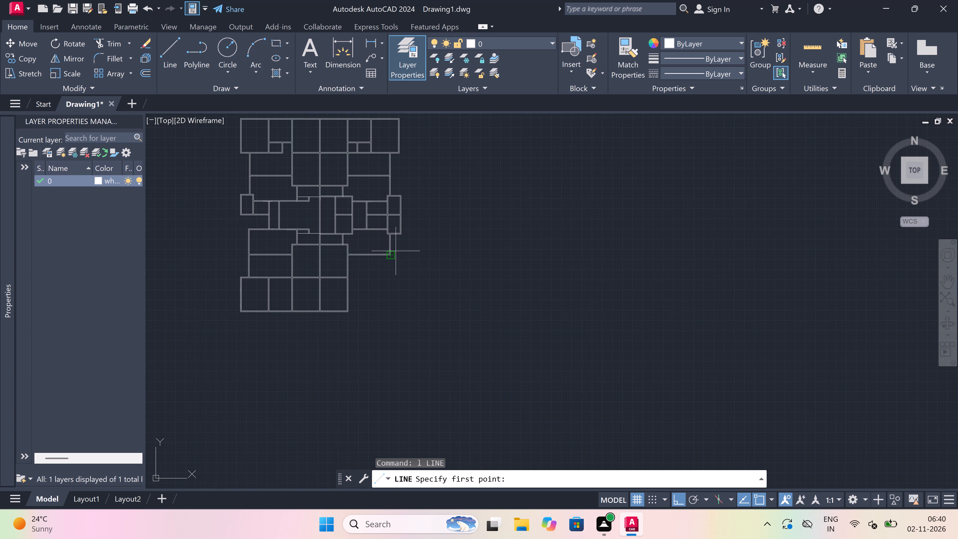
scroll(297, 231, up, 1)
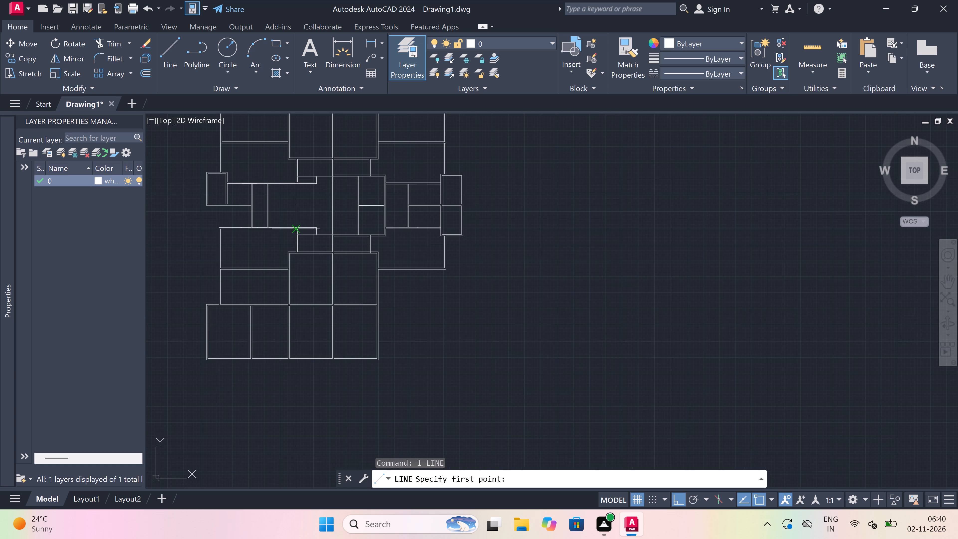
scroll(151, 196, down, 3)
scroll(283, 223, down, 2)
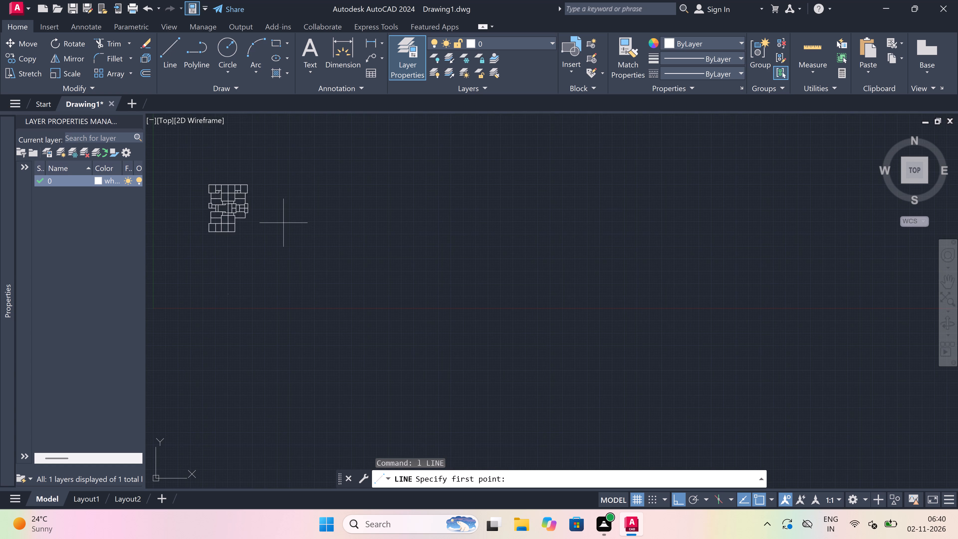
scroll(182, 203, up, 3)
scroll(234, 210, up, 3)
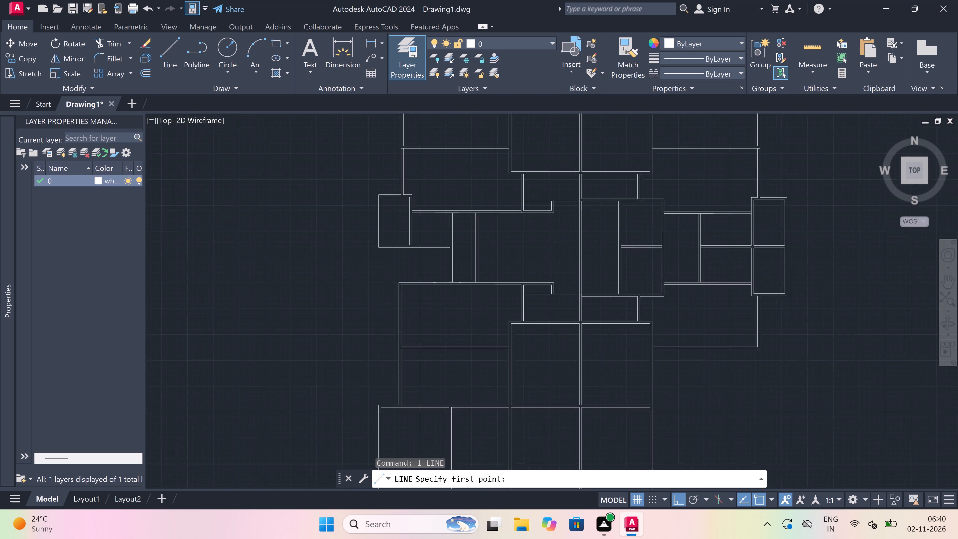
scroll(533, 320, up, 2)
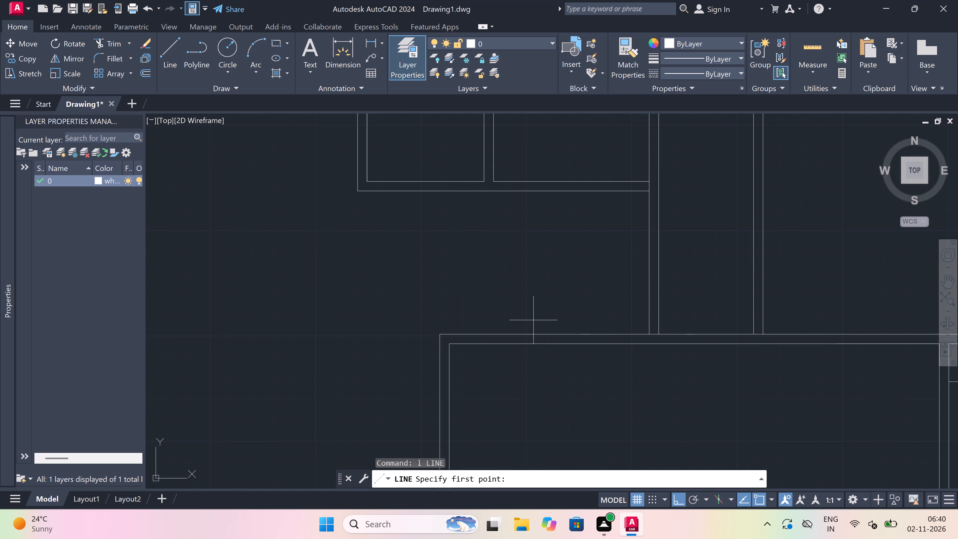
click(356, 191)
scroll(356, 191, down, 3)
scroll(364, 218, up, 2)
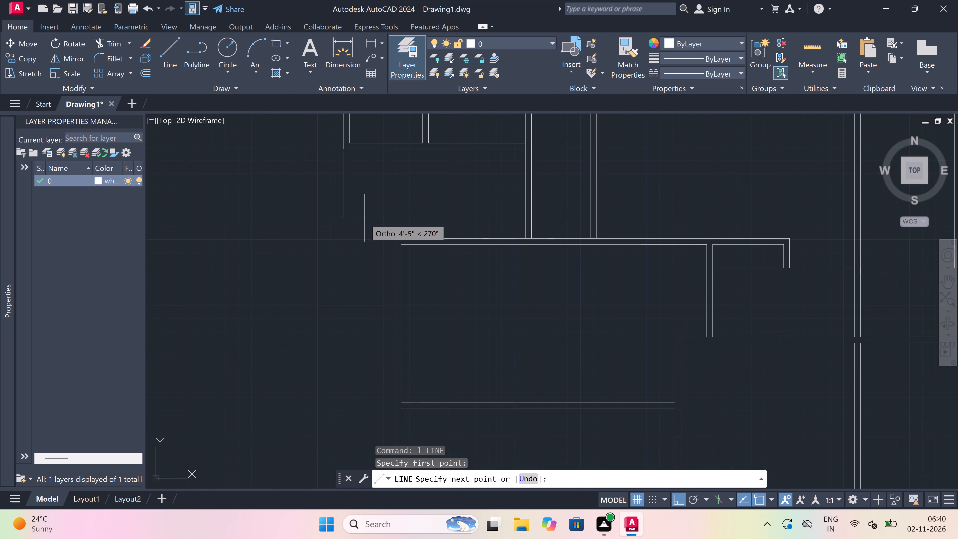
text(7'9")
key(space)
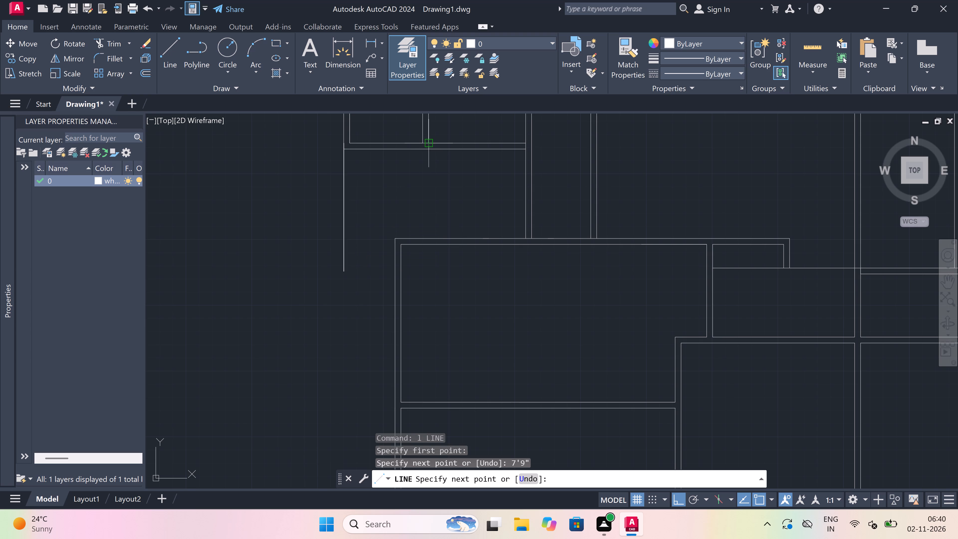
drag(424, 272, 424, 267)
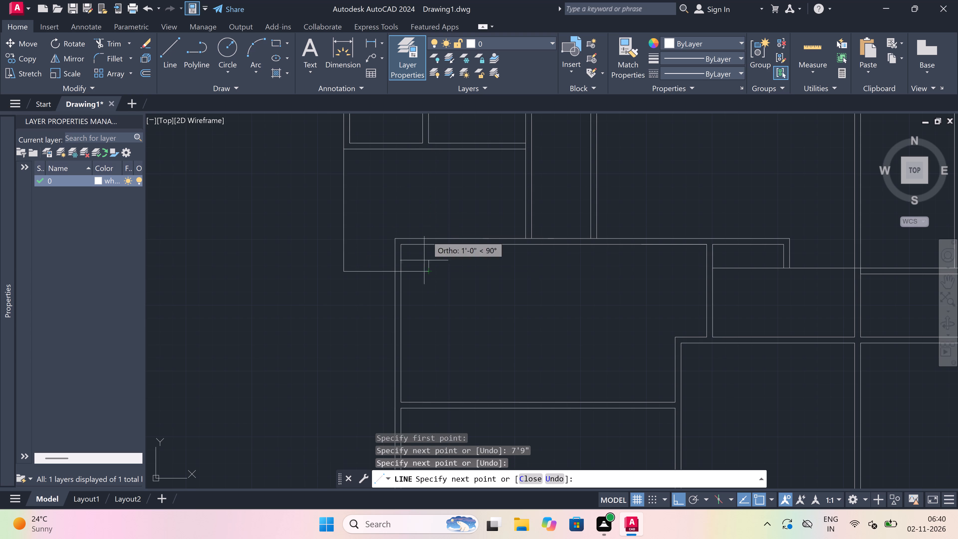
click(430, 142)
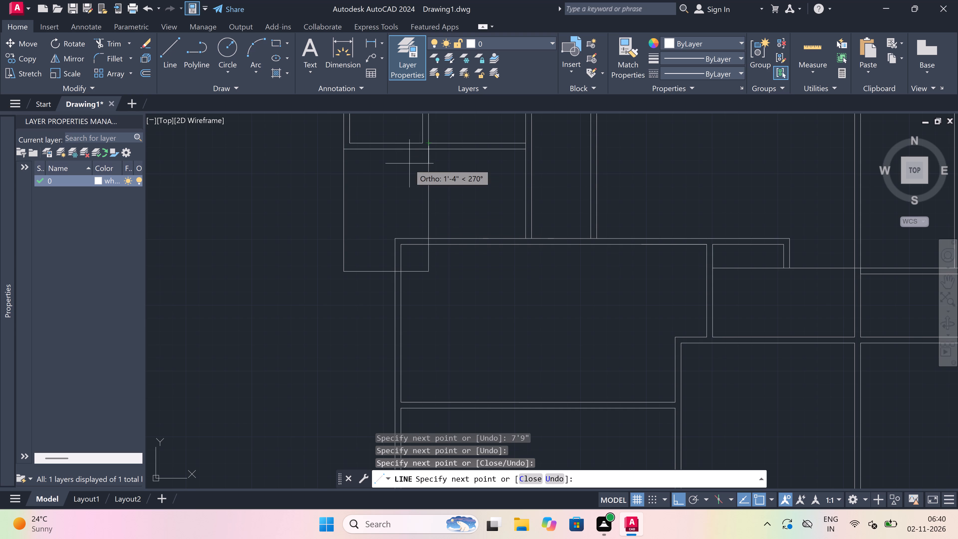
key(Escape)
Draw a second line from the small west room's inner southwest corner south to the new outline, 4.5" beyond it, east, and up to its southeast corner.
key(space)
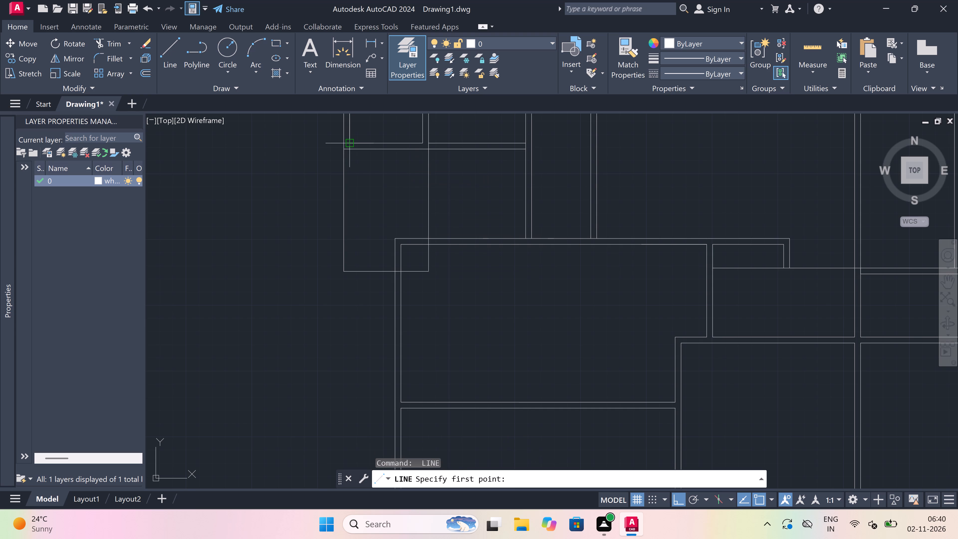
click(351, 143)
scroll(345, 275, up, 2)
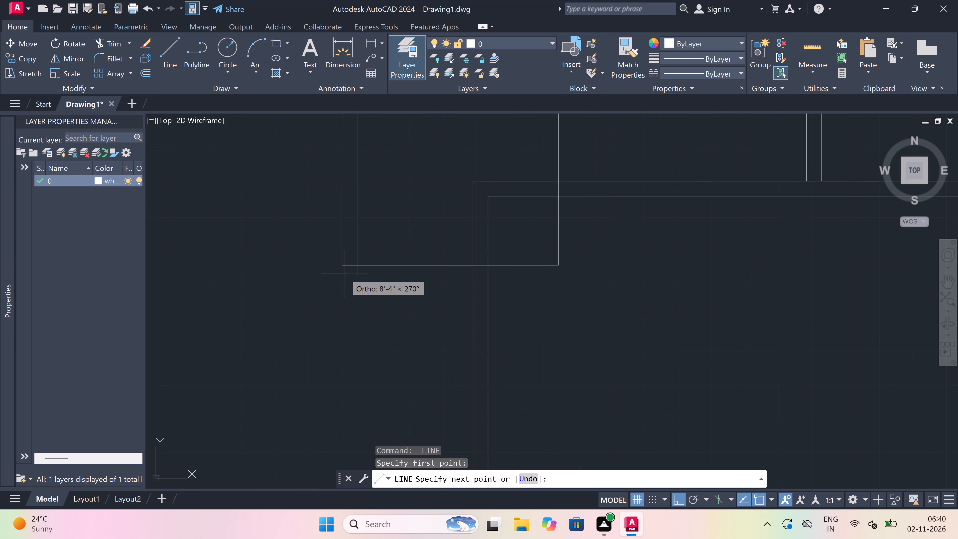
click(359, 262)
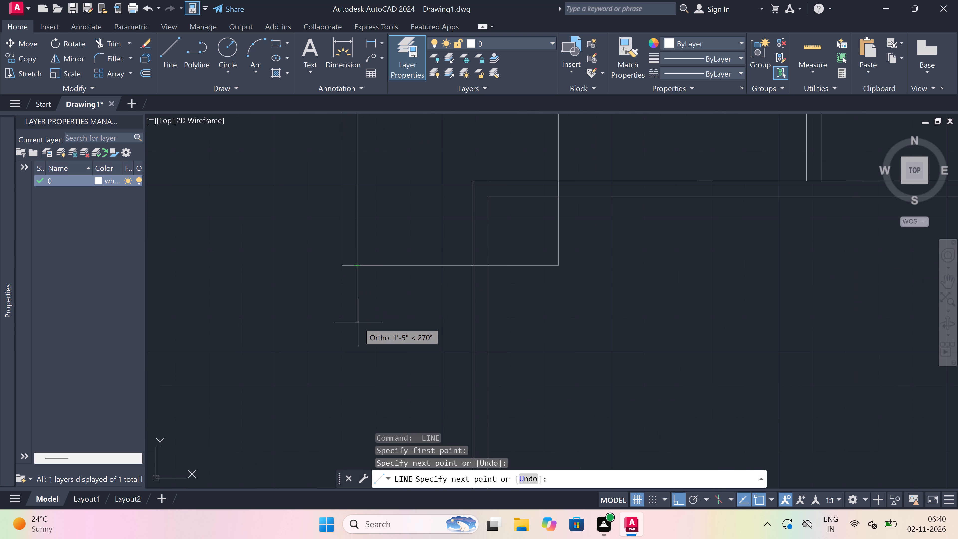
text(4.5")
key(space)
scroll(552, 274, up, 2)
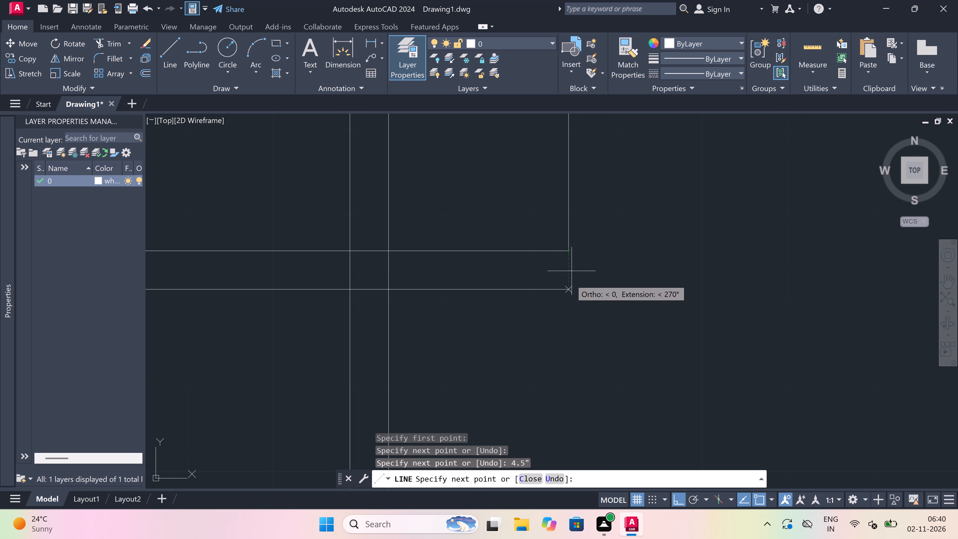
drag(570, 289, 570, 286)
click(569, 250)
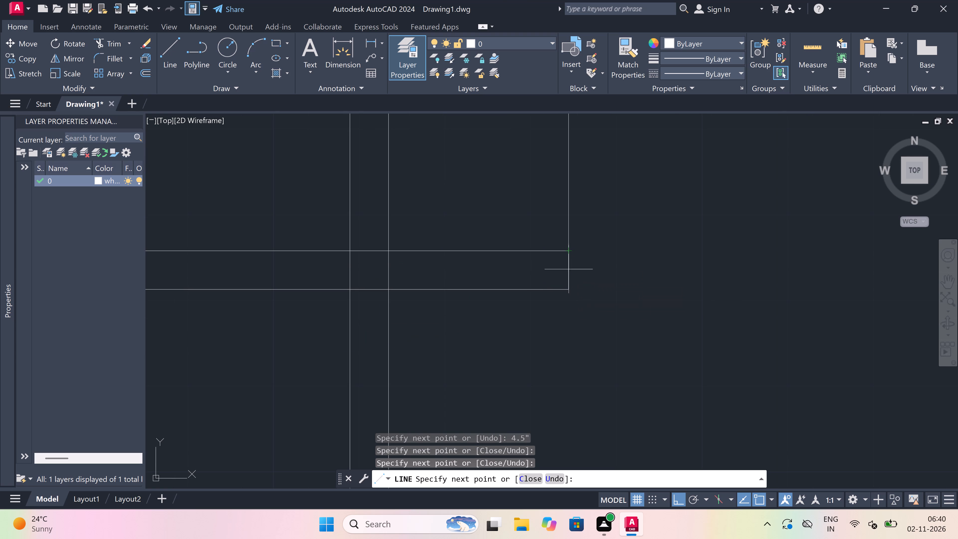
key(Escape)
Draw the new room's inner east wall line from the southeast corner, going 4.5" west and north to the small west room's bottom wall.
key(space)
click(568, 287)
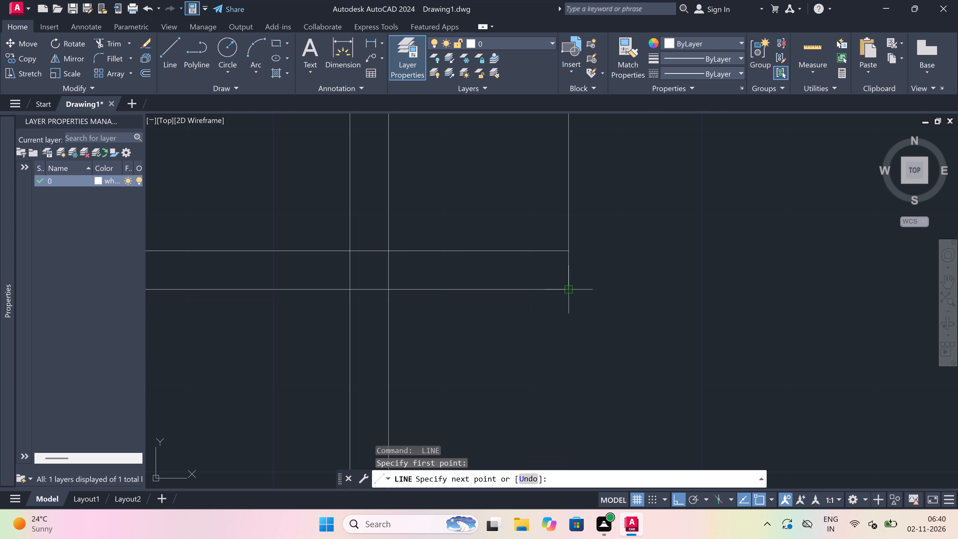
scroll(568, 287, down, 4)
scroll(568, 287, up, 3)
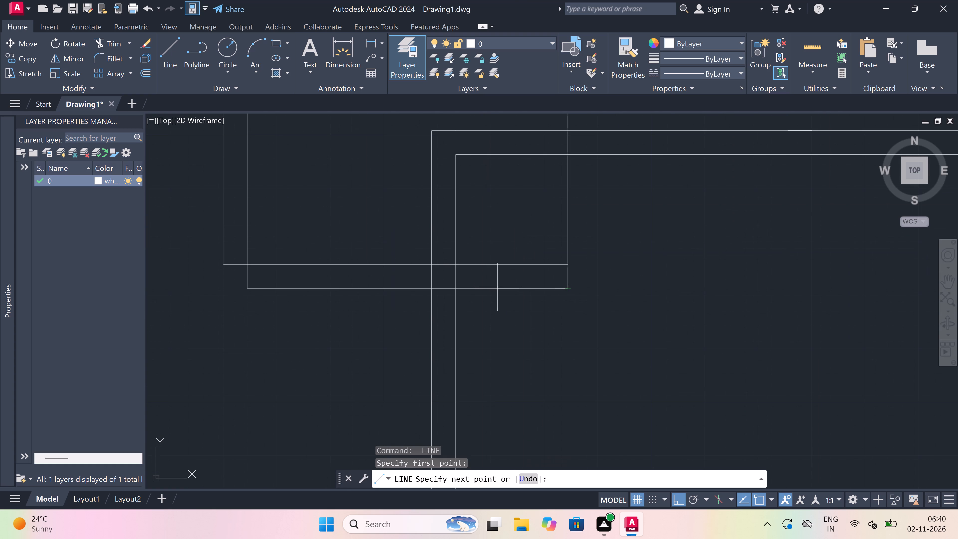
text(4.5")
key(space)
scroll(474, 287, down, 4)
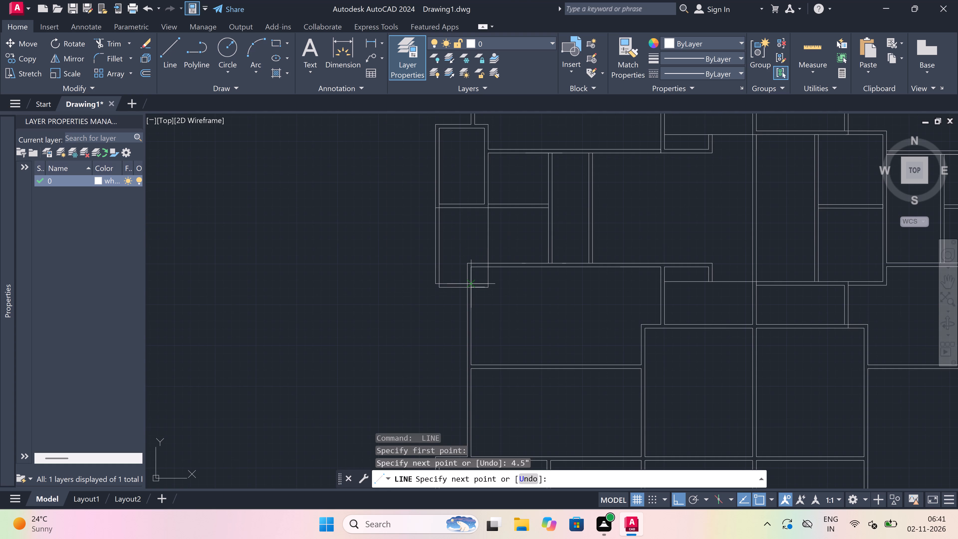
scroll(499, 202, up, 4)
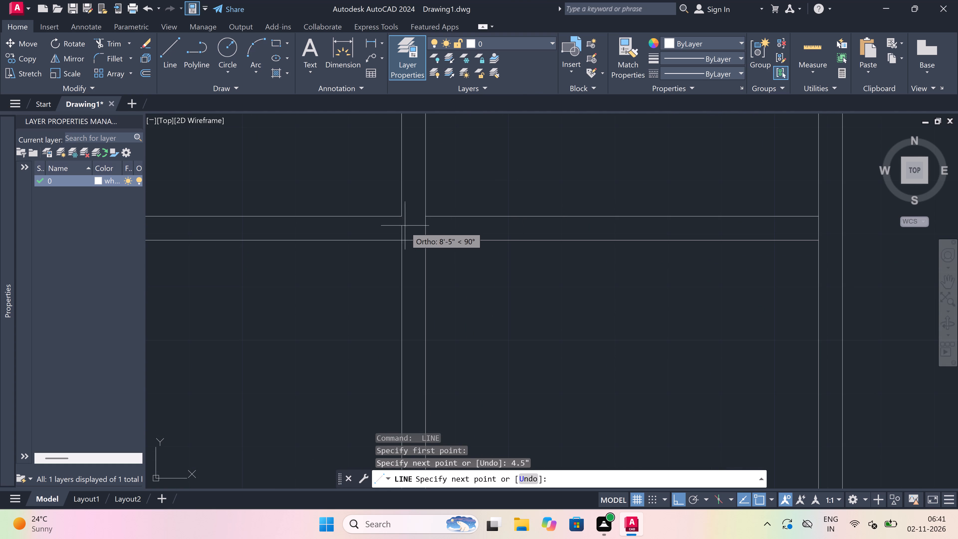
click(401, 238)
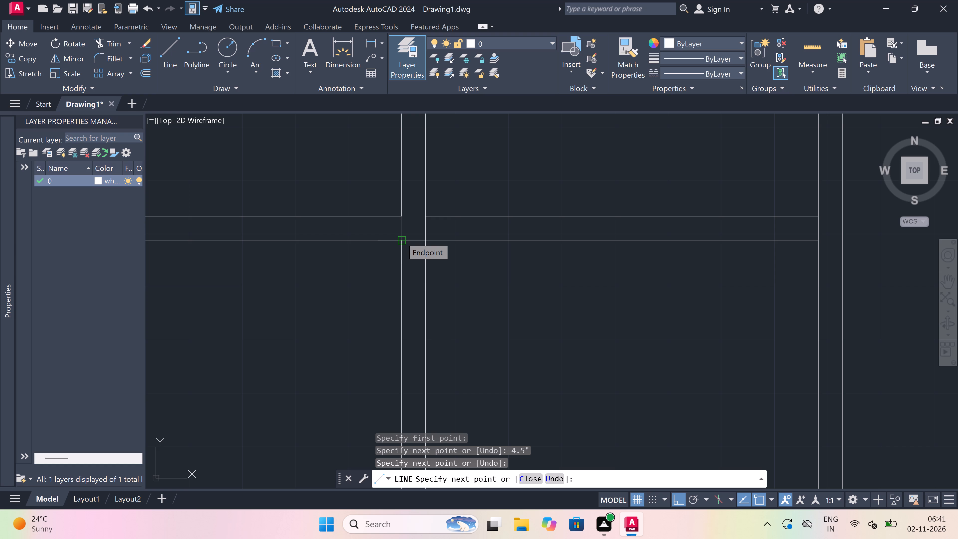
scroll(401, 238, down, 3)
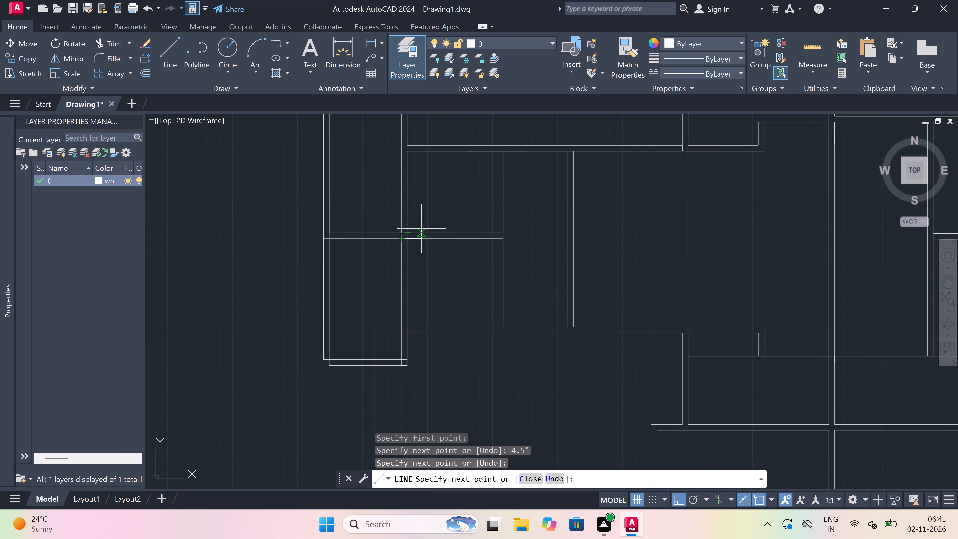
key(Escape)
Trim the overlapping lines where the new room's west and east walls meet the small west room's bottom wall.
scroll(418, 229, down, 2)
scroll(418, 230, up, 1)
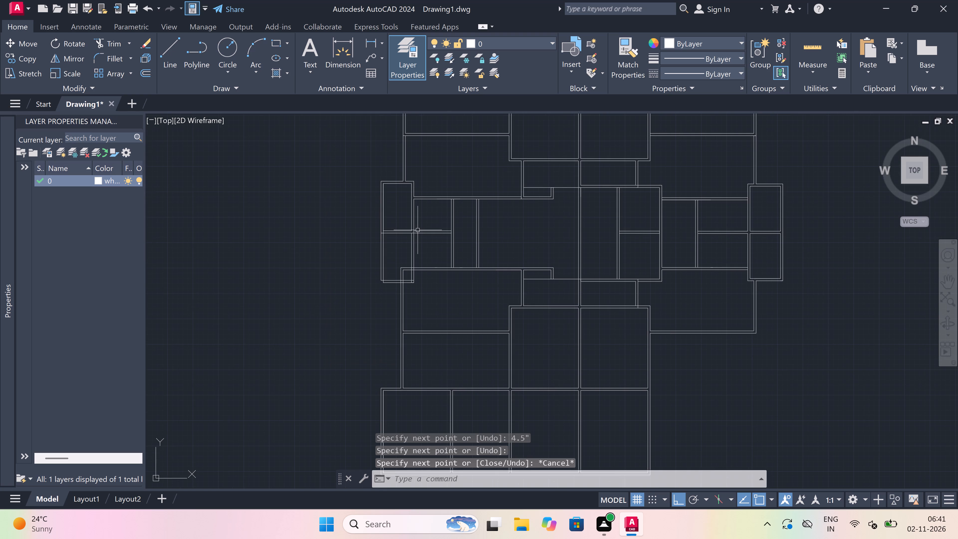
text(tr)
key(space)
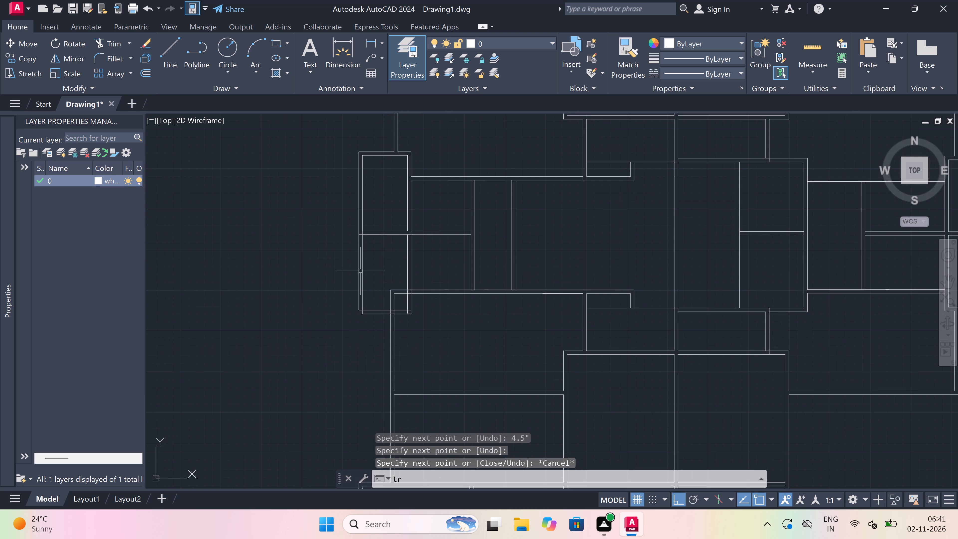
scroll(353, 243, up, 2)
scroll(368, 214, up, 2)
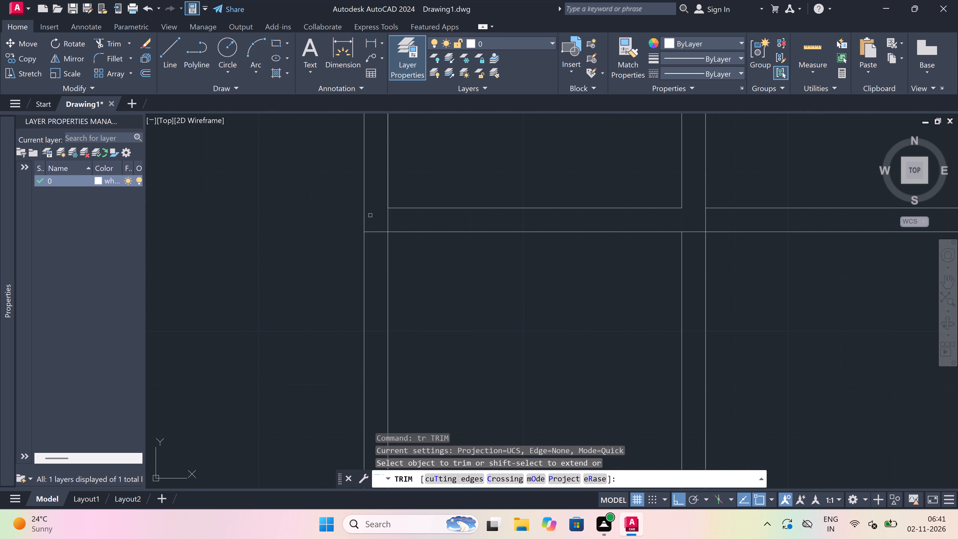
click(371, 226)
click(372, 245)
click(381, 226)
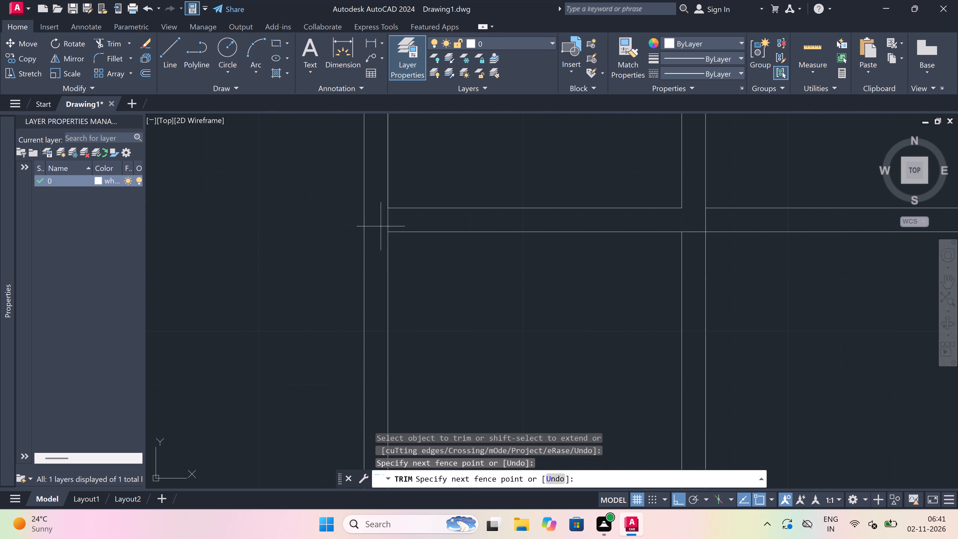
click(390, 222)
scroll(390, 222, down, 2)
scroll(519, 219, up, 2)
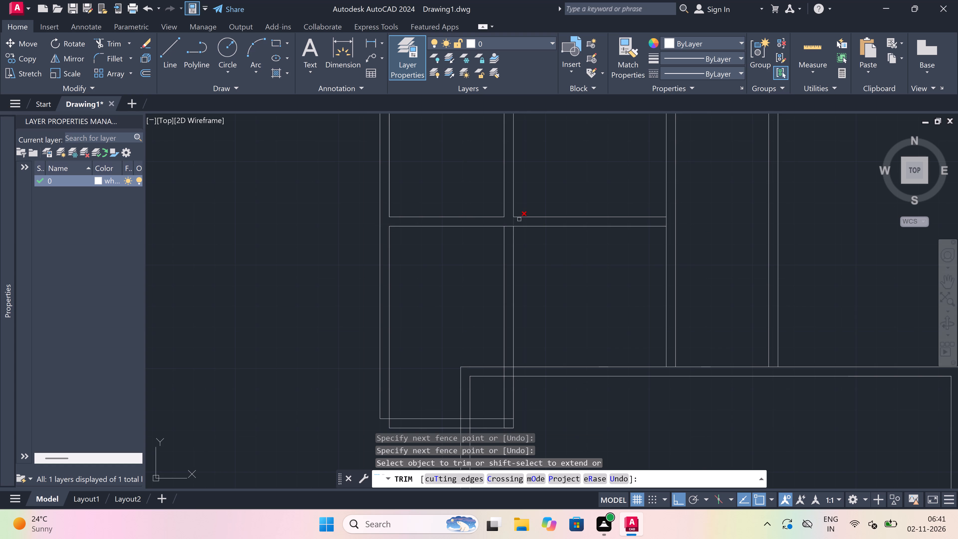
scroll(495, 229, up, 2)
click(494, 229)
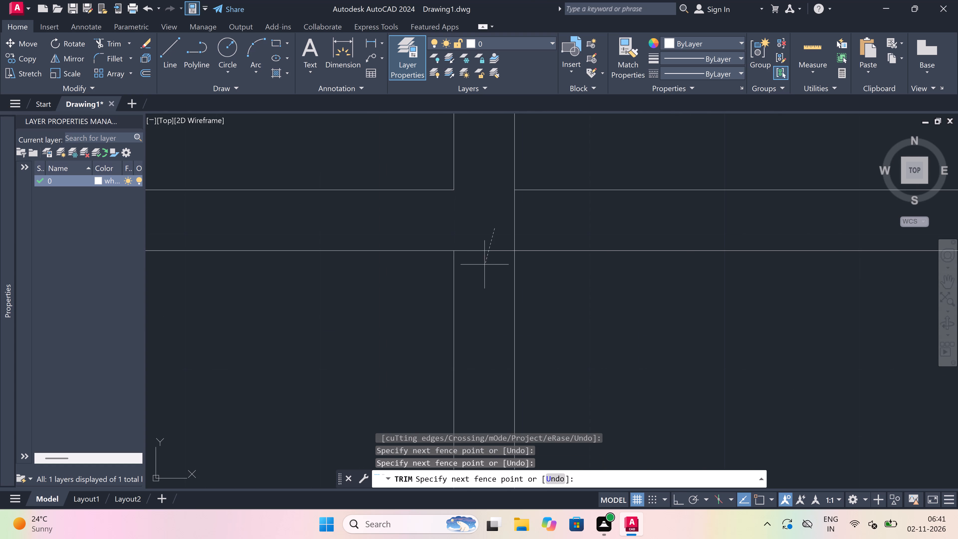
click(484, 268)
Trim away the neighbouring room's horizontal and vertical wall lines that cross inside the new room, including the leftover corner piece.
scroll(429, 207, down, 9)
scroll(427, 238, up, 4)
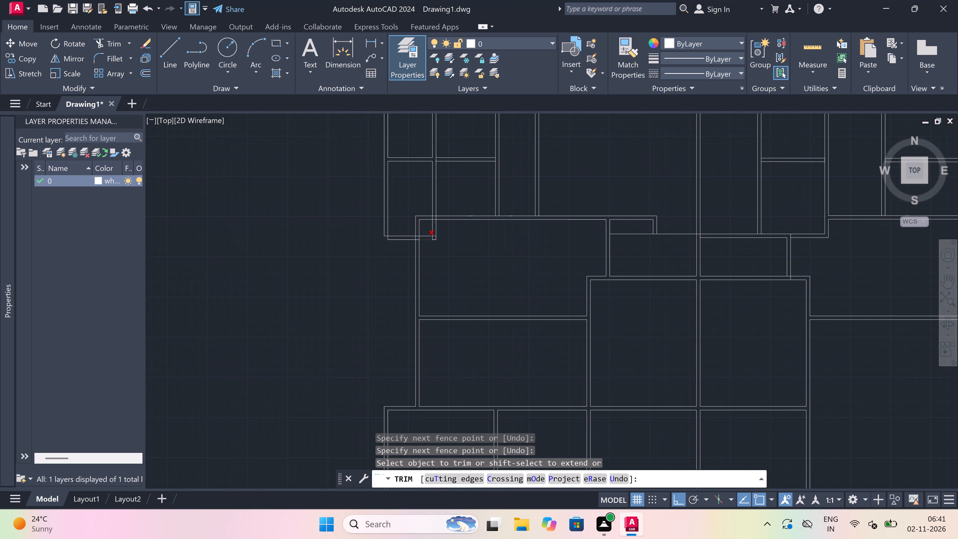
scroll(442, 234, up, 1)
drag(418, 208, 418, 205)
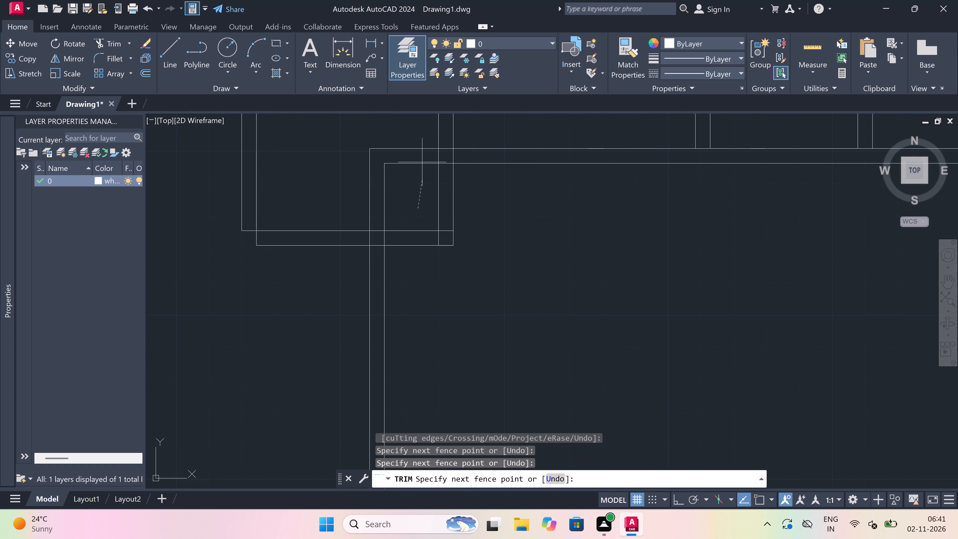
click(423, 133)
click(396, 188)
click(303, 198)
click(367, 139)
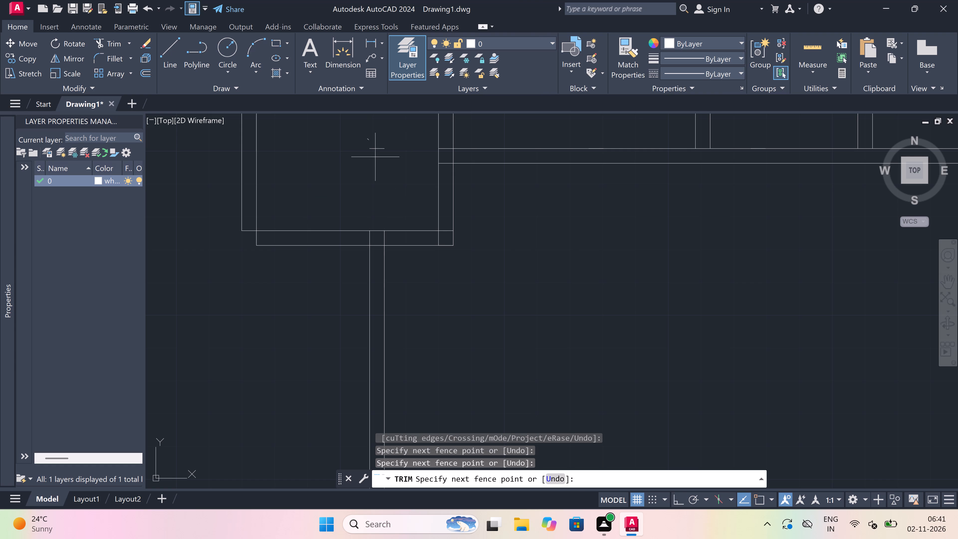
click(375, 157)
Trim the crossing lines within the new room's east and bottom walls, and the inner bottom line's overrun at the southwest corner.
scroll(446, 154, up, 1)
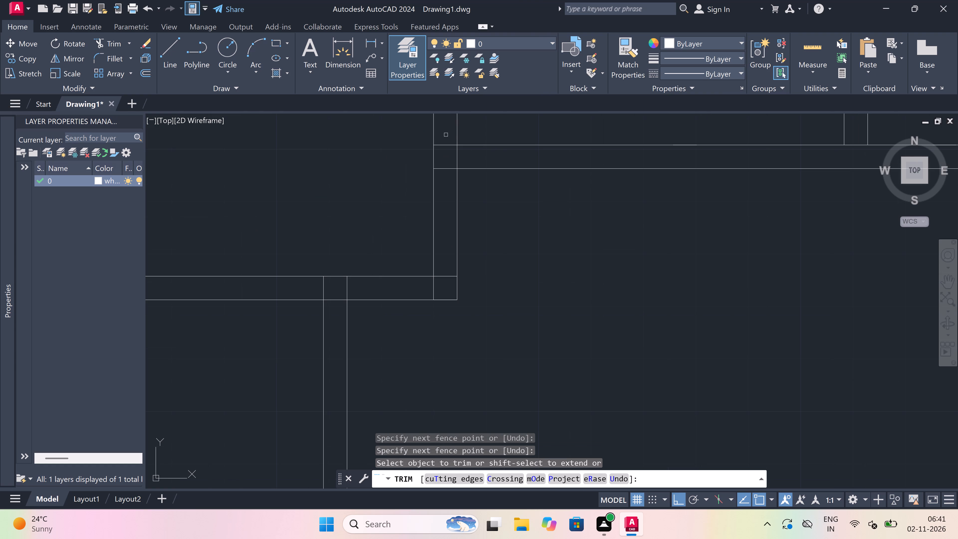
click(446, 135)
click(446, 287)
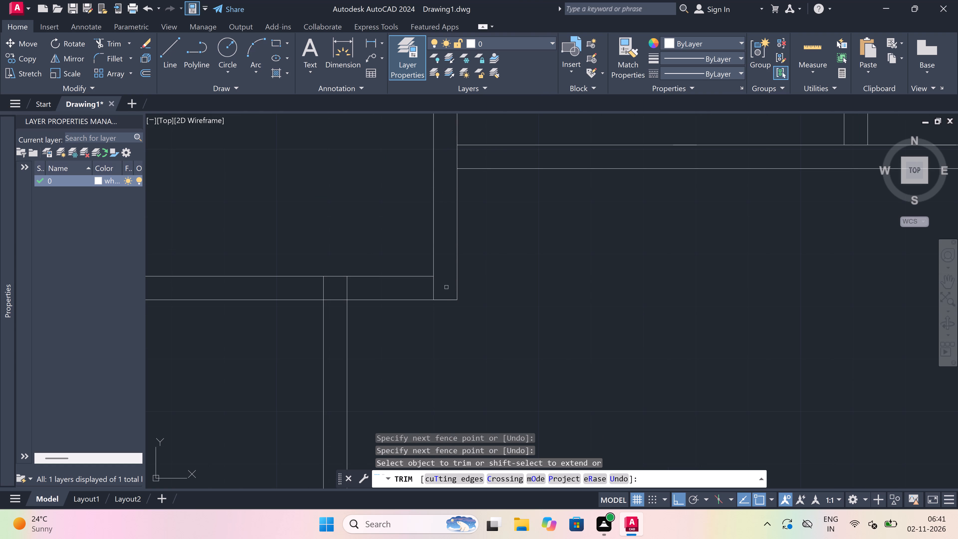
click(446, 287)
scroll(294, 286, down, 2)
scroll(253, 286, up, 2)
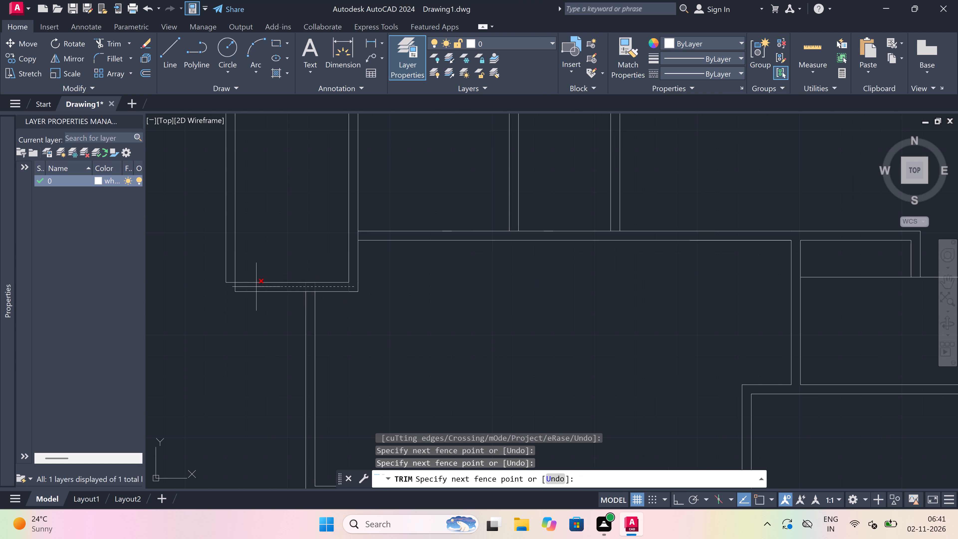
click(183, 287)
scroll(439, 293, down, 2)
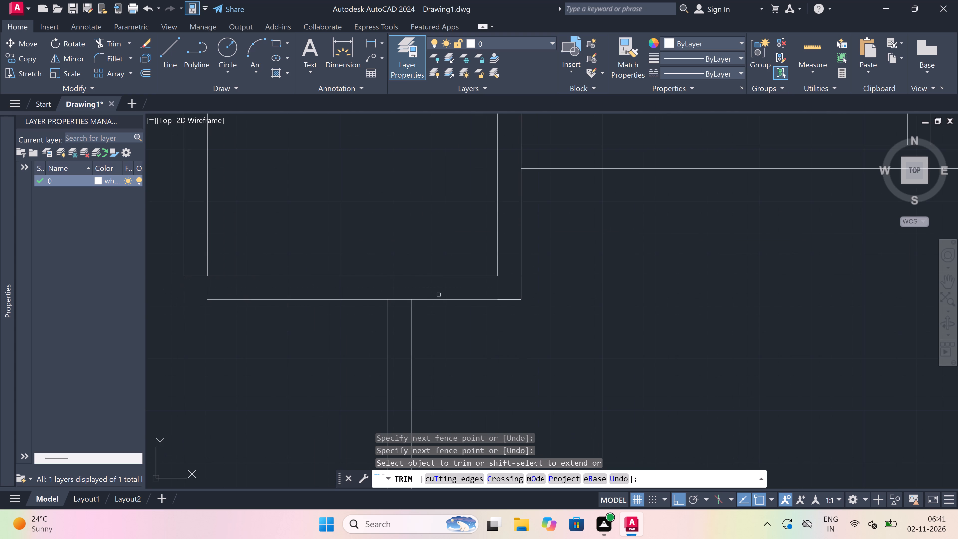
scroll(325, 291, up, 1)
scroll(346, 278, up, 2)
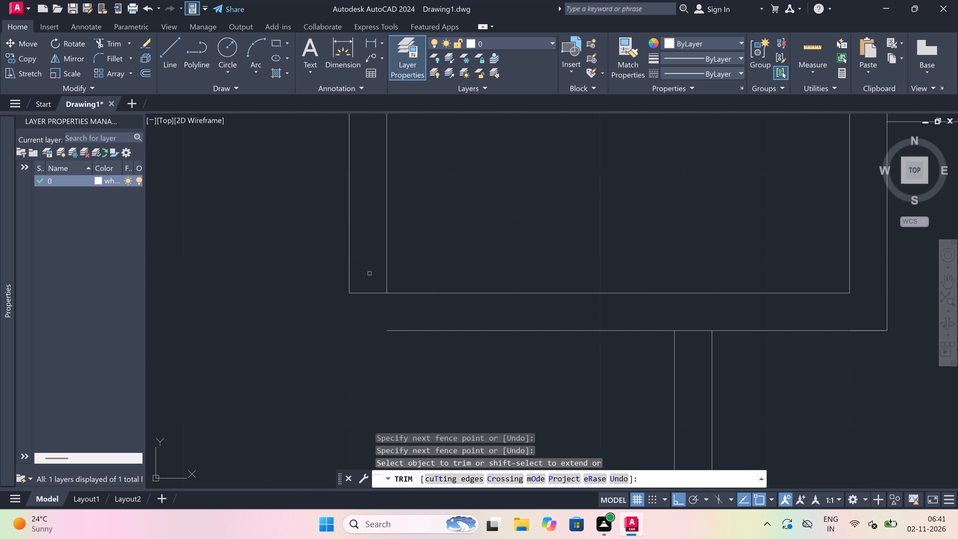
click(374, 274)
click(376, 347)
key(Escape)
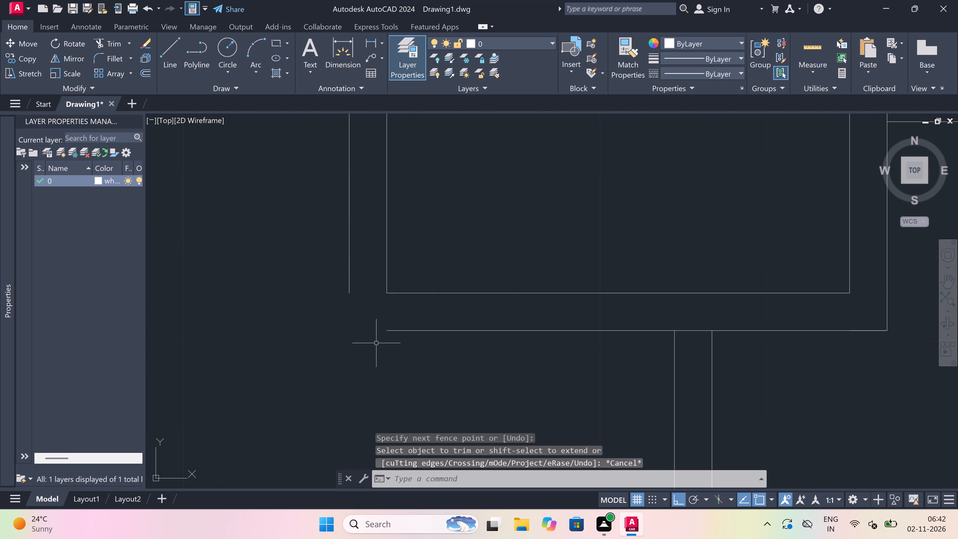
Fillet the new room's outer bottom and outer west wall lines into a square southwest corner with radius 0.
key(f)
key(space)
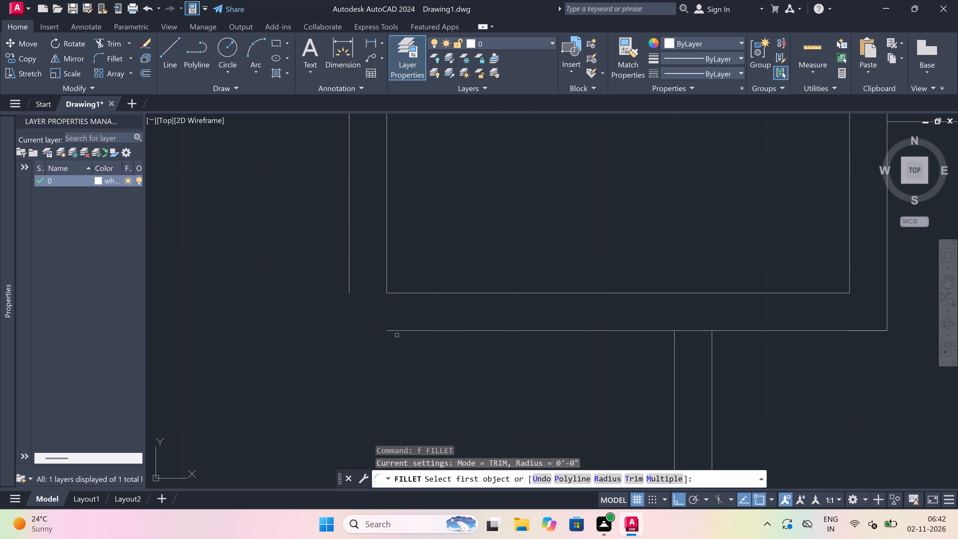
click(395, 330)
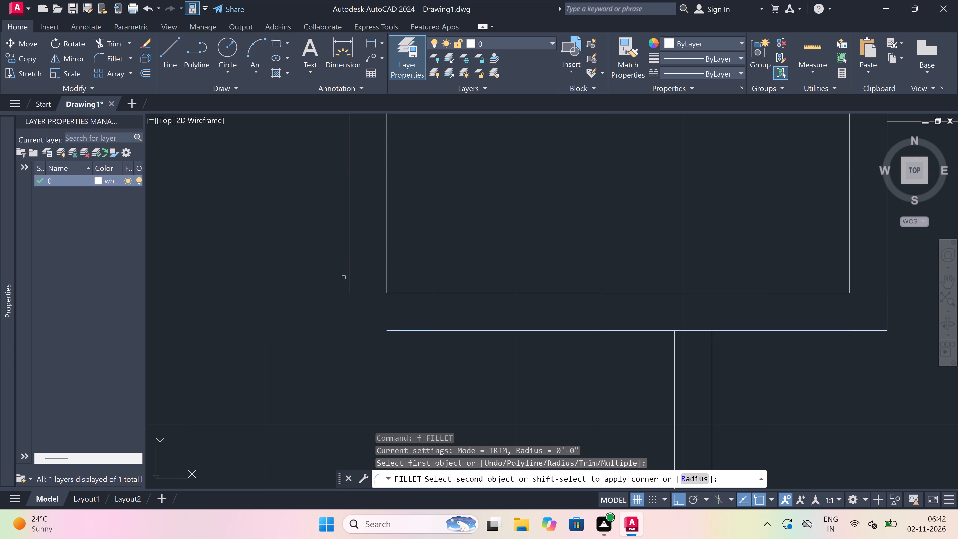
click(346, 276)
click(348, 275)
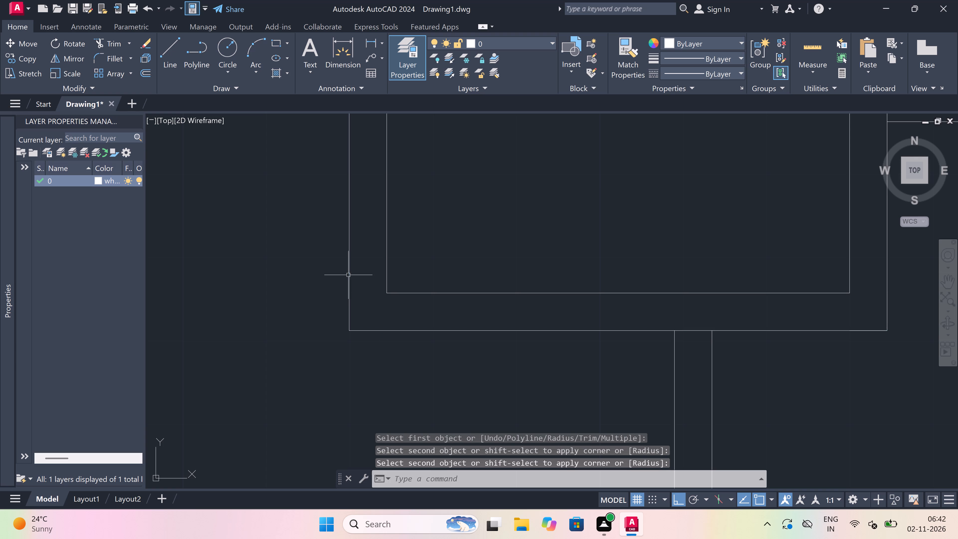
key(Escape)
Trim the new west room's outer wall lines where the southward double wall and the eastward double wall meet it.
scroll(331, 302, down, 4)
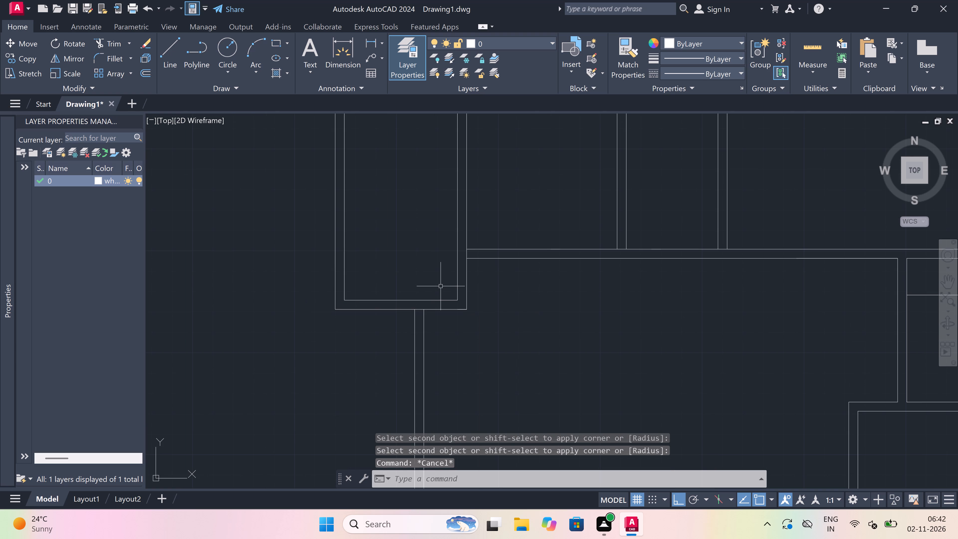
key(t)
key(r)
key(space)
scroll(419, 315, up, 2)
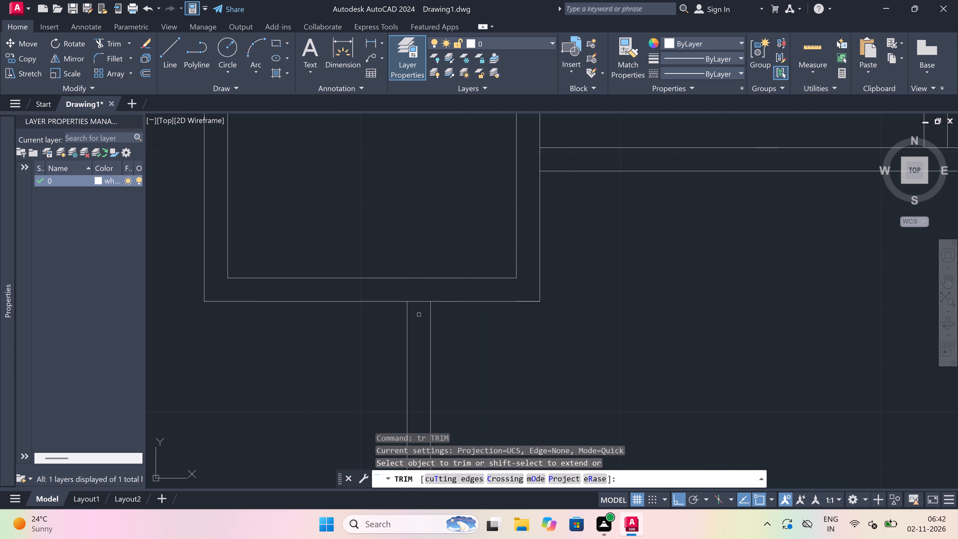
click(418, 309)
click(419, 294)
scroll(419, 294, down, 4)
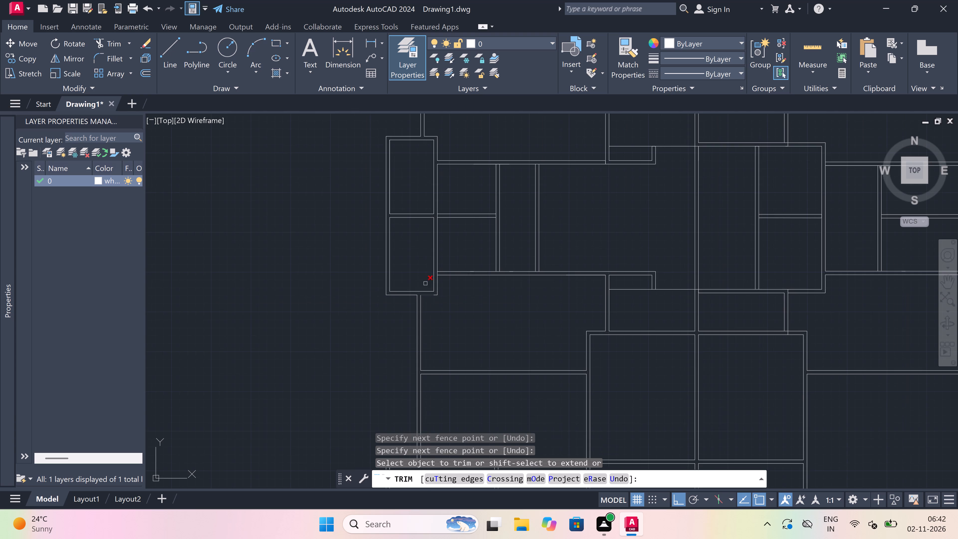
scroll(444, 260, up, 1)
scroll(434, 282, up, 2)
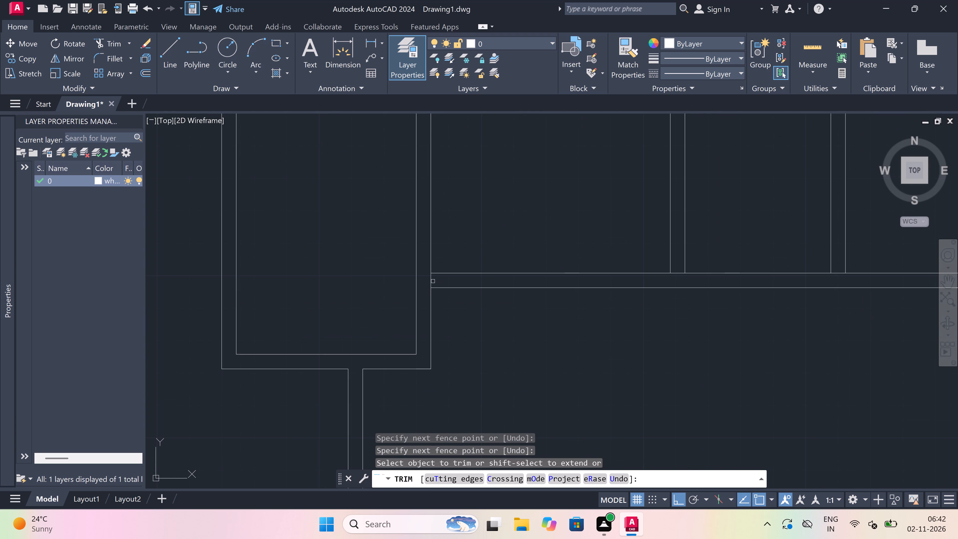
click(432, 280)
key(Escape)
Examine the trimmed wall junctions around the west rooms and the overall floor plan layout.
scroll(304, 312, down, 4)
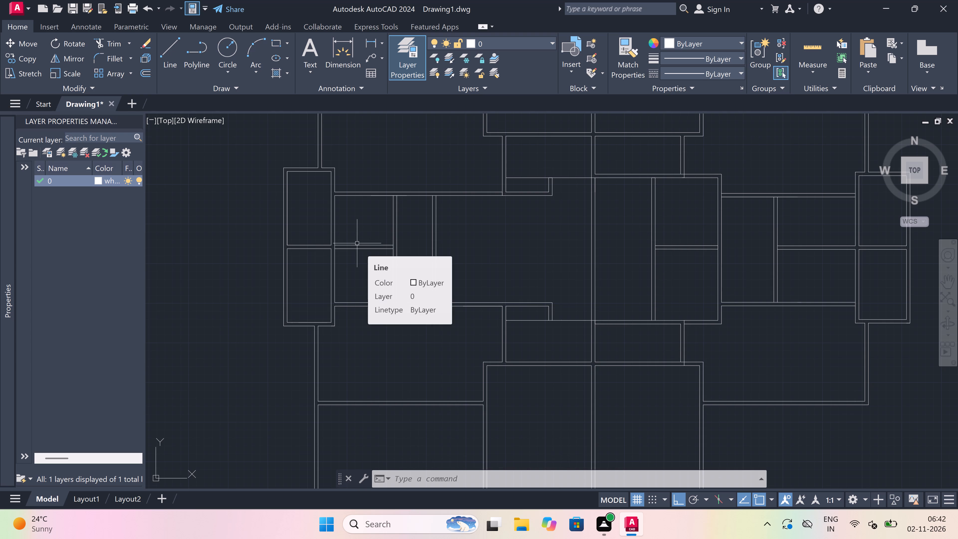
scroll(357, 244, up, 2)
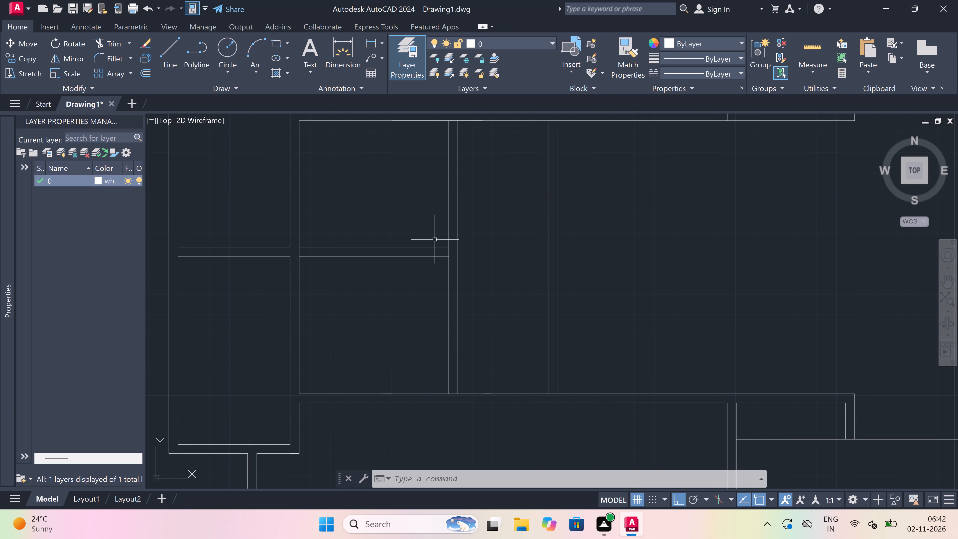
scroll(436, 244, down, 3)
scroll(433, 266, up, 2)
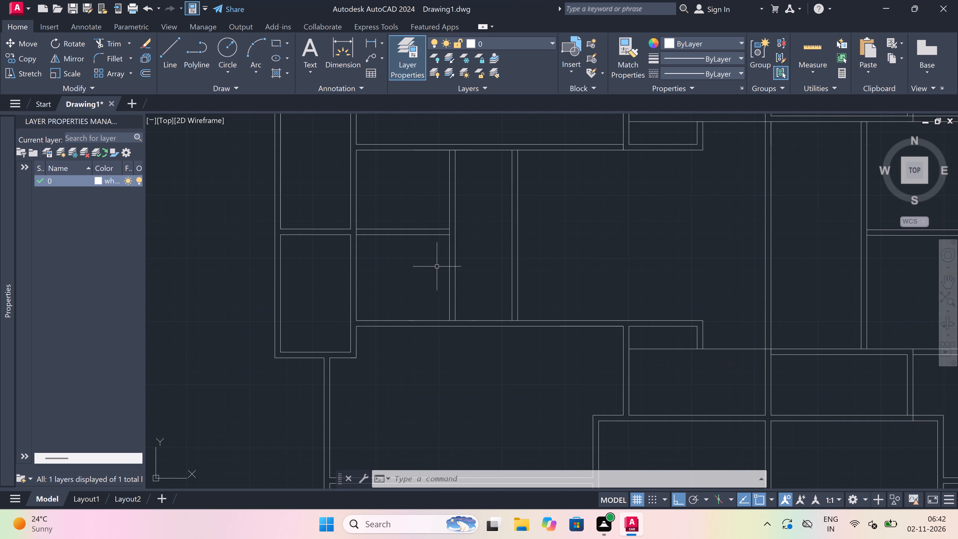
scroll(449, 246, up, 1)
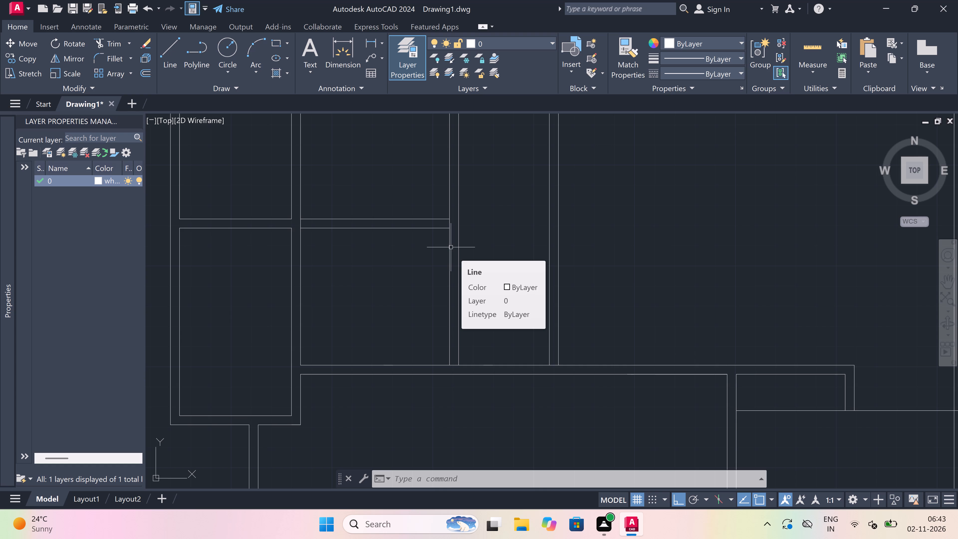
scroll(456, 242, down, 5)
scroll(429, 330, down, 2)
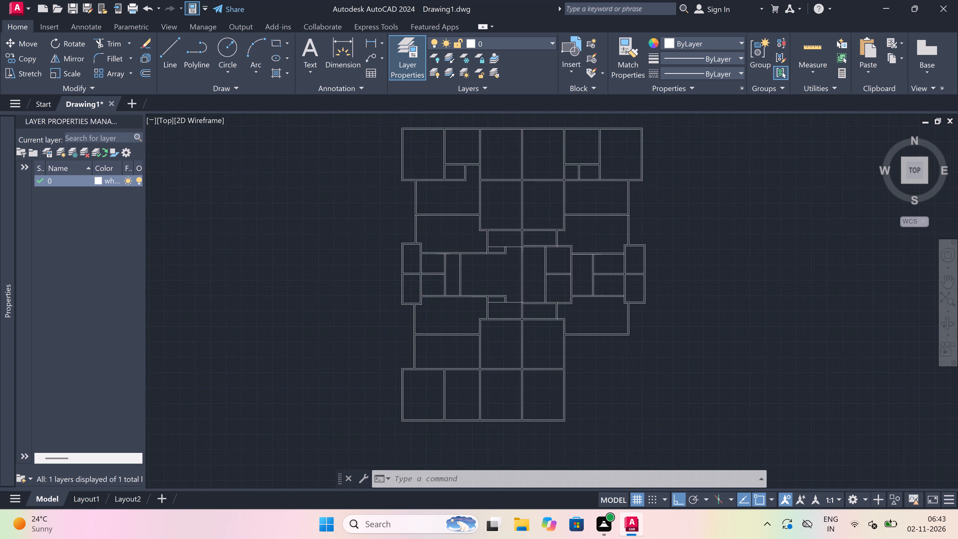
Draw the outer wall line from the small east room's southeast corner down level with the plan's bottom wall, and west to the bottom row's southeast corner.
scroll(429, 330, down, 1)
scroll(515, 326, up, 2)
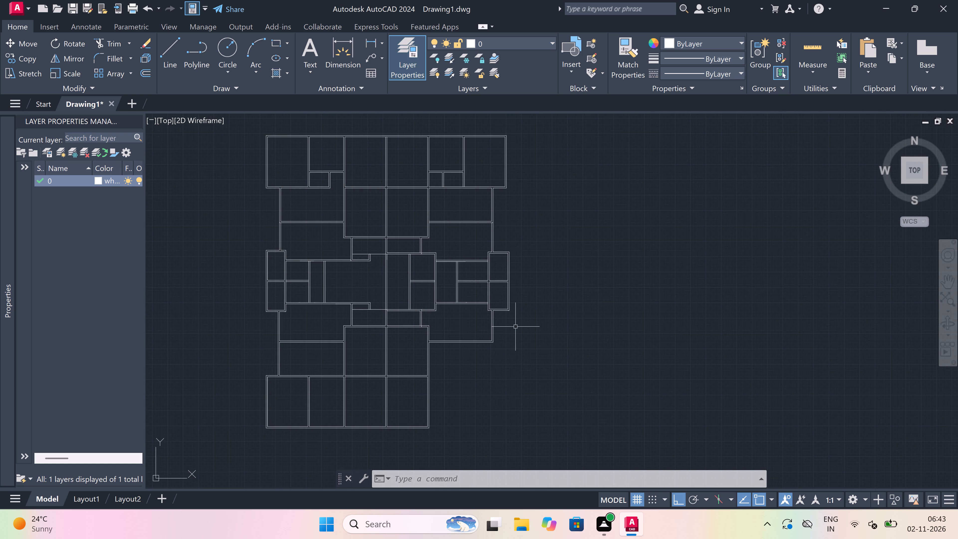
text(l)
key(space)
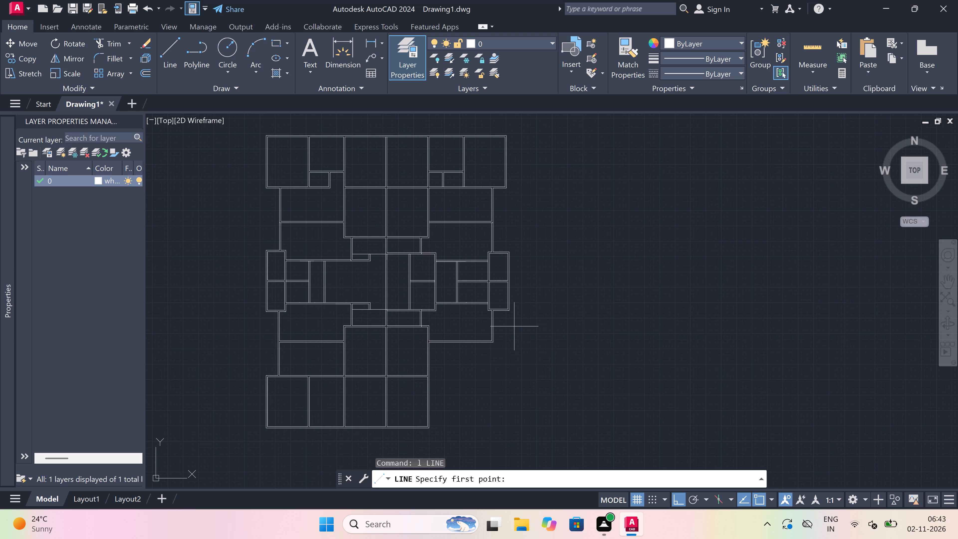
scroll(513, 318, up, 3)
click(495, 291)
scroll(495, 291, down, 2)
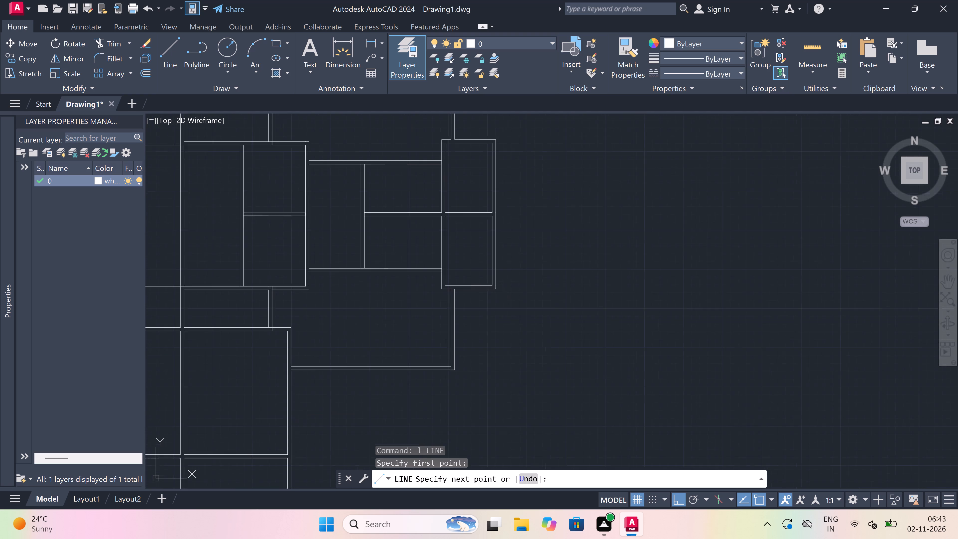
scroll(495, 291, down, 1)
scroll(491, 404, up, 1)
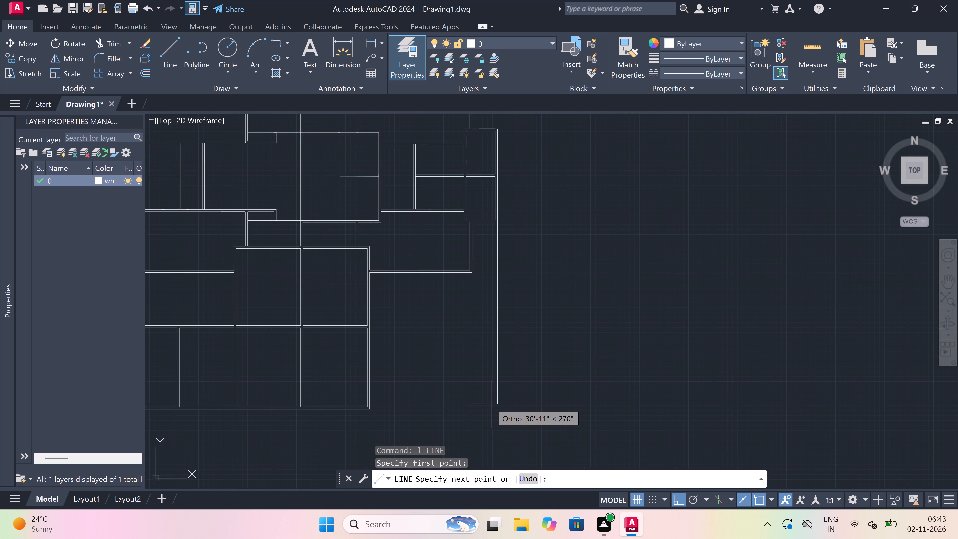
scroll(365, 422, up, 2)
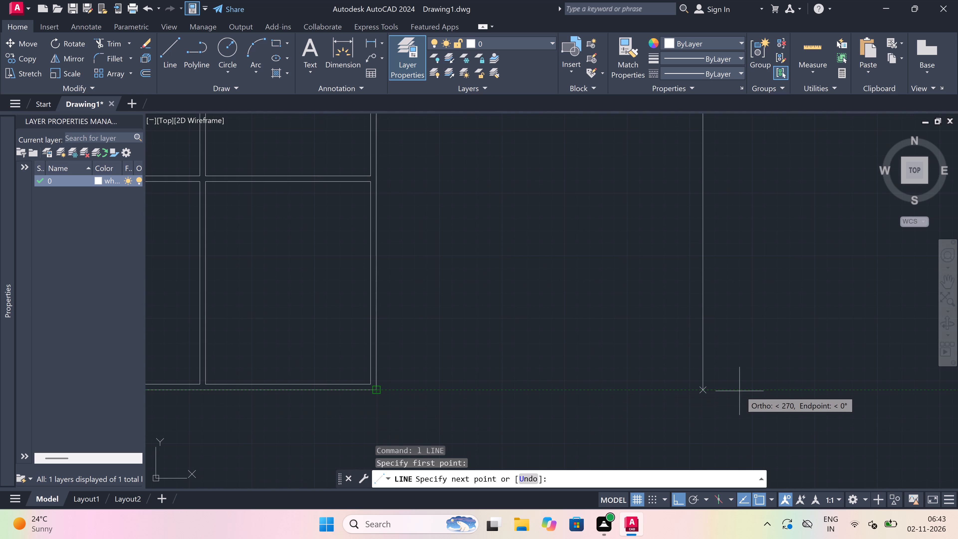
drag(706, 391, 700, 391)
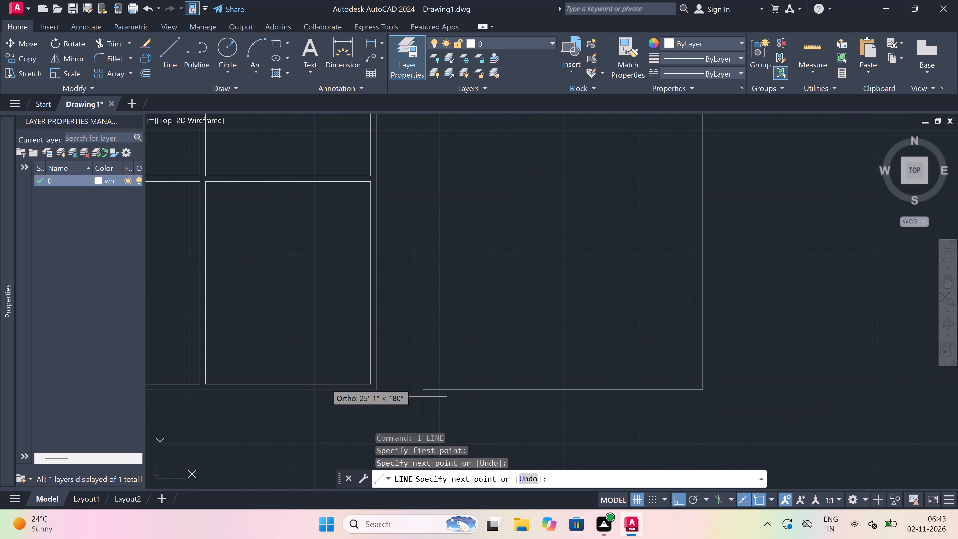
click(376, 392)
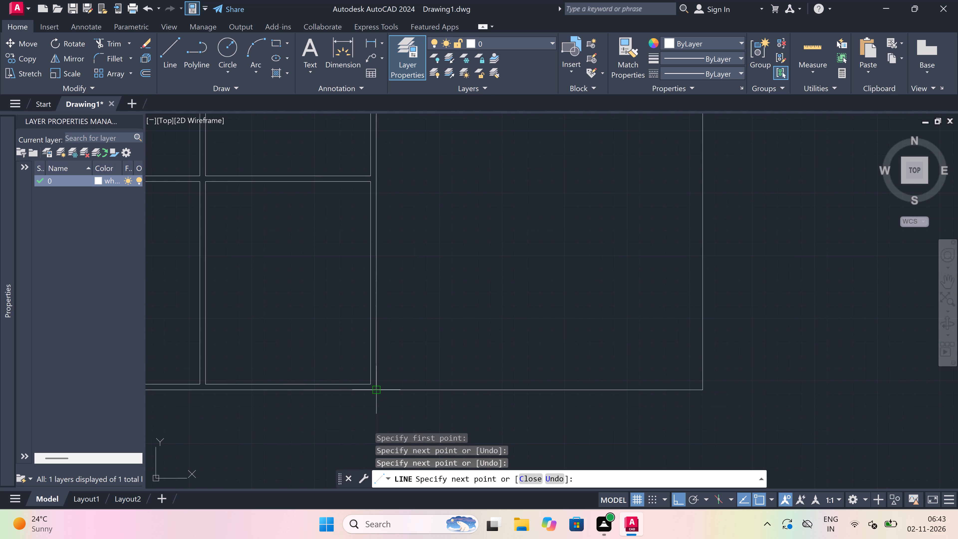
key(Escape)
Draw the inner east wall line from the small east room's bottom wall, aligned with its inner east line, down to the new outer bottom line.
key(space)
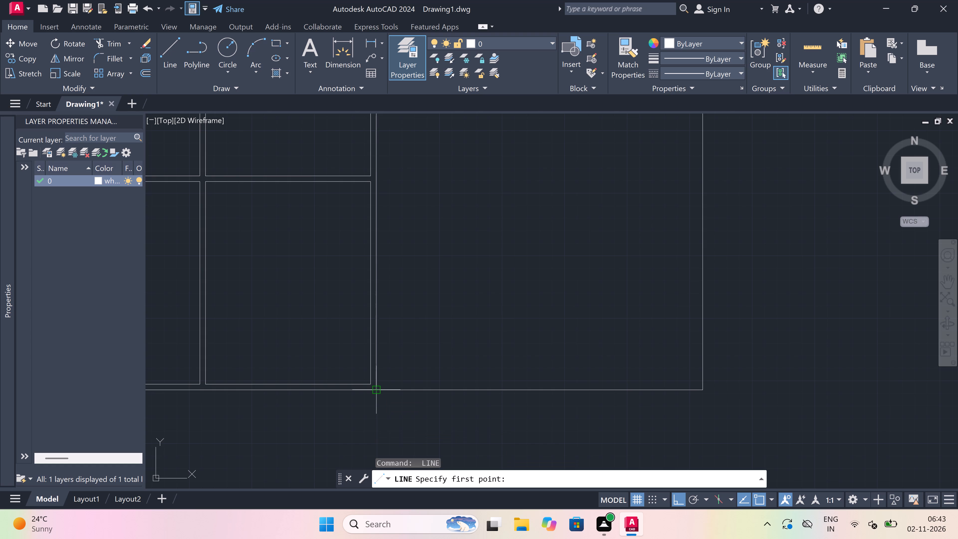
scroll(376, 392, down, 5)
scroll(401, 343, up, 3)
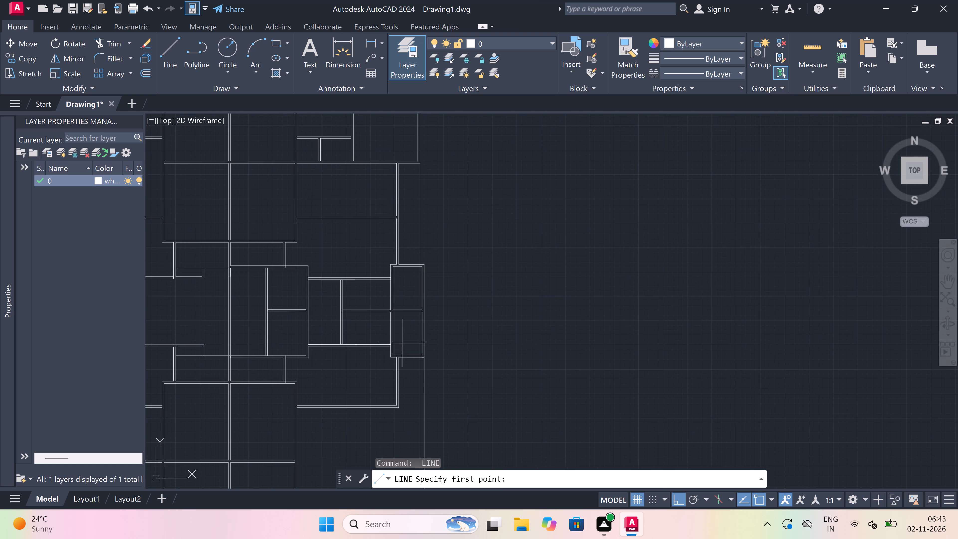
scroll(405, 360, up, 2)
scroll(463, 358, up, 3)
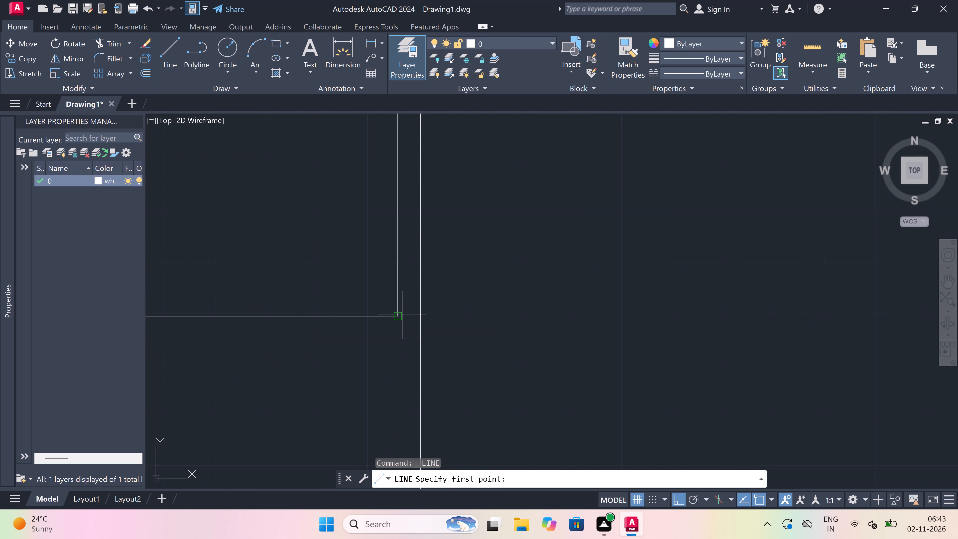
scroll(395, 347, up, 1)
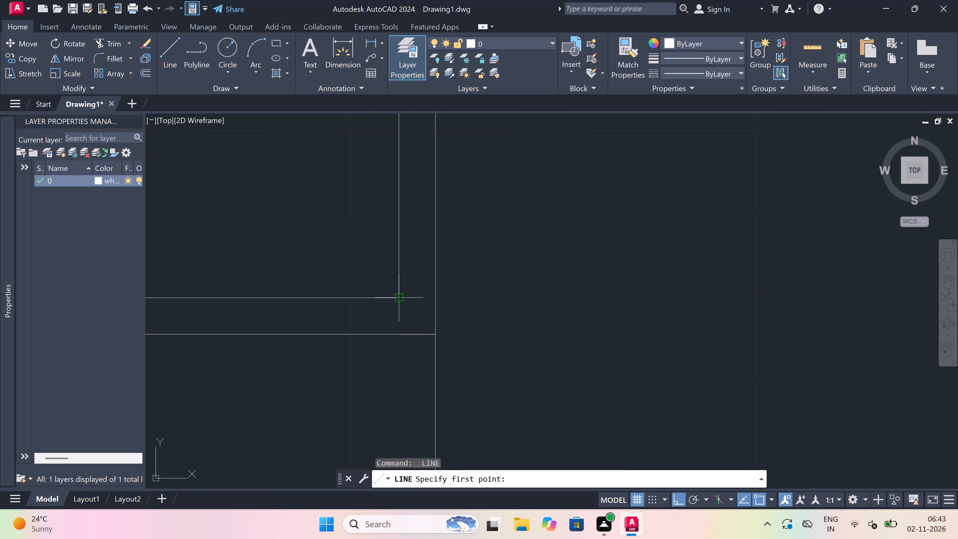
click(396, 336)
scroll(396, 336, down, 8)
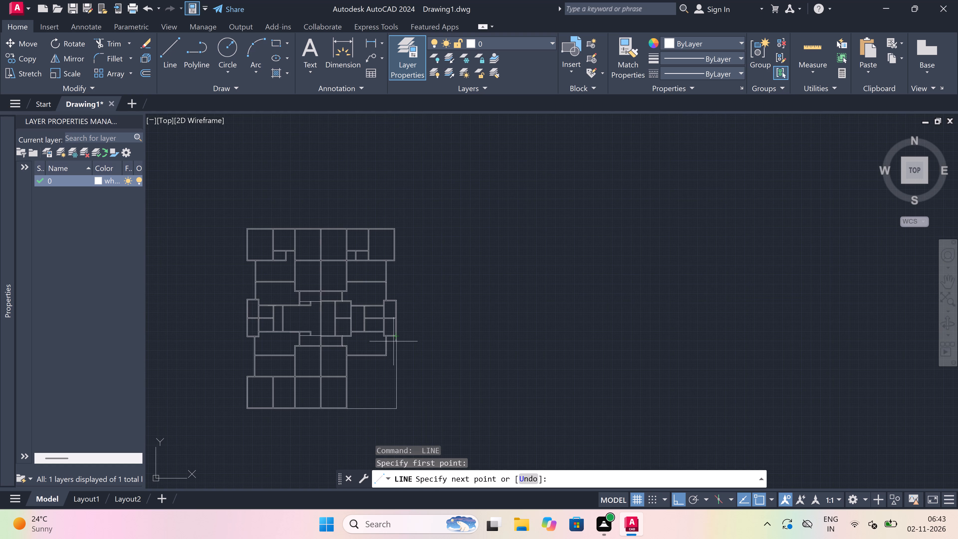
scroll(387, 418, up, 5)
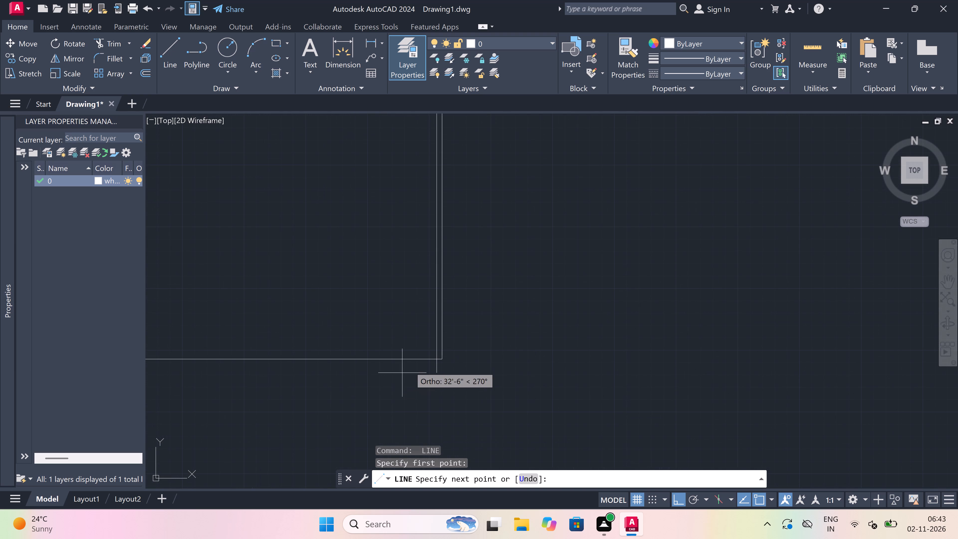
scroll(436, 359, up, 4)
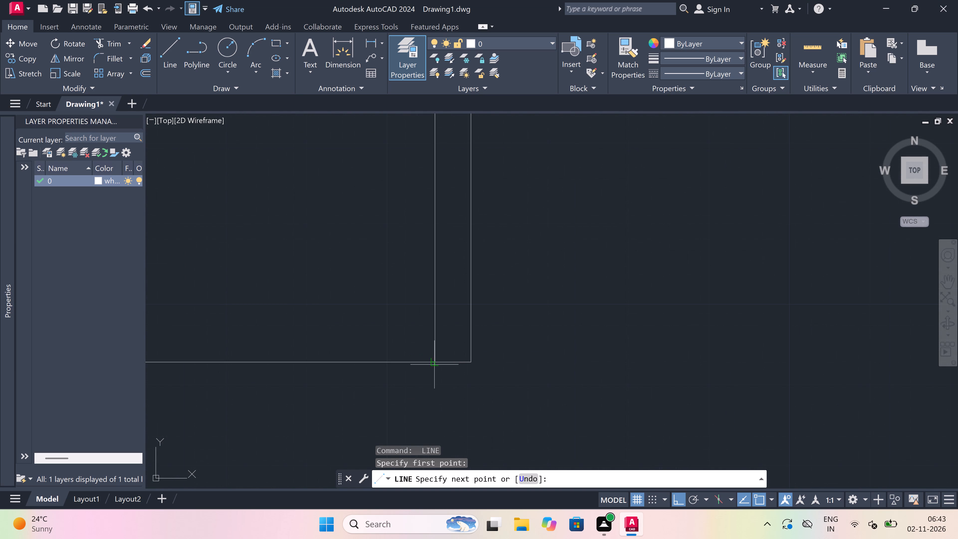
click(433, 369)
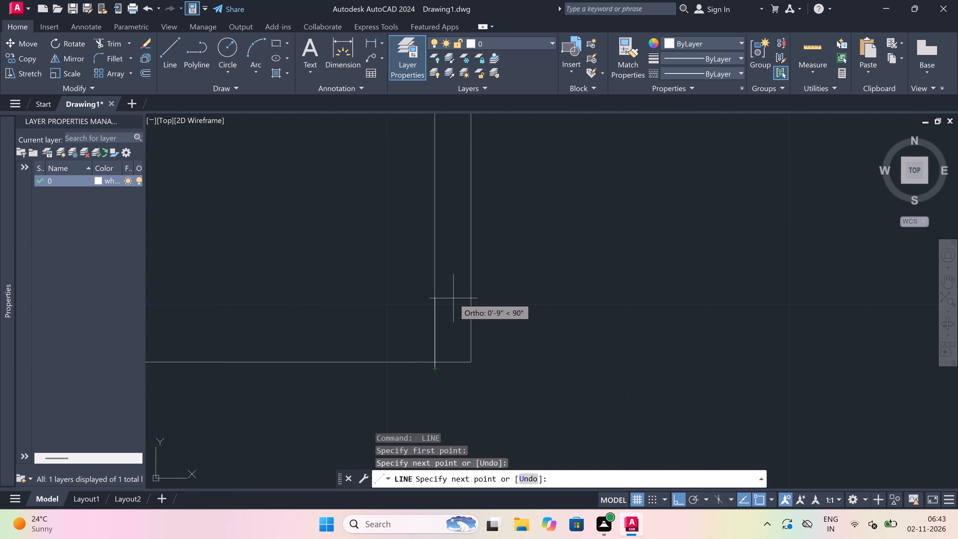
key(ctrl+z)
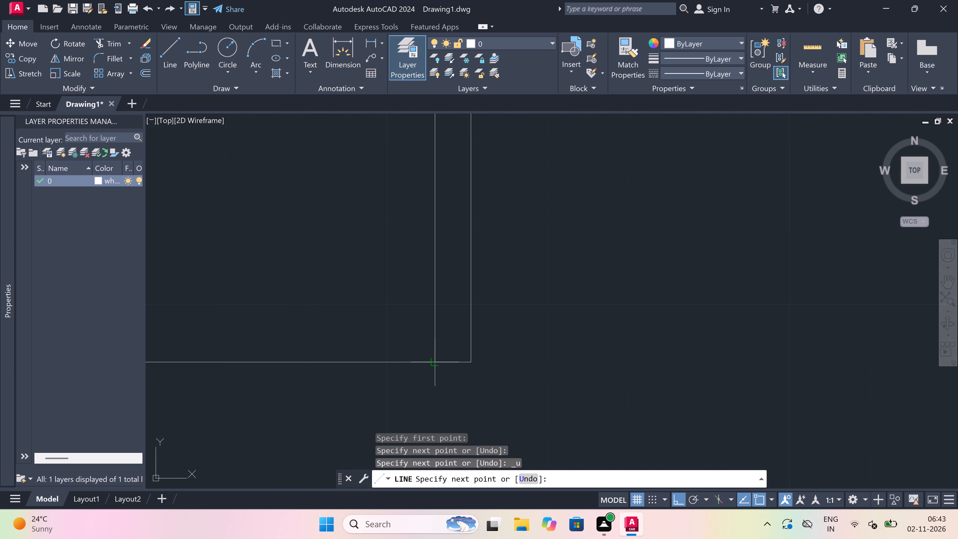
click(432, 364)
Continue the line 4.5" back north, and draw the inner bottom wall line west to the bottom row's east wall.
text(4.5")
key(space)
scroll(421, 311, down, 4)
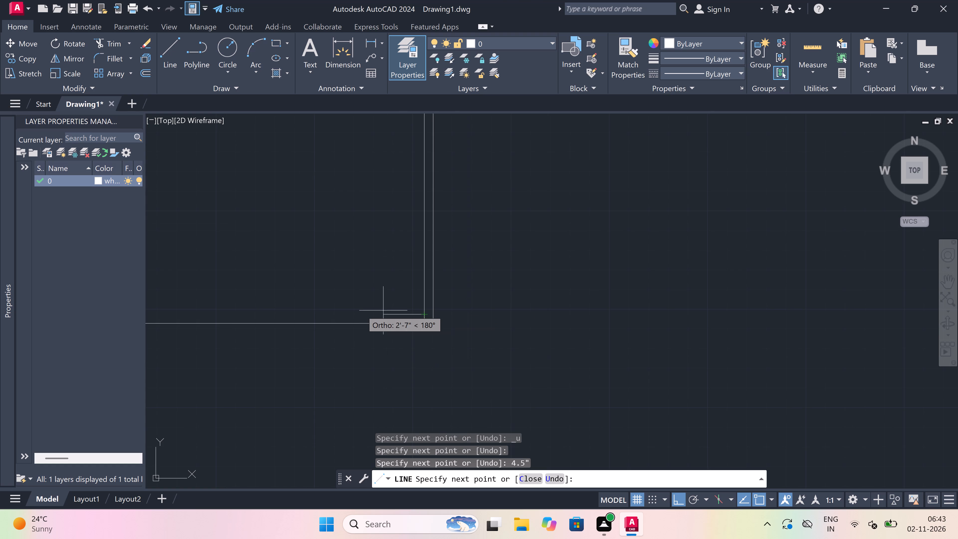
scroll(359, 309, down, 4)
scroll(247, 292, up, 2)
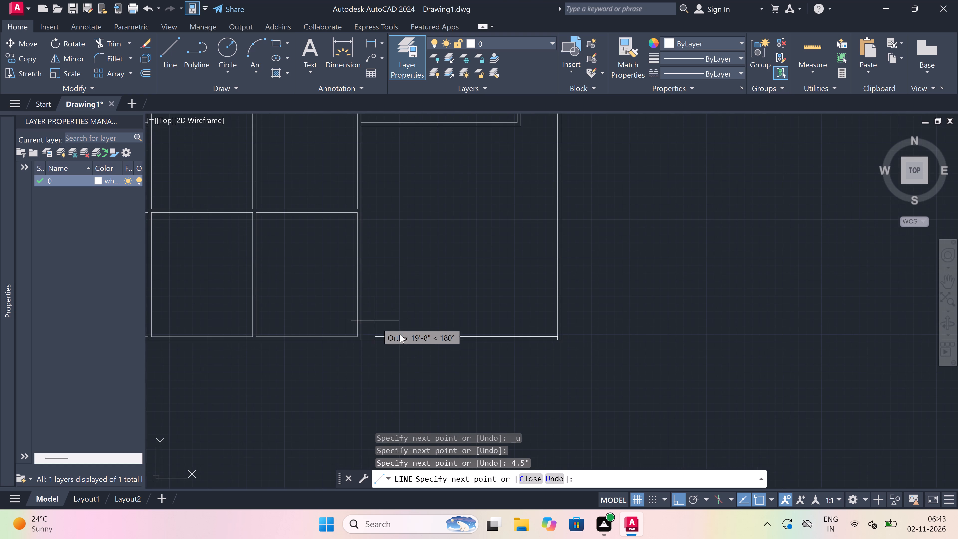
scroll(371, 339, up, 3)
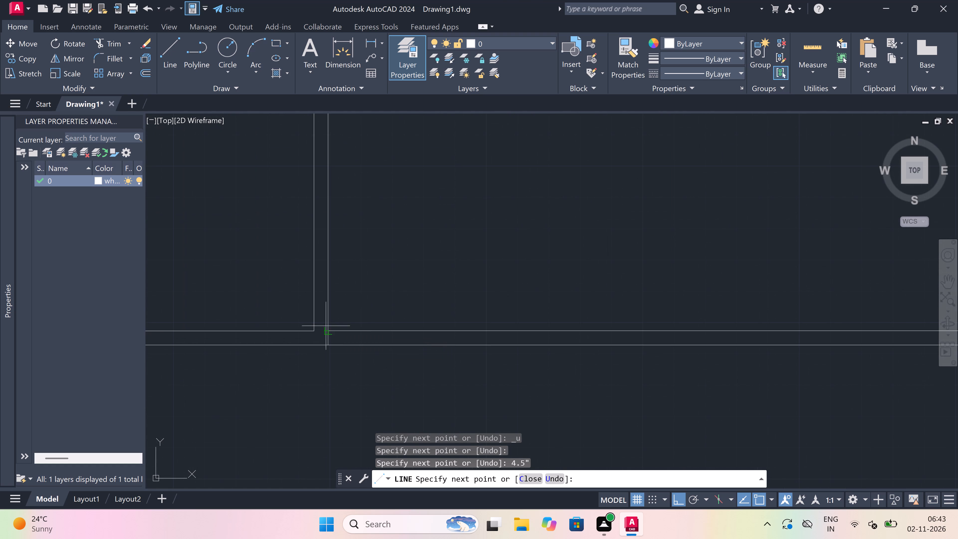
click(333, 330)
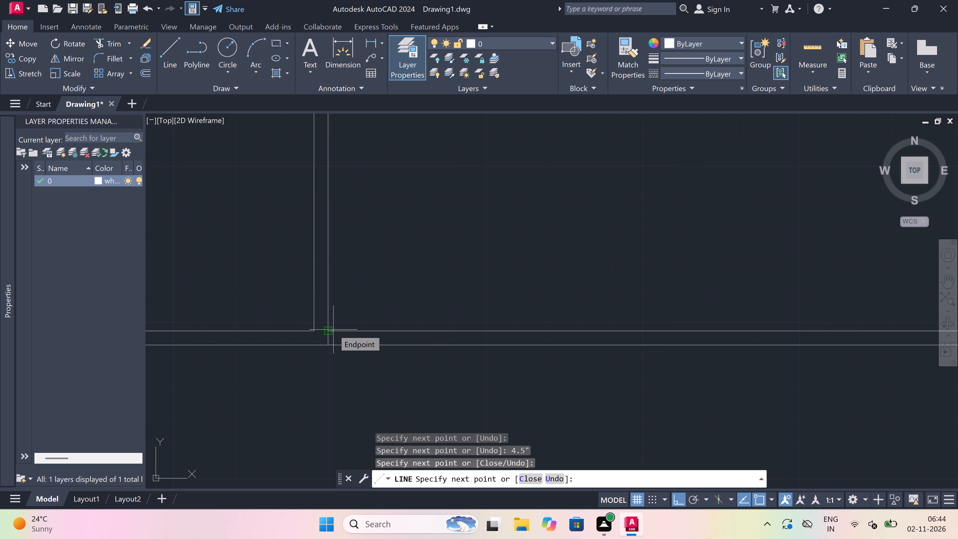
key(Escape)
Trim the vertical stubs between the new bottom wall's two lines, at the bottom row's east wall and at the southeast corner.
key(t)
key(r)
key(space)
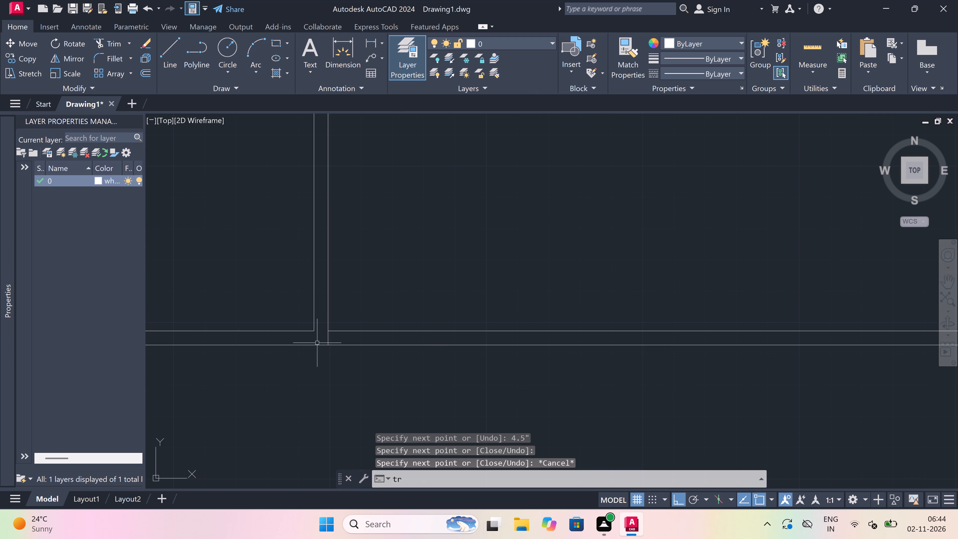
click(325, 339)
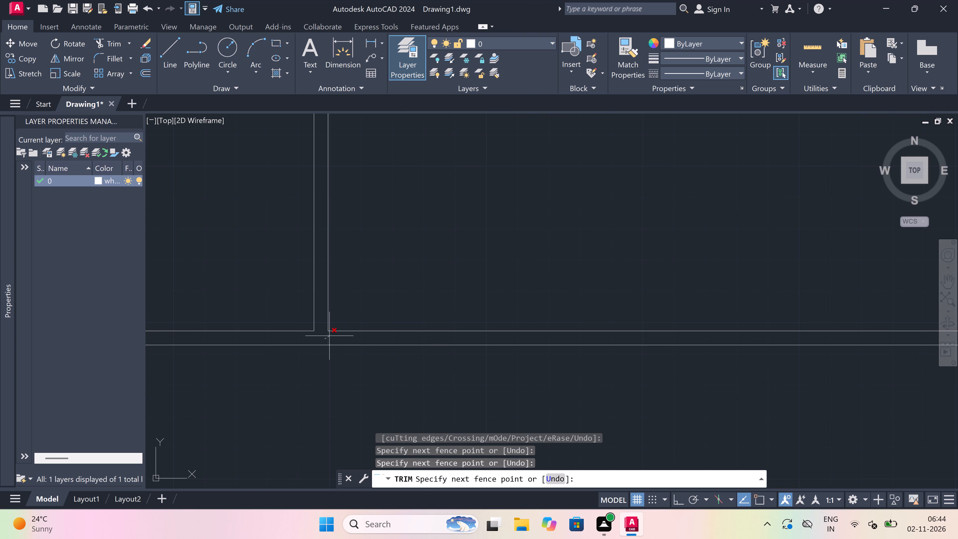
click(330, 336)
scroll(330, 336, down, 4)
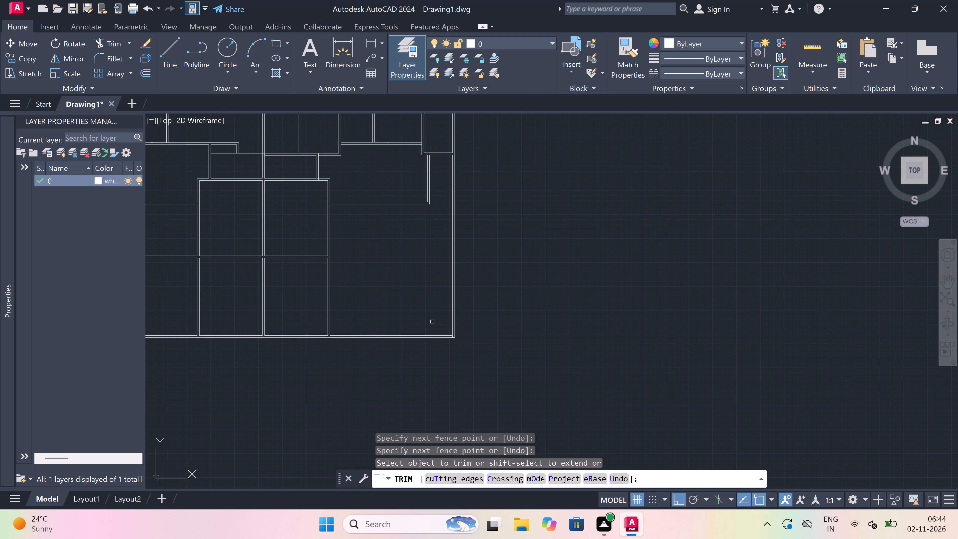
scroll(455, 335, up, 6)
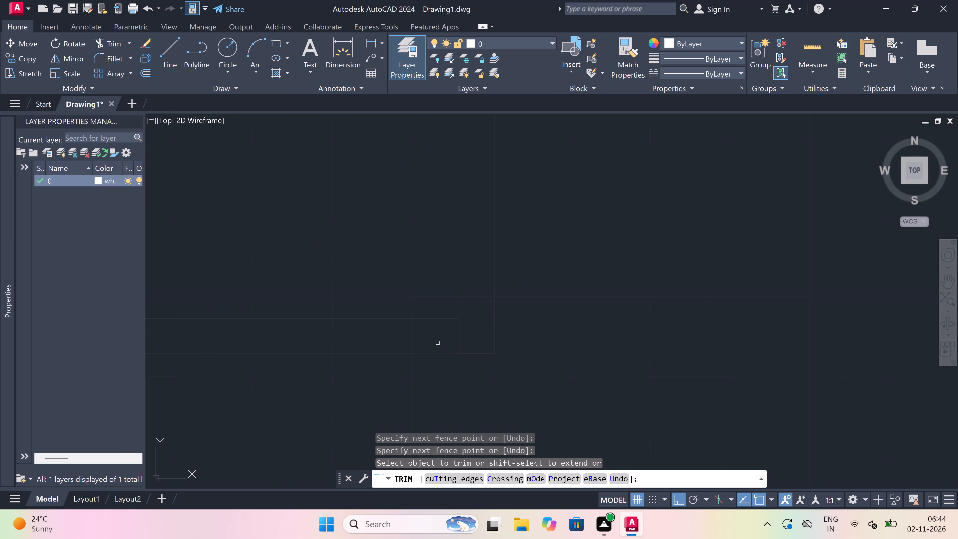
click(438, 343)
click(469, 331)
key(Escape)
scroll(439, 356, down, 1)
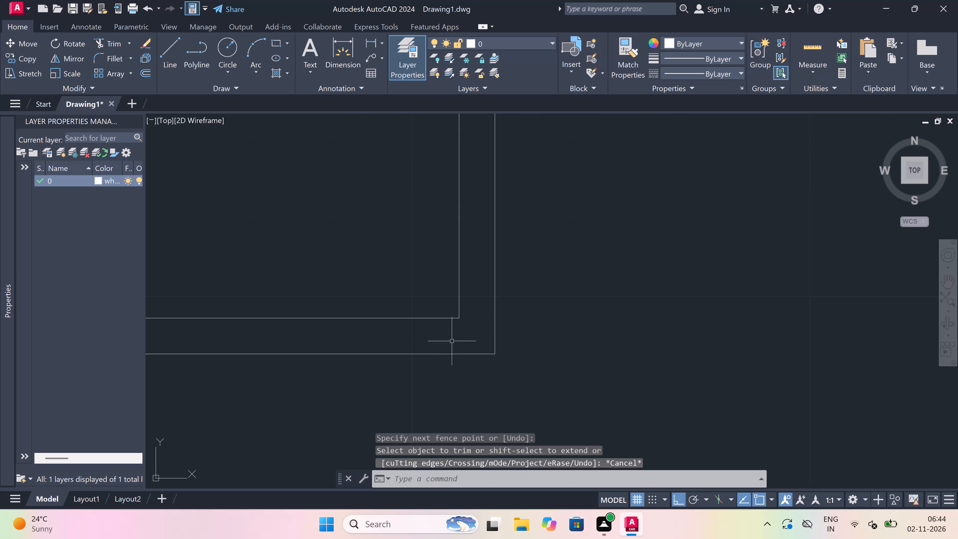
Draw the inner wall line east from the bottom row's top wall, aligned with the room above's inner east line, and north to that room's bottom wall.
scroll(448, 344, down, 4)
scroll(437, 363, down, 3)
scroll(384, 321, up, 3)
scroll(428, 328, down, 3)
scroll(432, 331, up, 2)
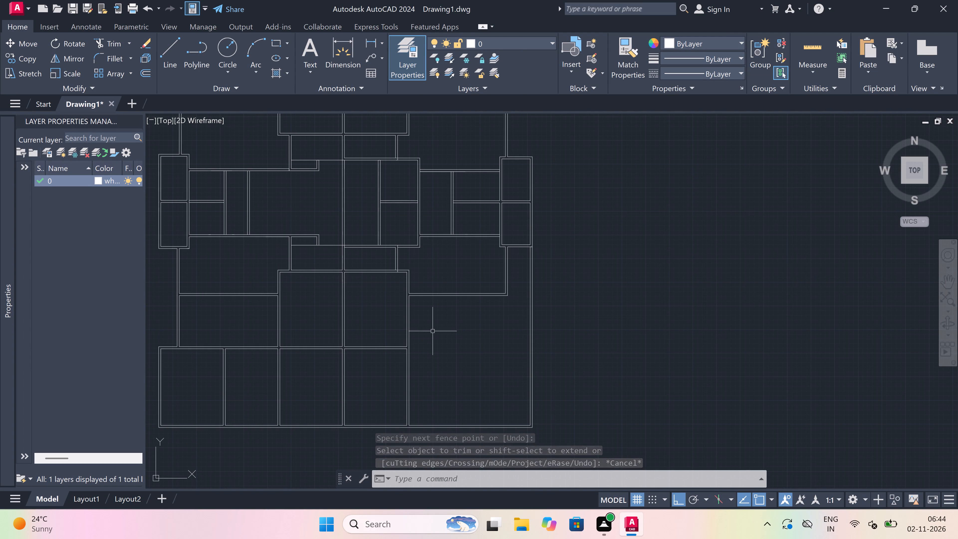
key(l)
key(space)
scroll(493, 312, up, 2)
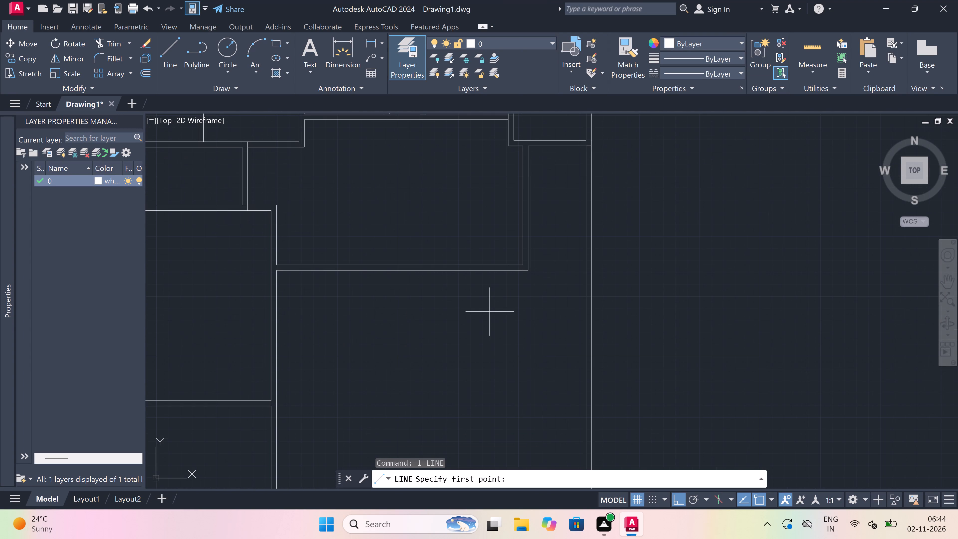
click(273, 396)
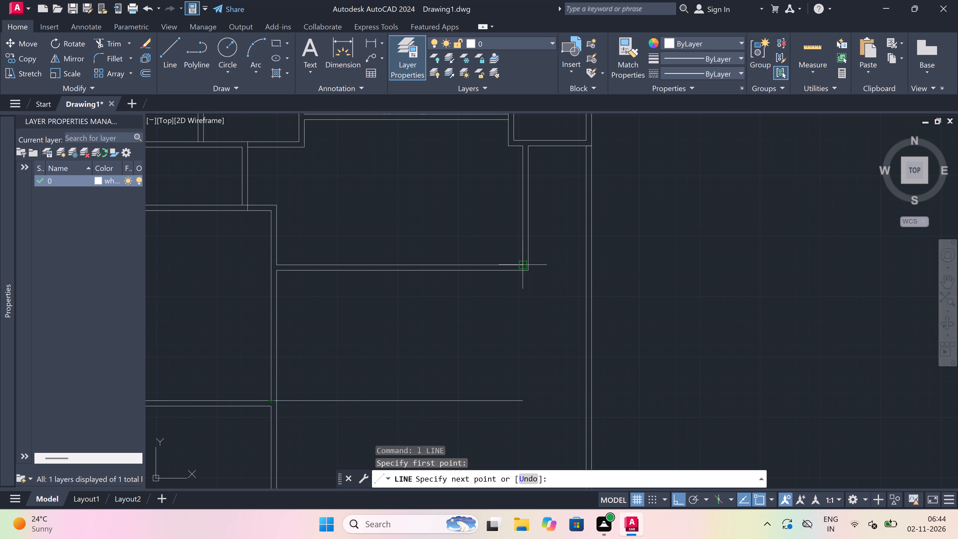
click(520, 398)
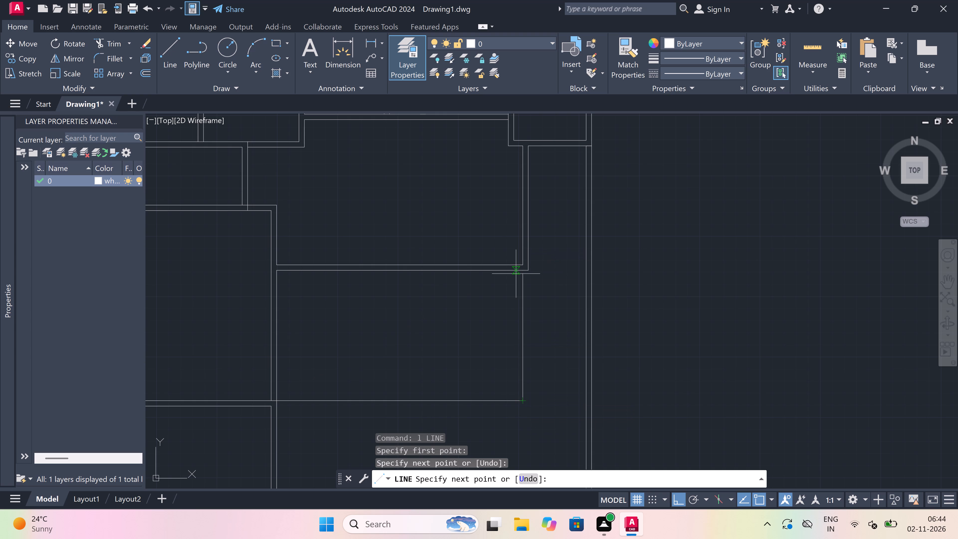
click(520, 272)
key(Escape)
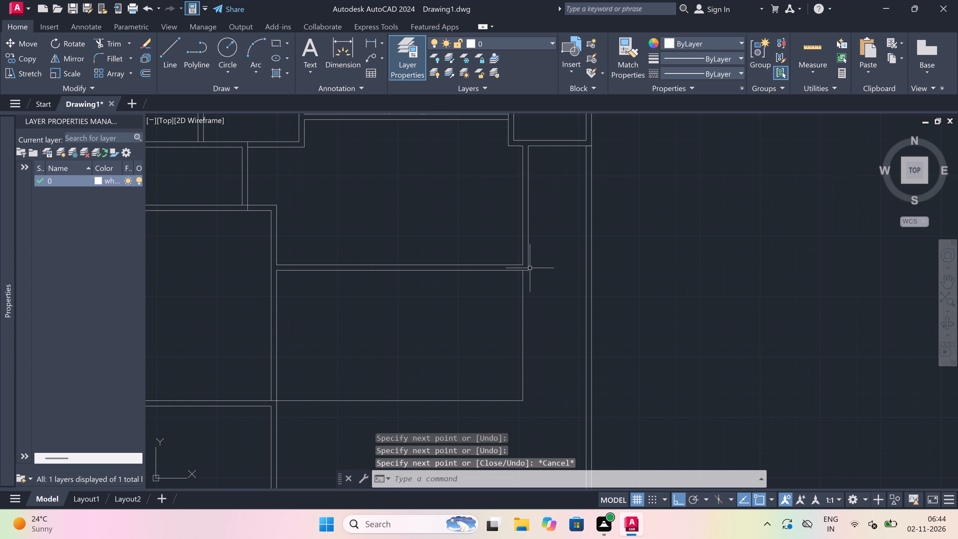
Draw the outer wall line south from the upper east room's southeast corner to the new inner line's level, 4.5" further, and west to the bottom row's wall.
key(space)
click(530, 268)
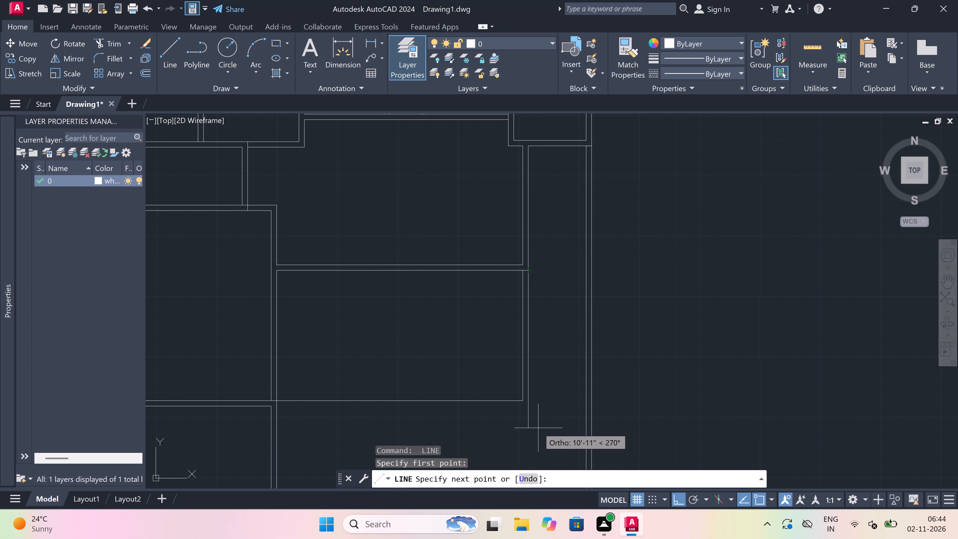
scroll(535, 407, up, 2)
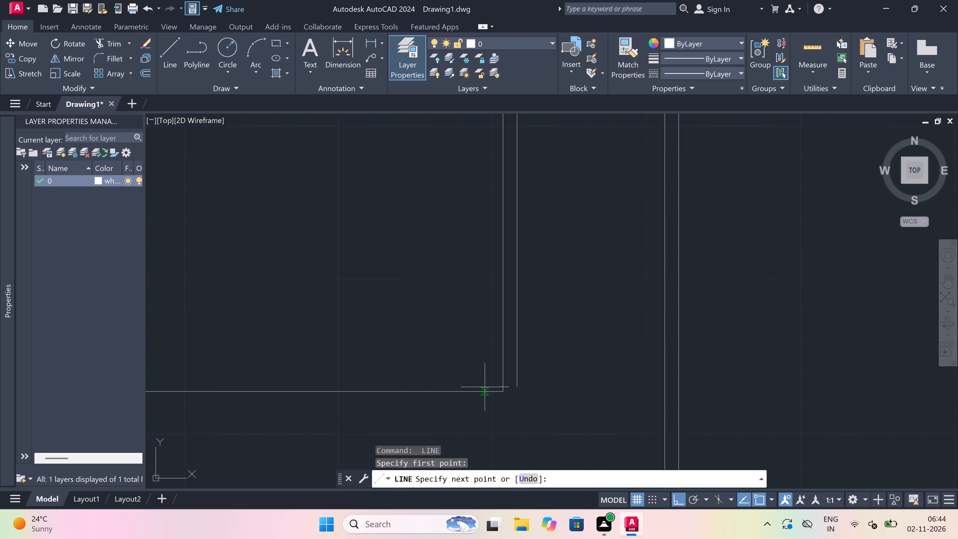
click(520, 393)
scroll(520, 393, down, 3)
scroll(519, 409, up, 1)
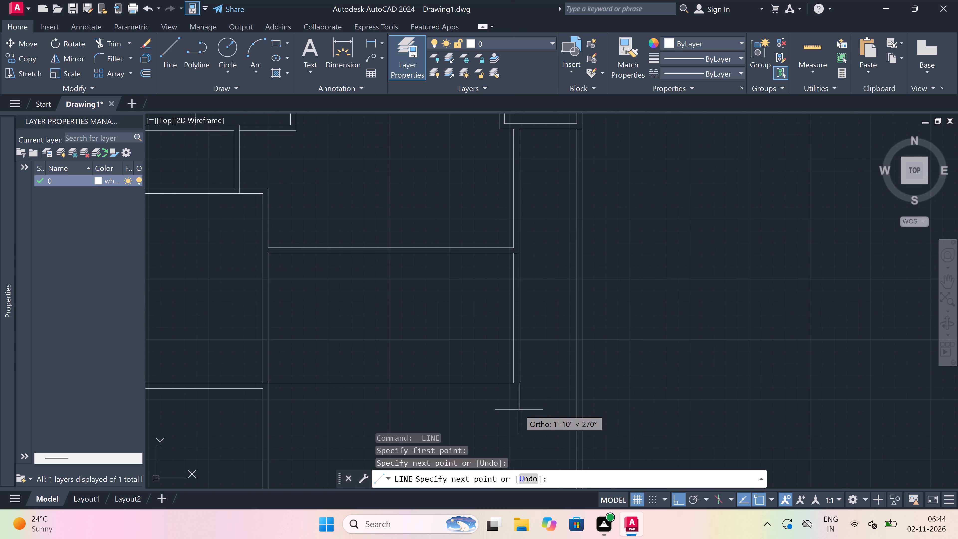
text(4.5")
key(space)
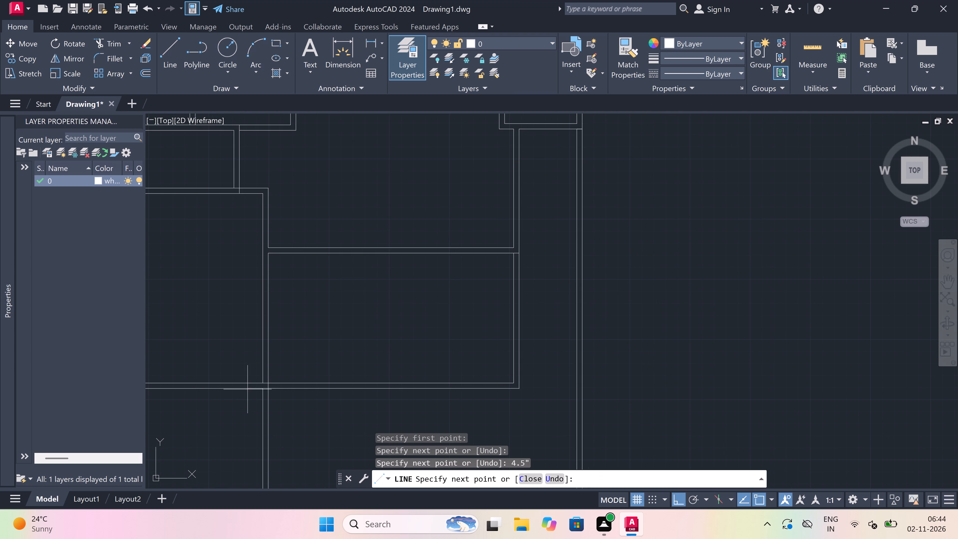
scroll(256, 391, up, 3)
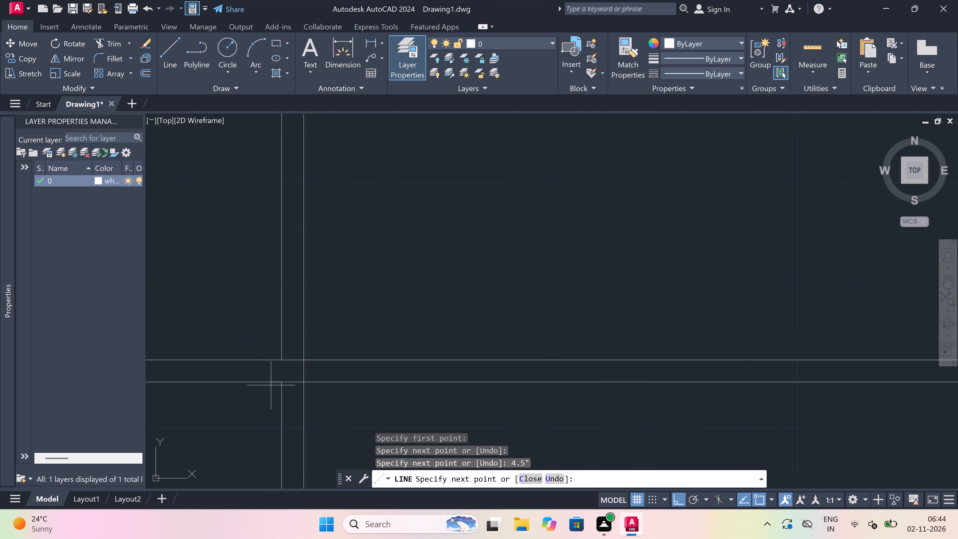
click(304, 381)
key(Escape)
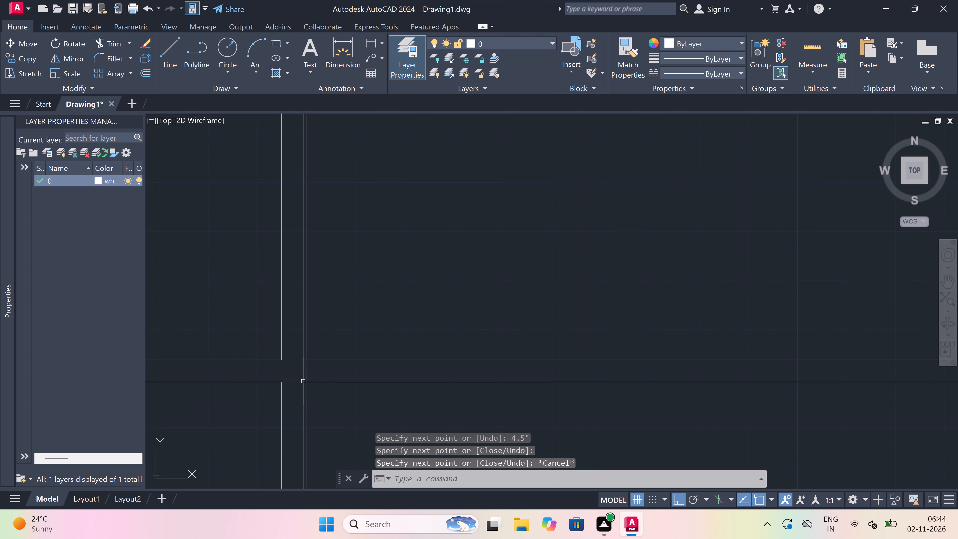
Trim the line segments crossing the junction where the new double wall meets the bottom row's wall intersection.
text(tr)
key(space)
click(291, 379)
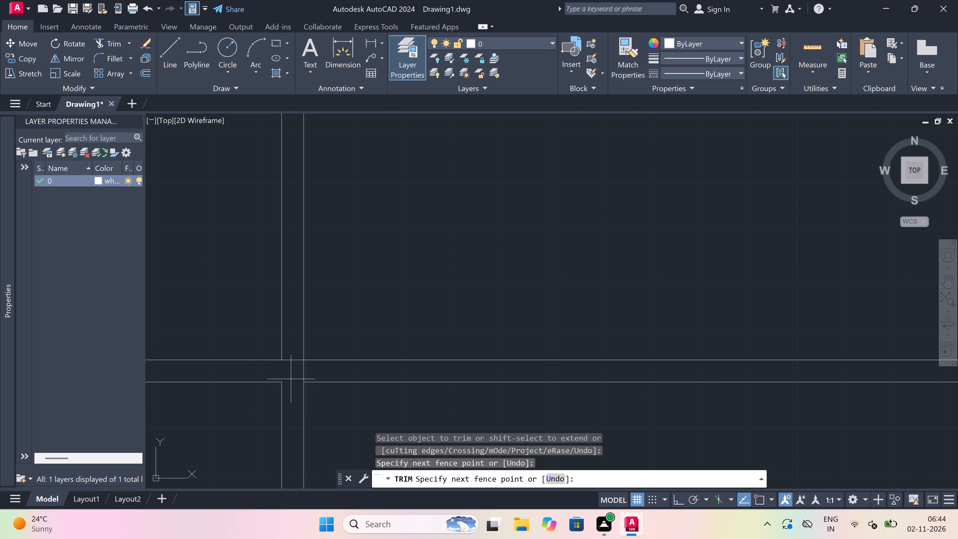
click(294, 345)
click(294, 368)
click(317, 367)
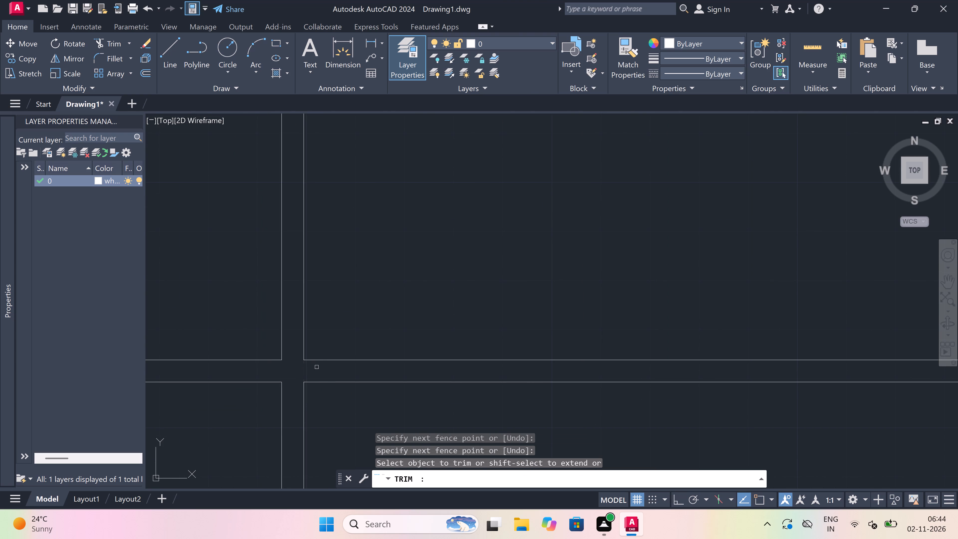
scroll(310, 368, down, 5)
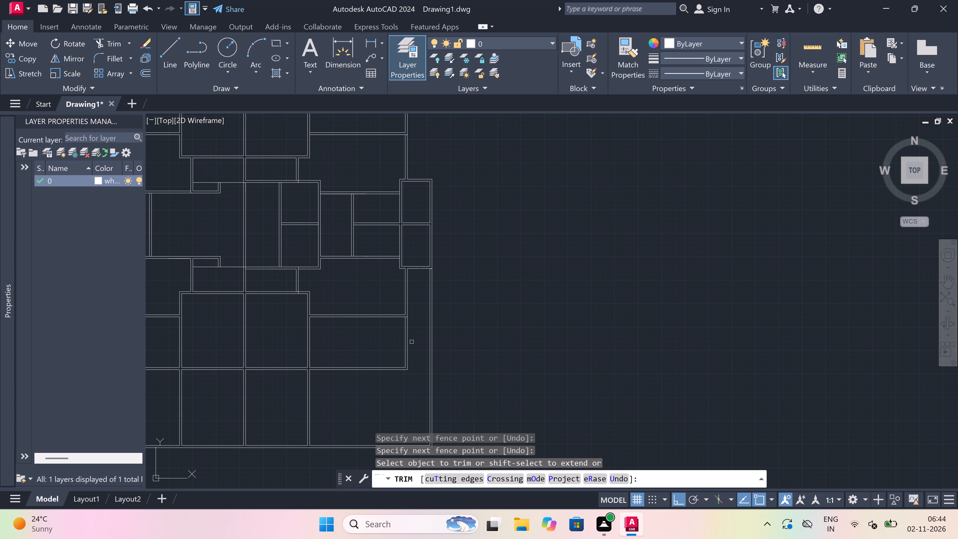
scroll(406, 333, down, 2)
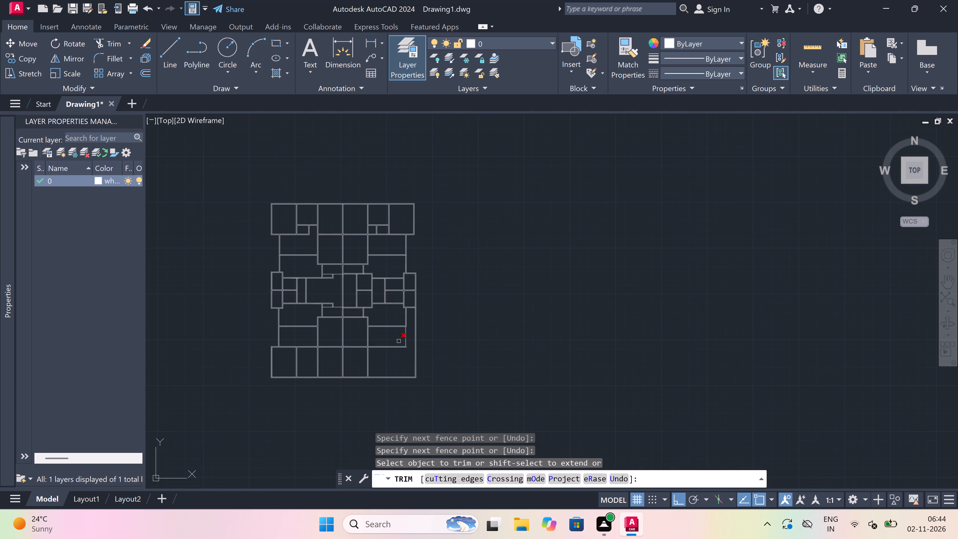
scroll(374, 363, up, 1)
key(Escape)
Extend both lines of the new horizontal wall east to the outer east wall's lines.
scroll(417, 341, up, 1)
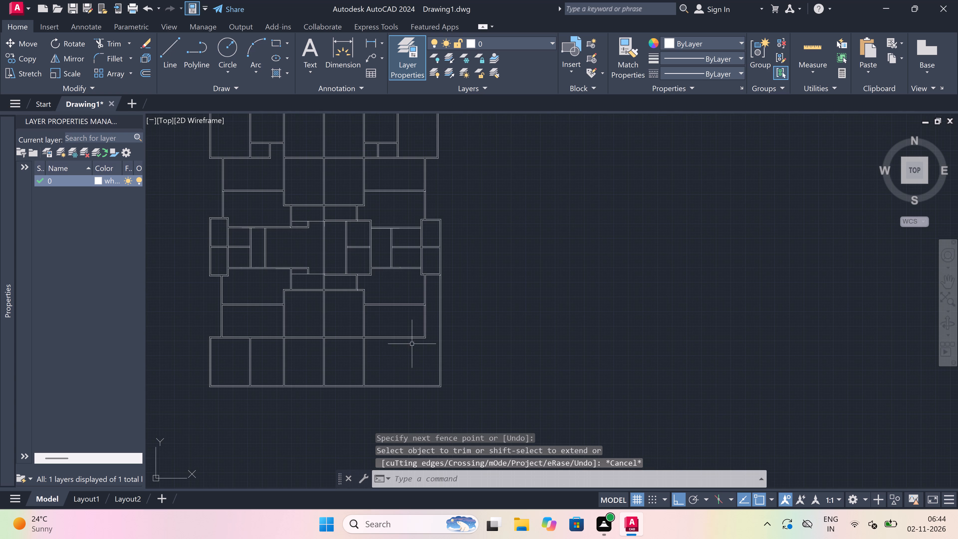
scroll(417, 341, up, 1)
text(ex)
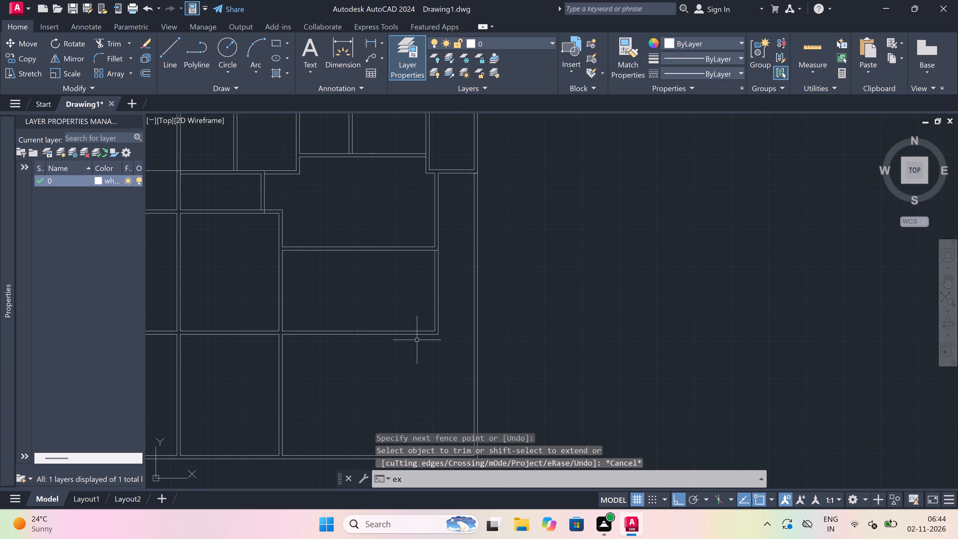
key(space)
click(414, 330)
click(414, 341)
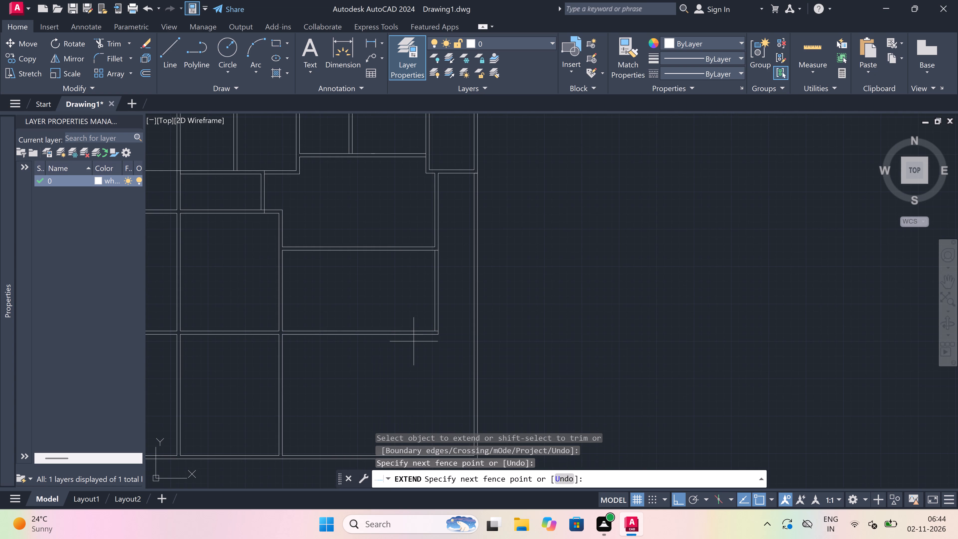
click(412, 321)
scroll(438, 334, up, 3)
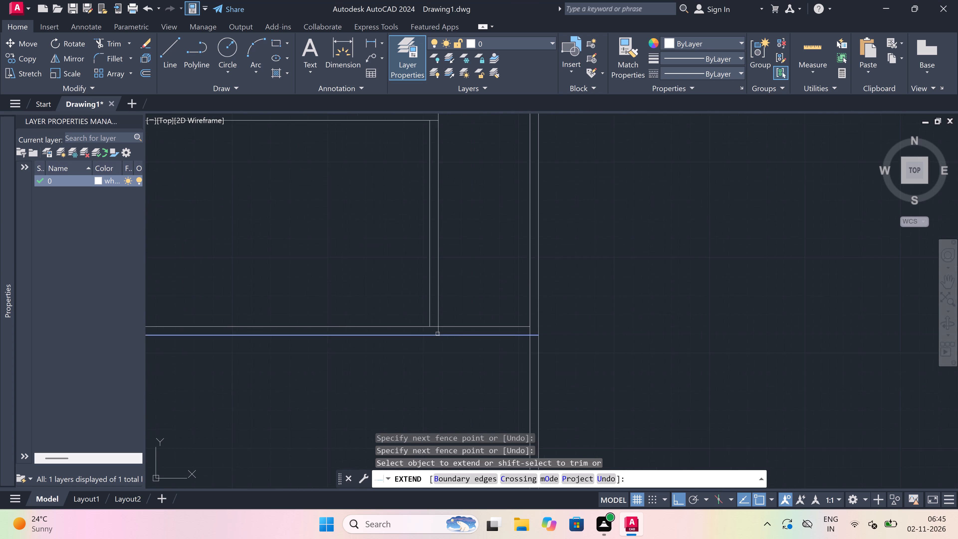
click(457, 325)
click(512, 306)
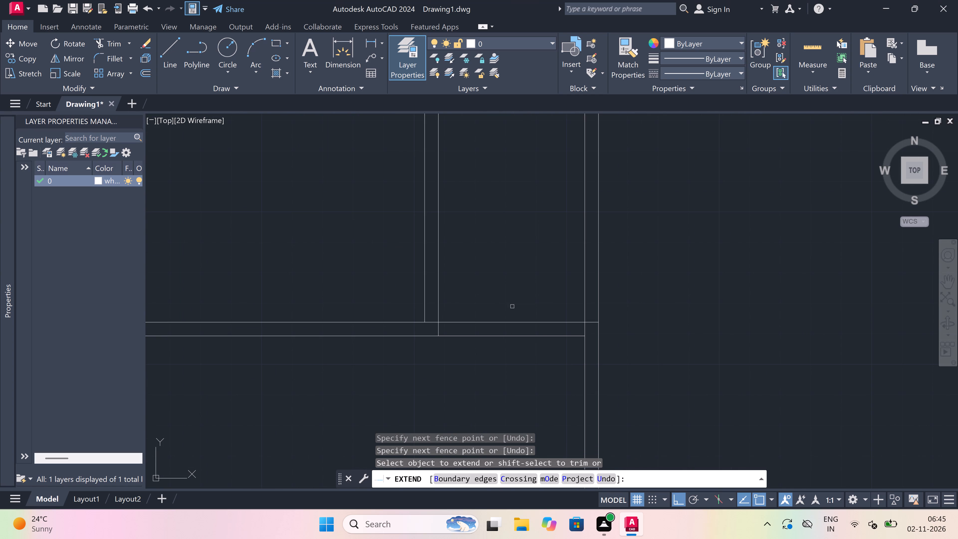
scroll(512, 306, down, 5)
key(Escape)
Trim away both outer east wall lines between the small east room and the extended horizontal wall.
scroll(557, 260, up, 2)
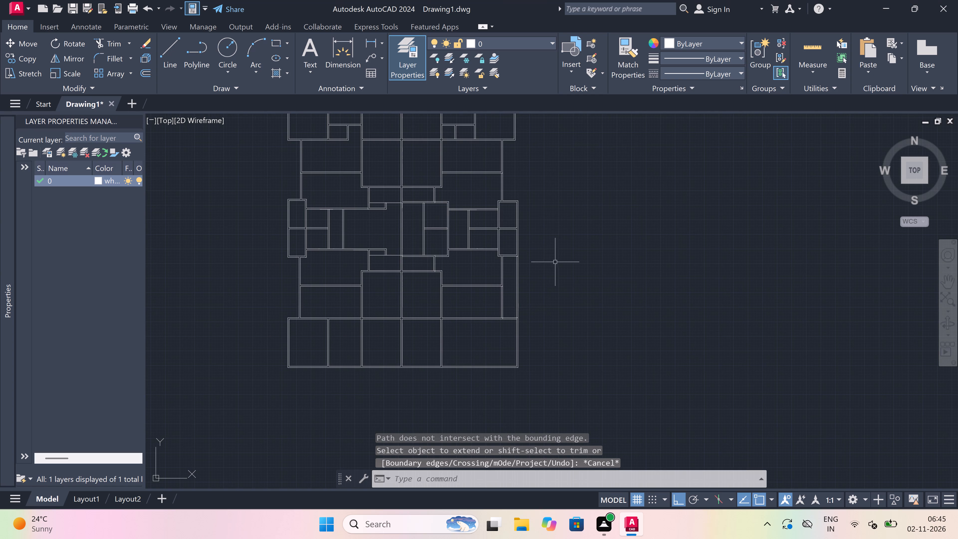
key(t)
key(r)
key(space)
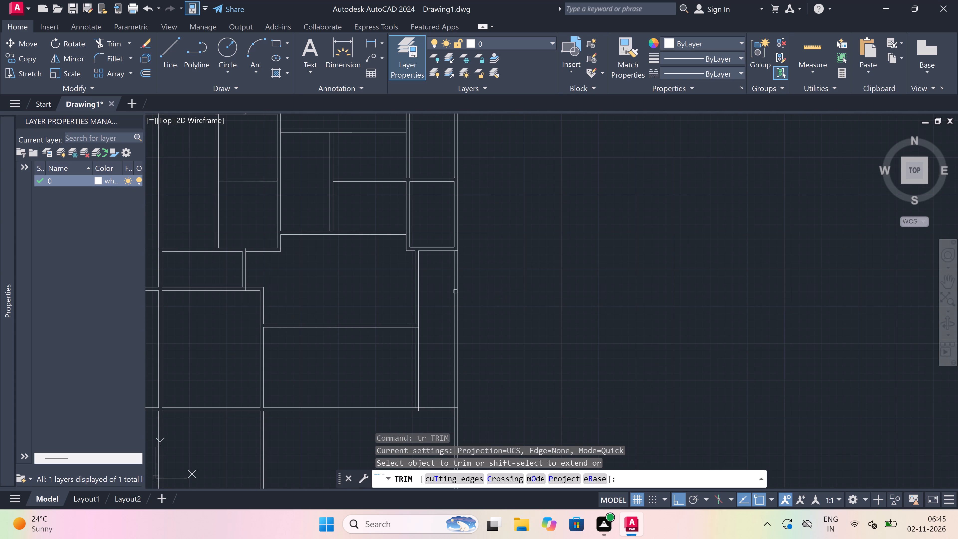
click(444, 296)
click(515, 289)
scroll(388, 329, down, 2)
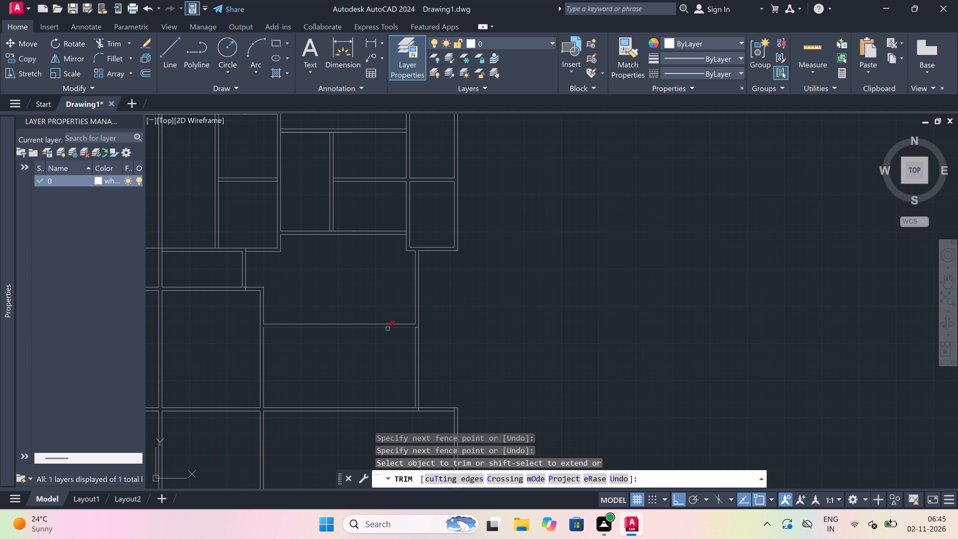
Trim the leftover segments where the vertical wall meets the extended horizontal wall and at the southeast room's northeast corner.
scroll(388, 353, up, 3)
scroll(427, 388, up, 4)
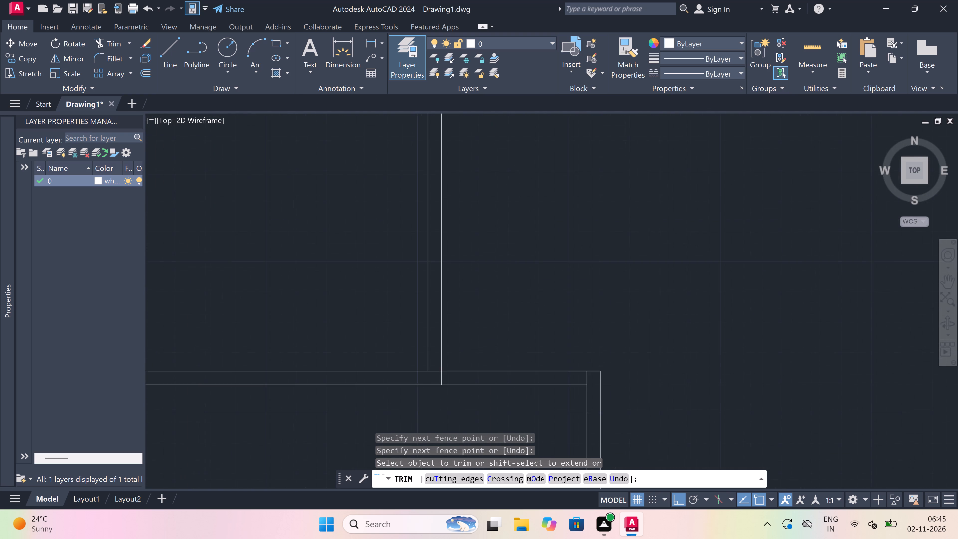
click(433, 355)
click(440, 328)
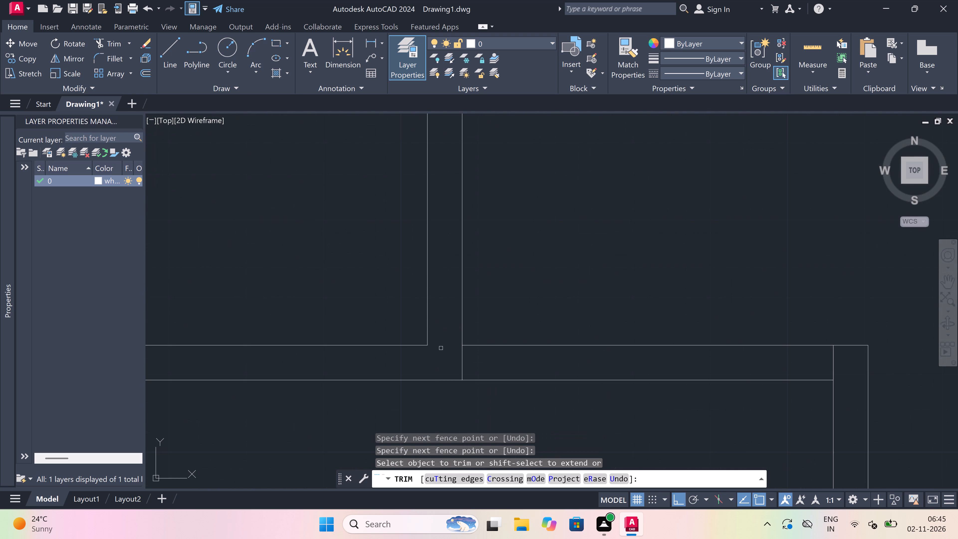
click(434, 358)
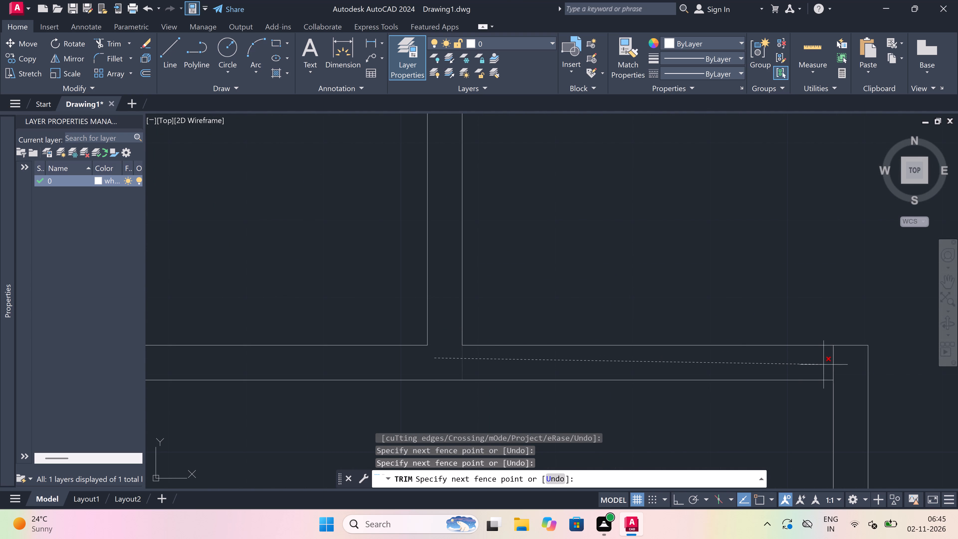
click(843, 362)
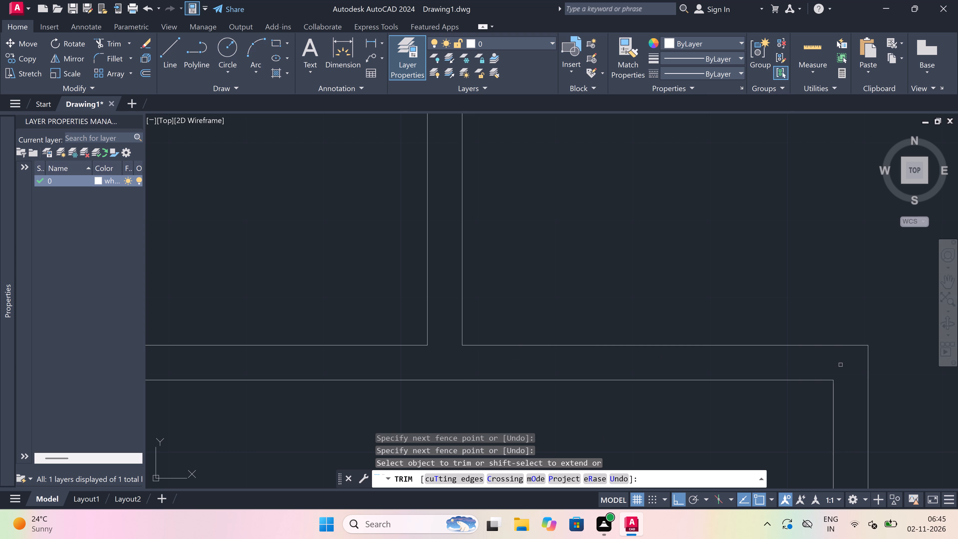
scroll(570, 343, down, 5)
scroll(491, 342, down, 2)
scroll(494, 384, up, 2)
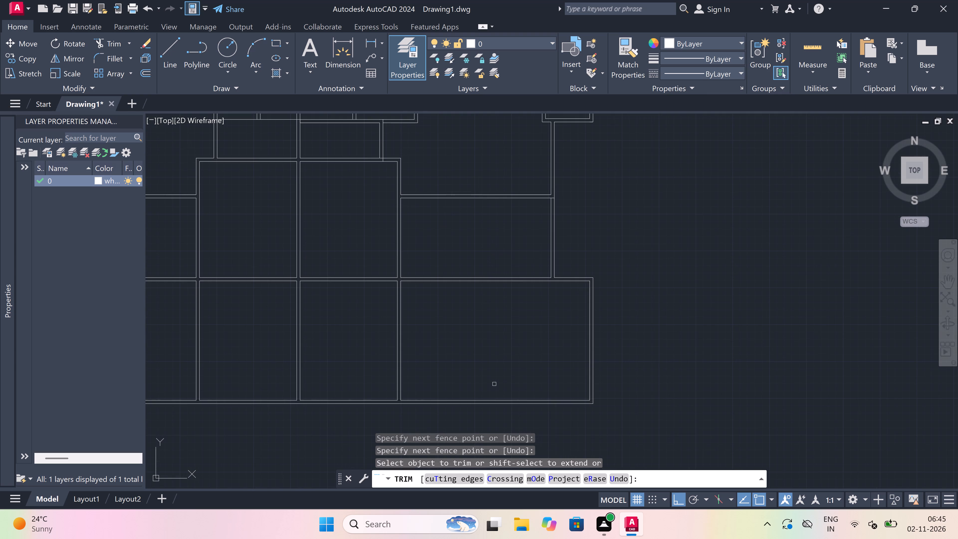
scroll(487, 379, down, 1)
key(Escape)
Offset the southeast room's inner east wall line 11' west into the room.
scroll(497, 361, up, 1)
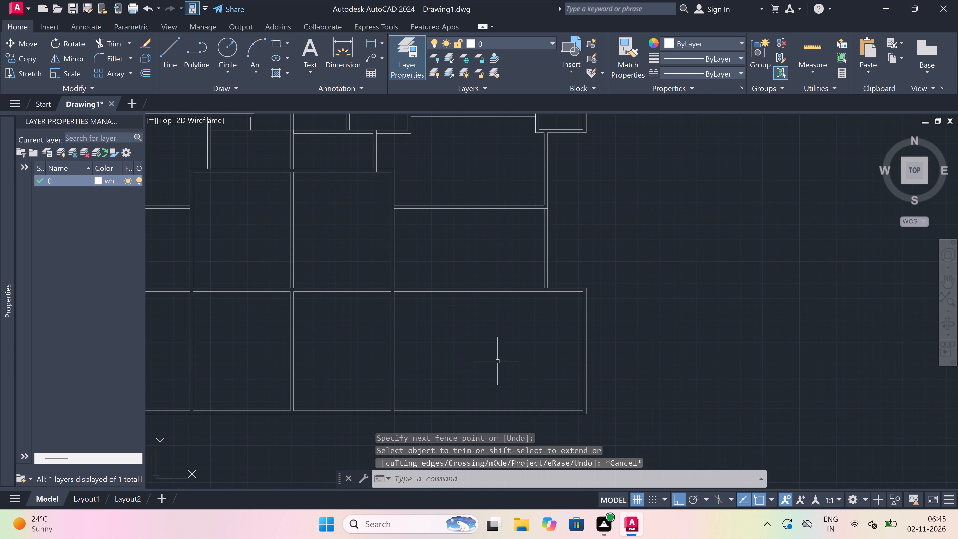
text(o)
key(space)
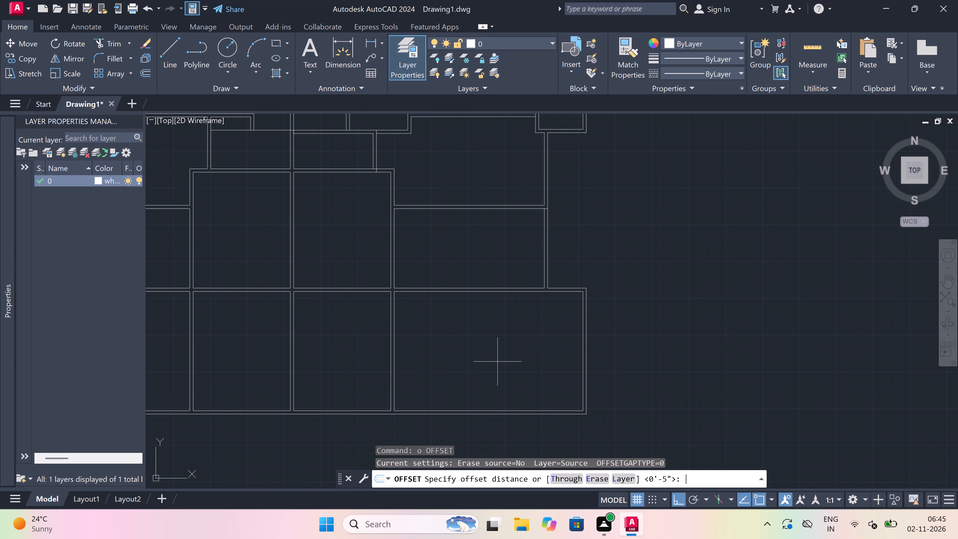
scroll(591, 341, up, 1)
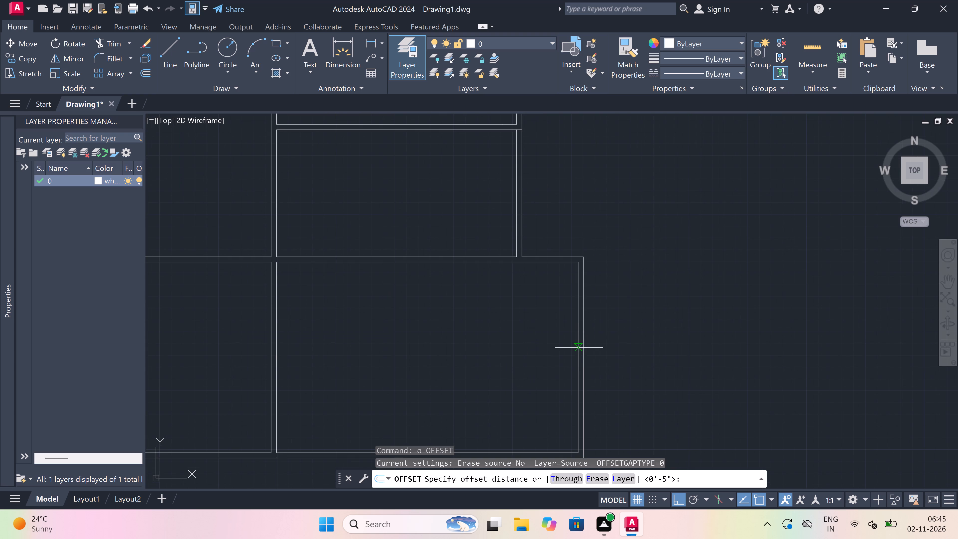
drag(579, 348, 567, 348)
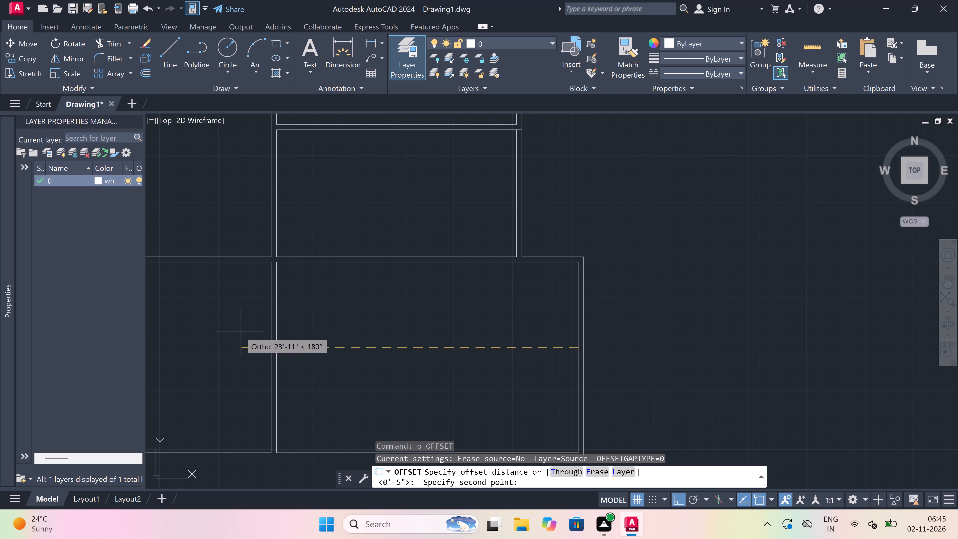
text(11')
key(space)
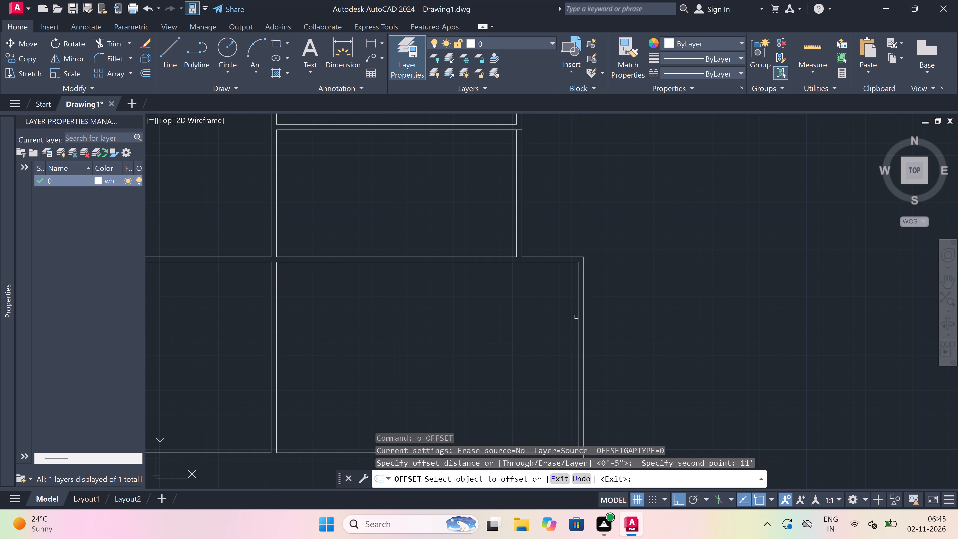
drag(577, 311, 553, 321)
click(480, 329)
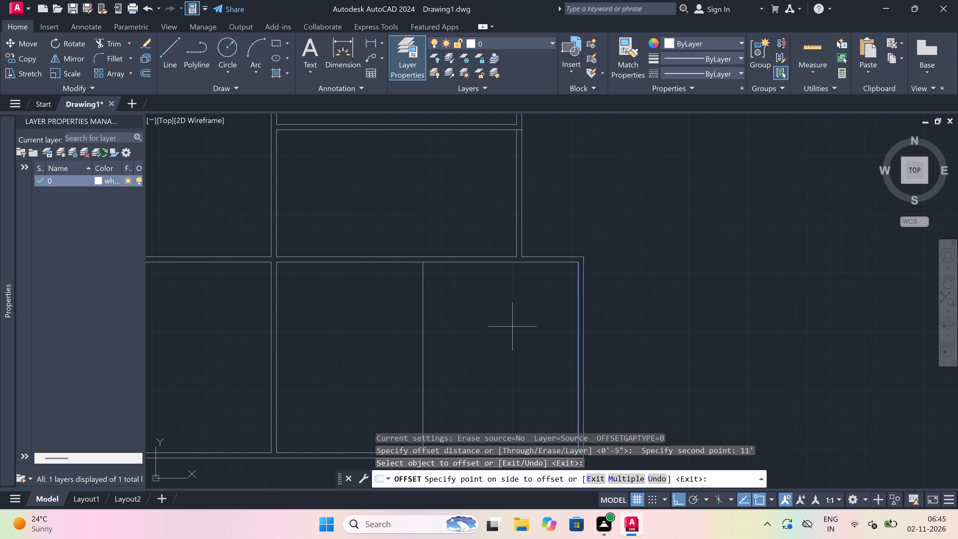
Offset the new dividing line in the bottom-row southeast room 4.5" west to form a double-line wall.
key(Escape)
key(space)
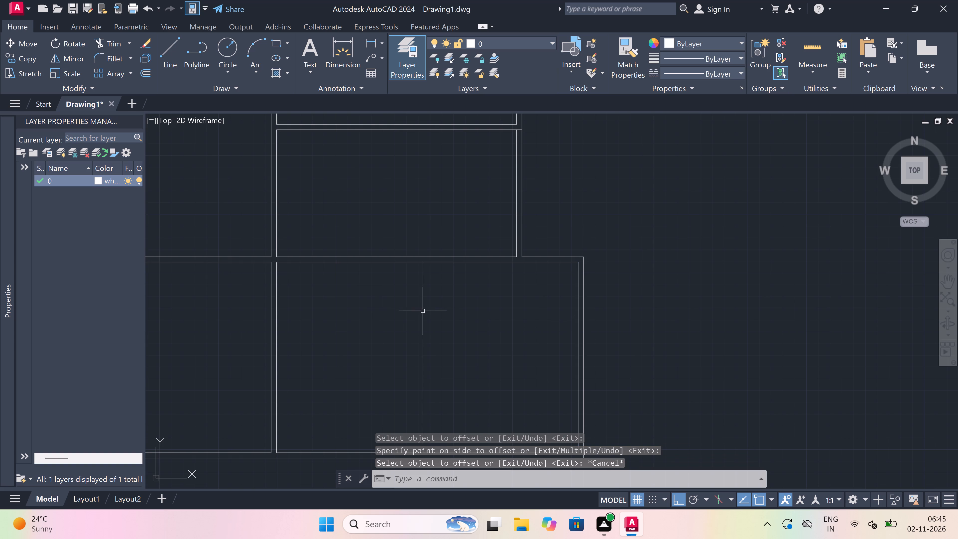
click(423, 311)
text(4.5")
key(space)
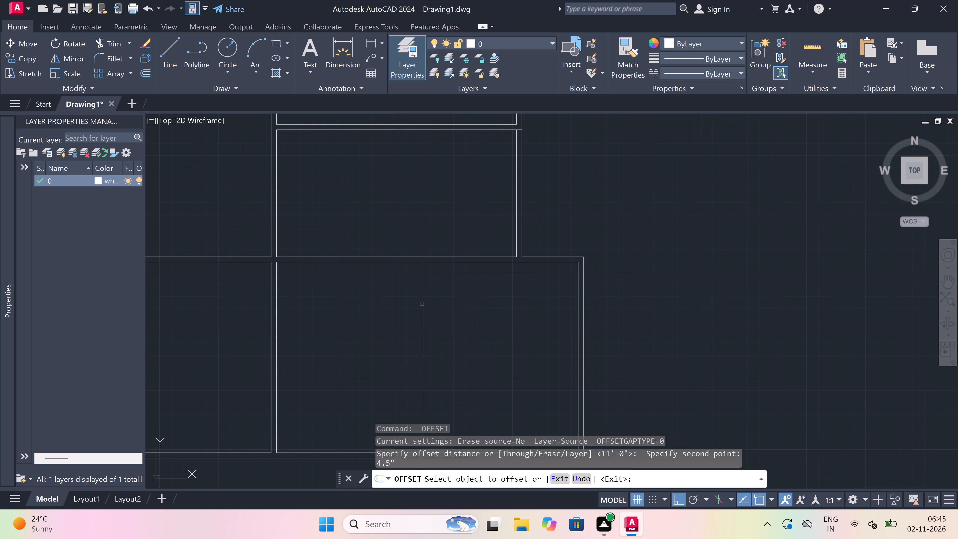
drag(422, 304, 398, 303)
click(336, 305)
key(Escape)
scroll(398, 295, down, 2)
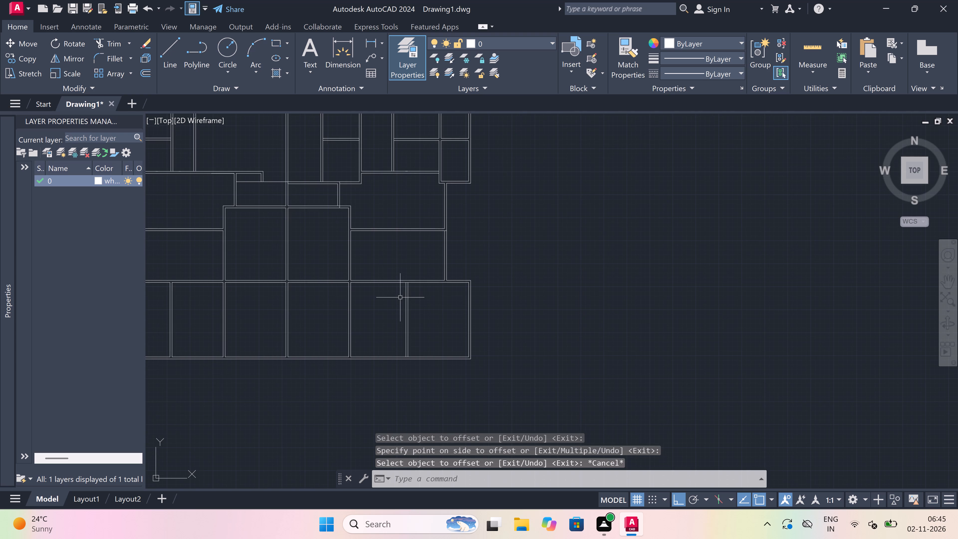
Trim the south wall's inner line between the two lines of the new dividing wall.
scroll(401, 311, up, 2)
text(tr)
key(space)
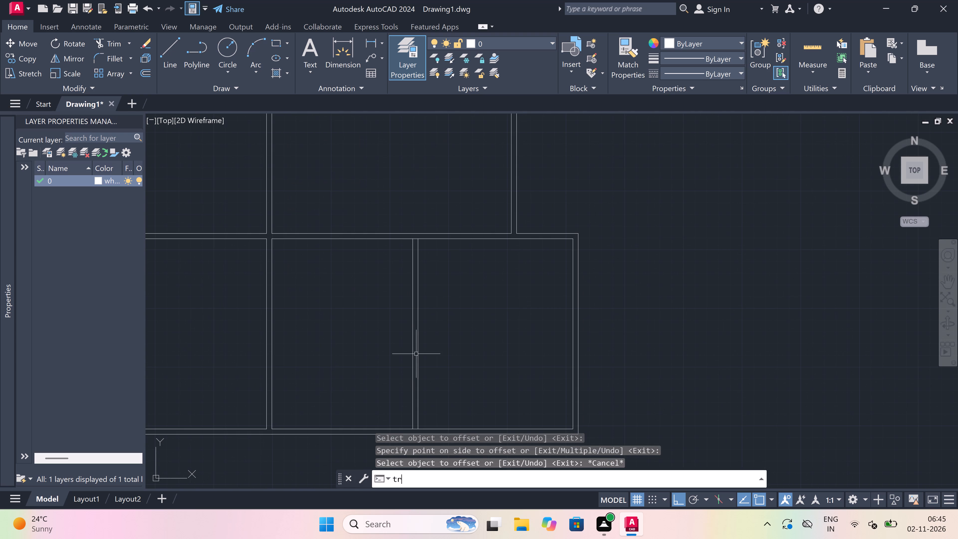
scroll(417, 375, down, 2)
scroll(417, 384, up, 4)
click(406, 407)
scroll(407, 407, down, 3)
key(Escape)
scroll(408, 390, down, 3)
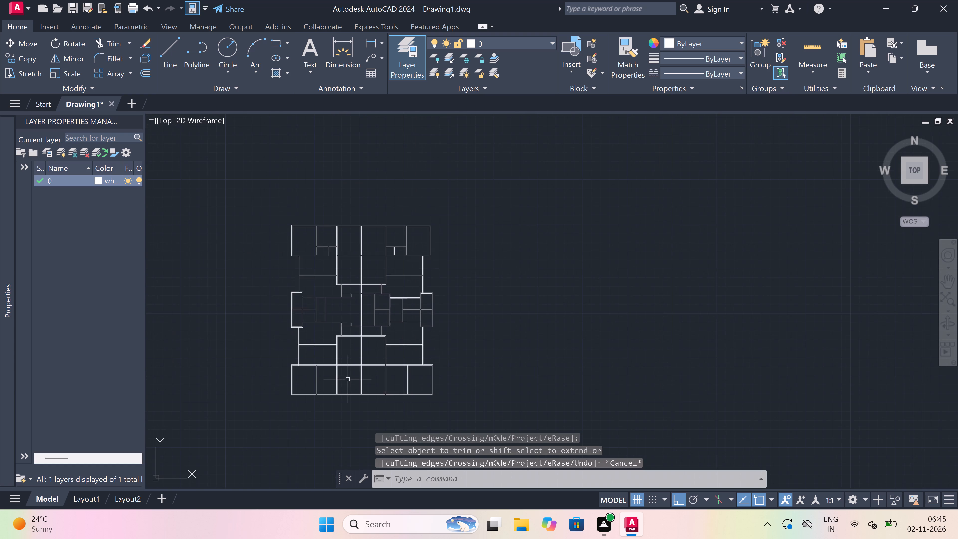
Offset the inner south wall line of the bottom row's second room from the east 9'3" north.
scroll(344, 379, up, 2)
scroll(483, 410, up, 2)
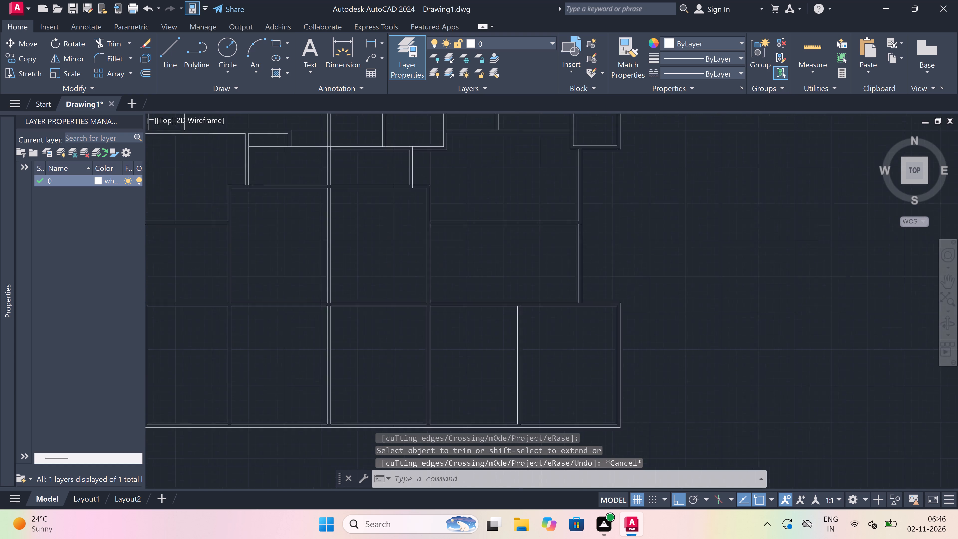
scroll(483, 410, up, 1)
scroll(482, 410, down, 4)
scroll(482, 419, up, 4)
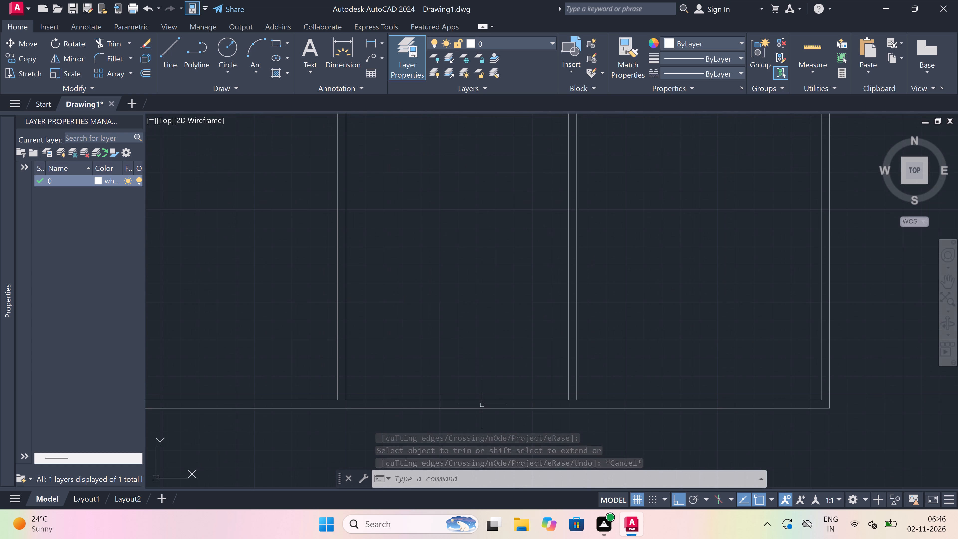
text(o)
key(space)
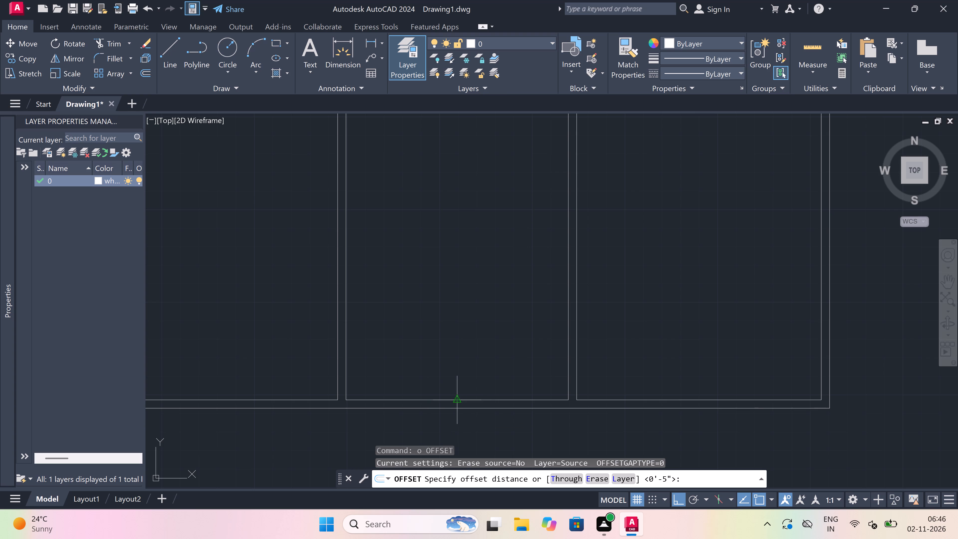
drag(458, 399, 458, 390)
scroll(438, 281, down, 3)
scroll(440, 275, up, 2)
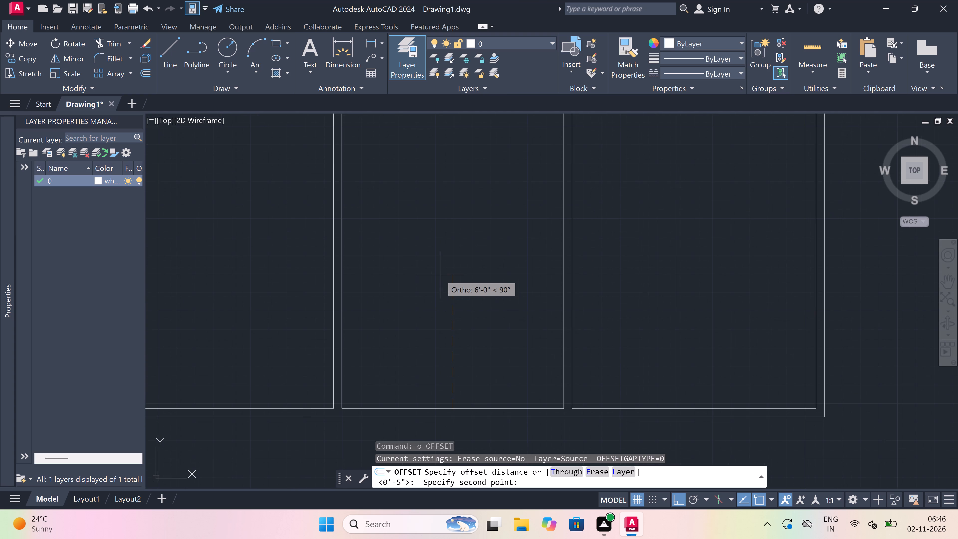
text(9'3")
key(space)
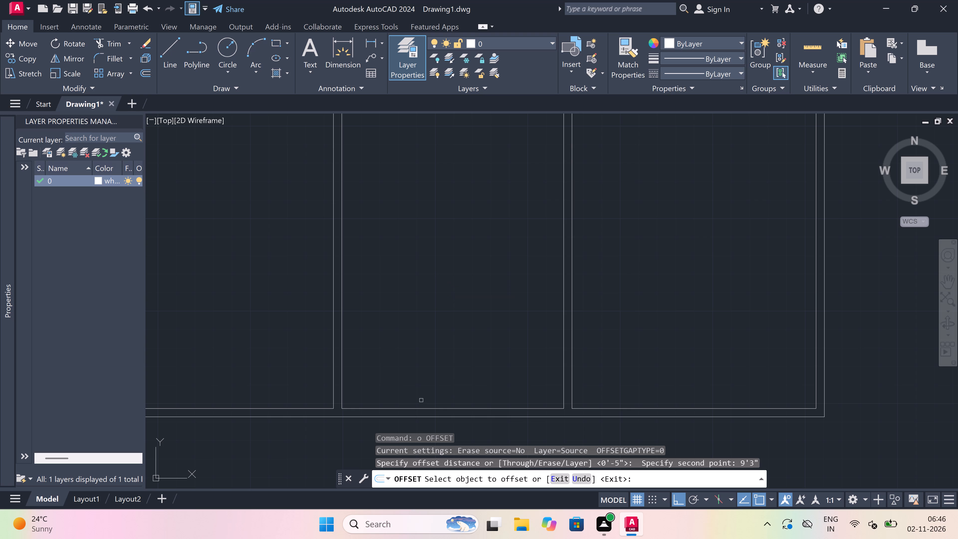
drag(416, 409, 423, 382)
click(433, 334)
Offset the inner south wall line of the bottom row's second room from the west 9'3" north.
scroll(433, 334, down, 4)
scroll(280, 332, up, 1)
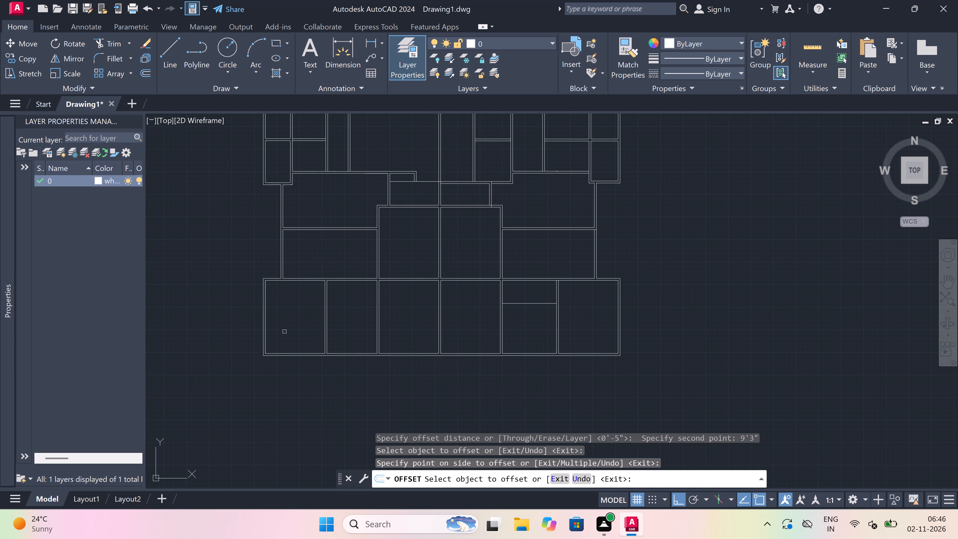
scroll(350, 359, up, 4)
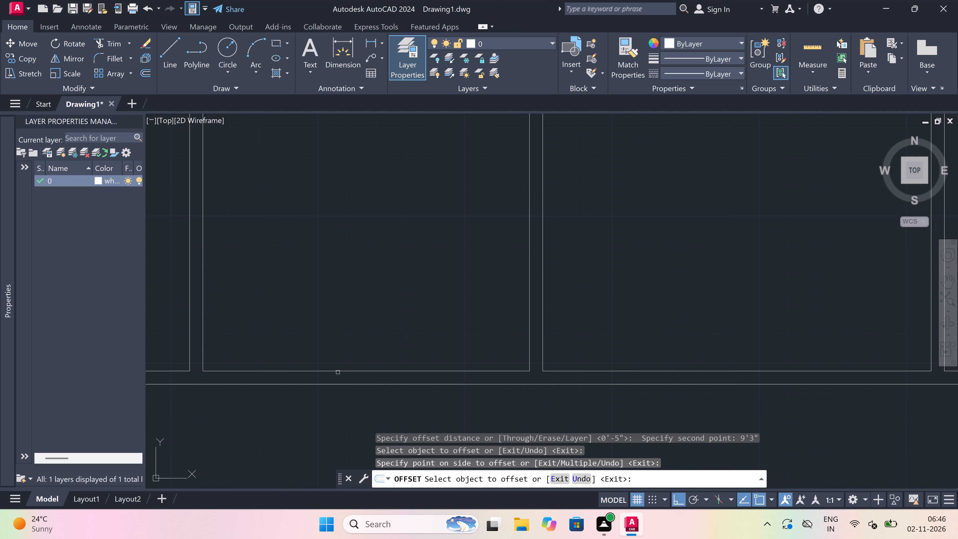
drag(338, 372, 337, 319)
click(347, 200)
scroll(347, 200, down, 7)
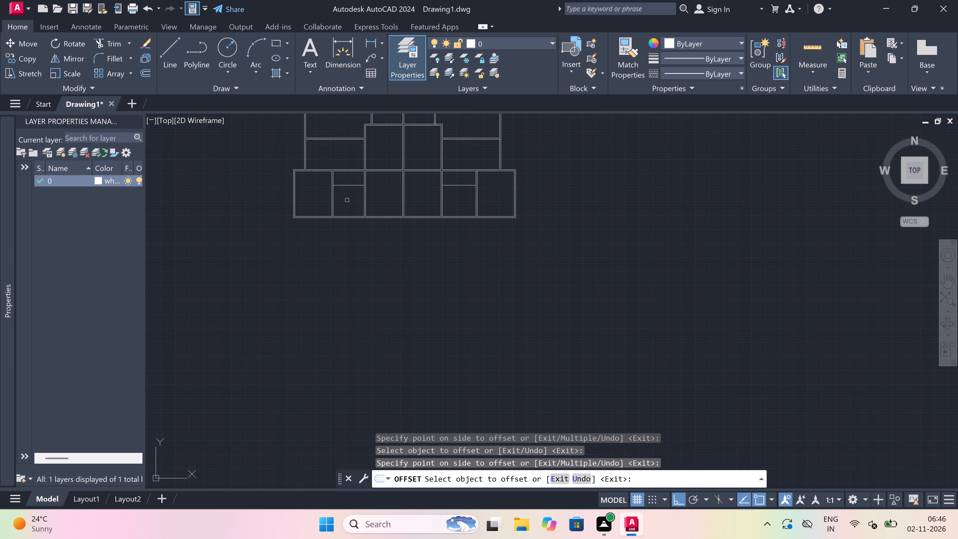
key(Escape)
Offset the new horizontal line in the second room from the west 4.5" north to form a double-line partition.
scroll(347, 145, up, 3)
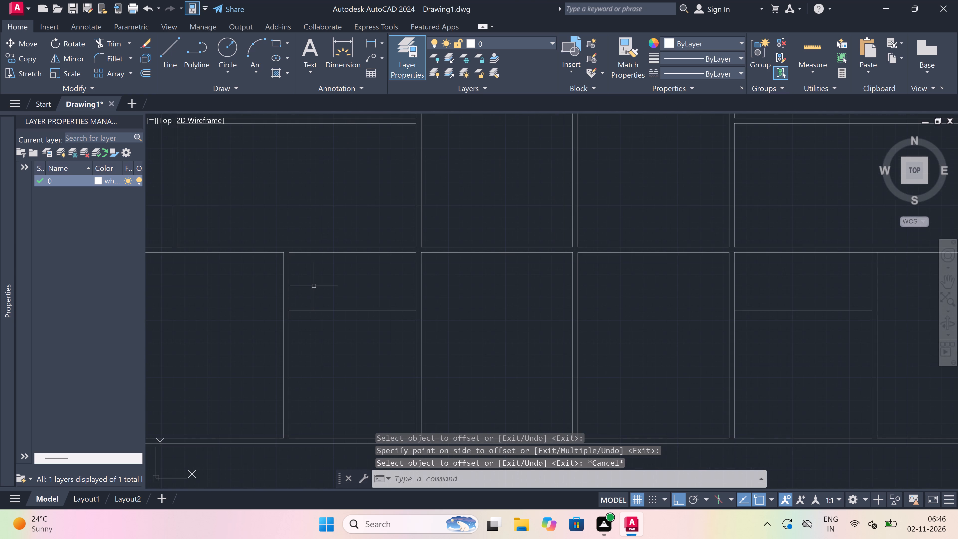
key(space)
scroll(315, 302, up, 1)
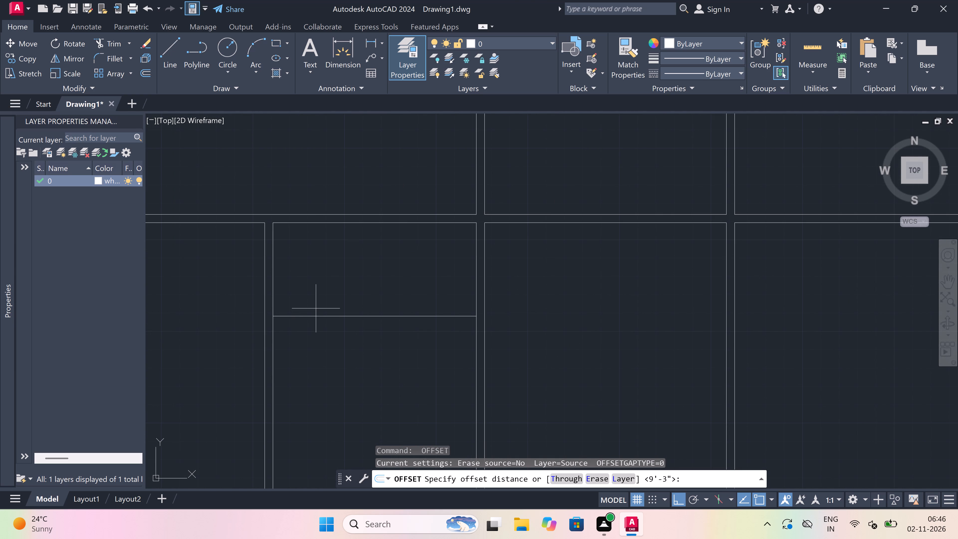
click(317, 318)
text(4.5")
key(space)
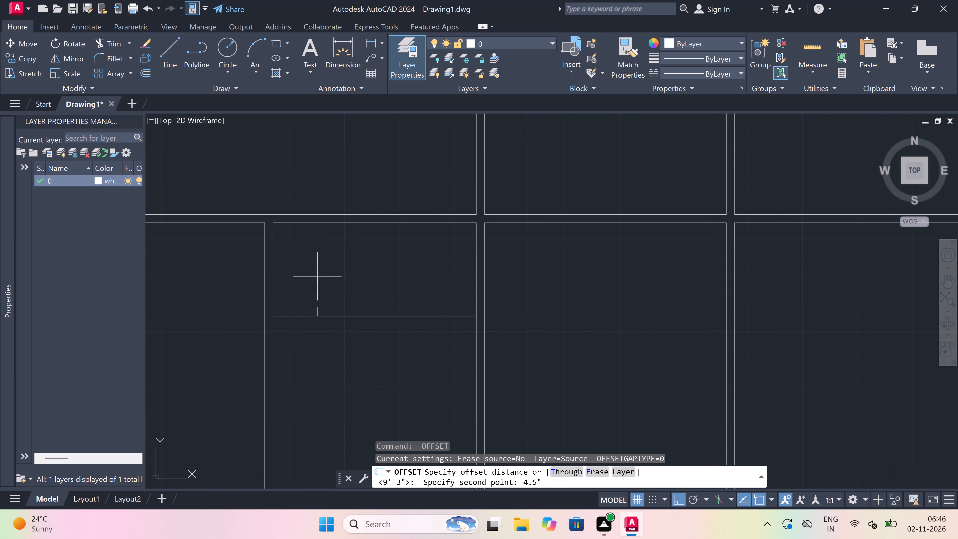
click(324, 313)
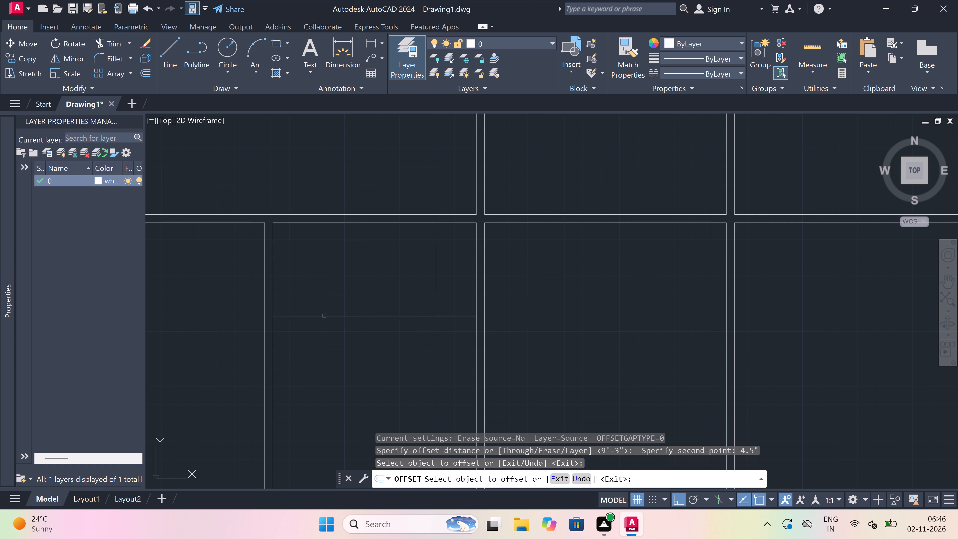
drag(322, 316, 318, 297)
click(318, 287)
scroll(318, 287, down, 2)
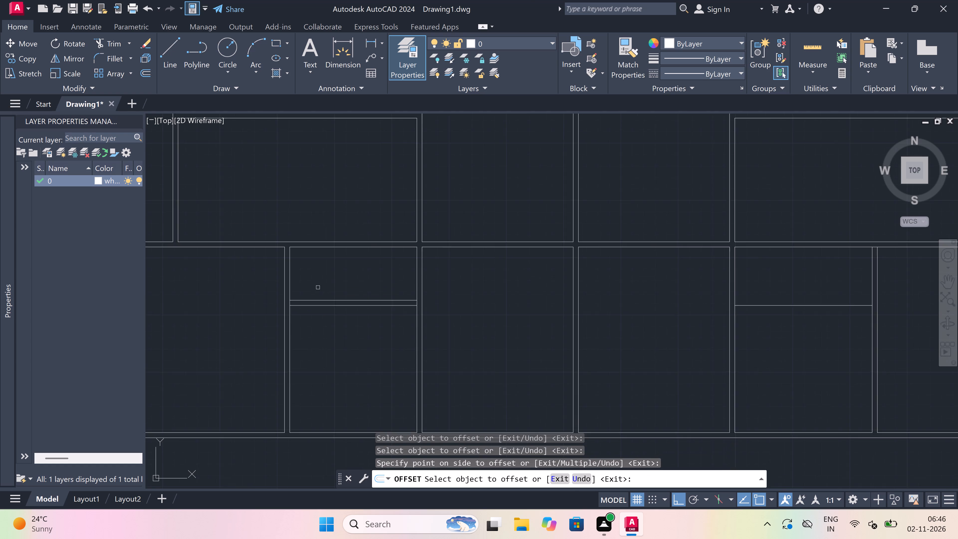
Offset the matching horizontal line in the second room from the east north by the same 4.5".
scroll(318, 287, down, 2)
scroll(538, 287, up, 2)
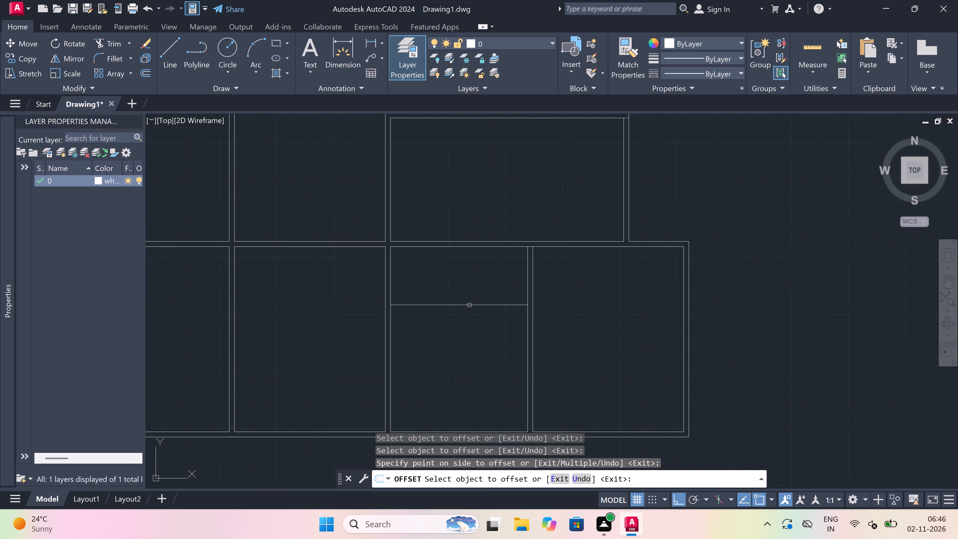
drag(469, 304, 469, 292)
click(470, 276)
key(Escape)
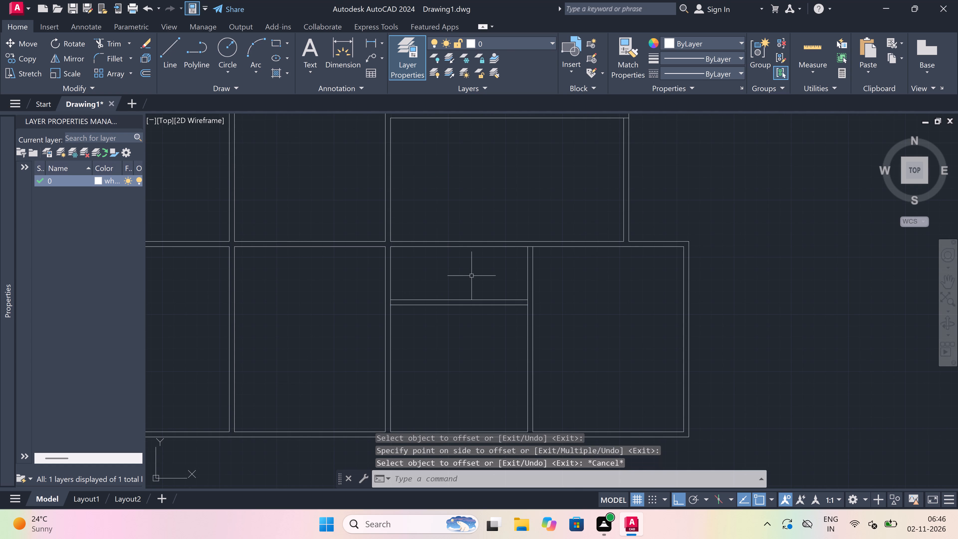
Trim the bottom row's inner north wall line between the two lines of the southeast dividing wall.
text(tr)
key(space)
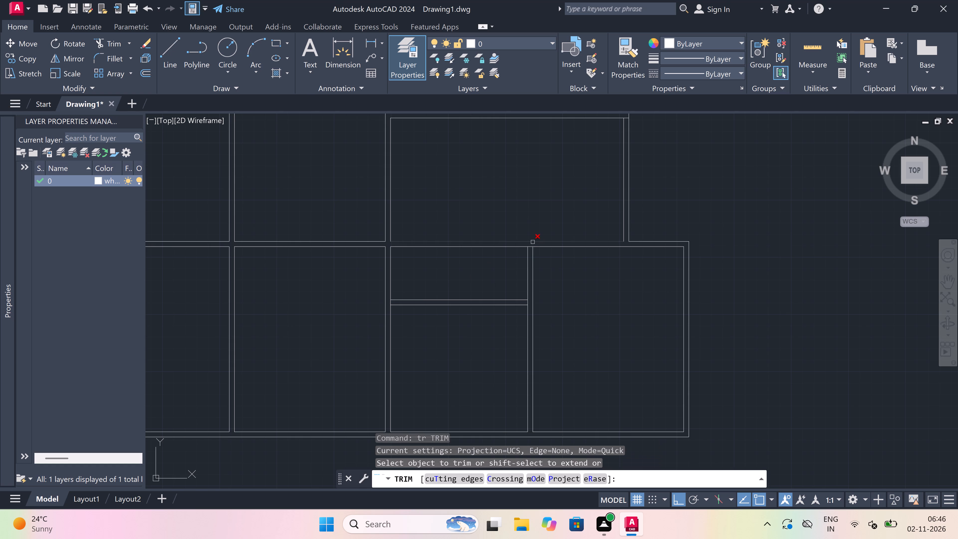
scroll(533, 242, up, 3)
click(520, 259)
scroll(520, 259, down, 3)
key(Escape)
Trim the dividing wall's west line between the two lines of the eastern horizontal partition.
scroll(508, 266, up, 1)
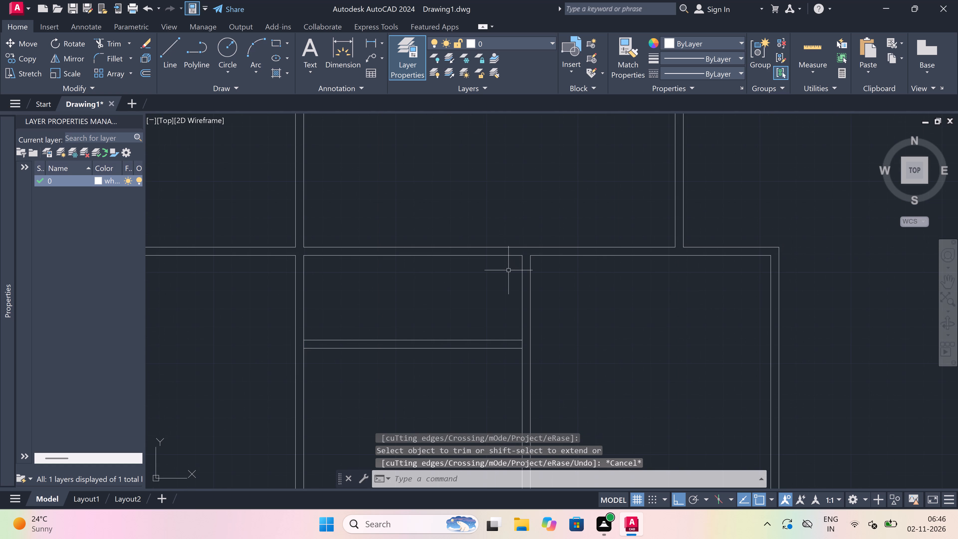
key(space)
scroll(523, 348, up, 3)
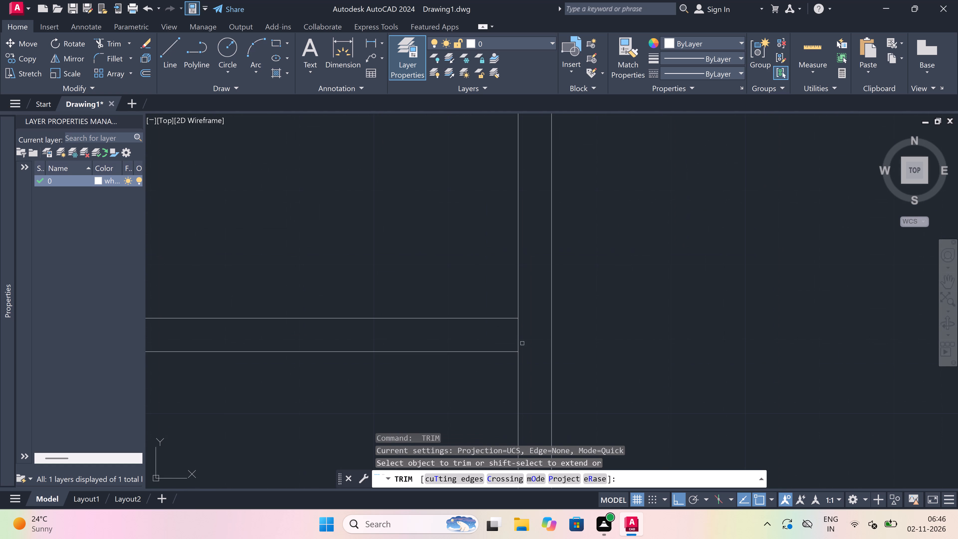
click(518, 332)
scroll(518, 332, down, 6)
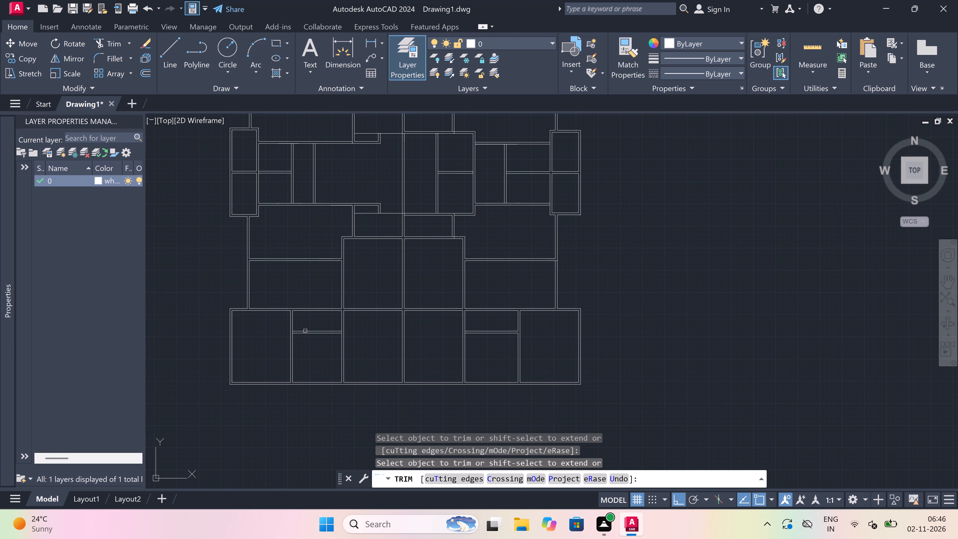
Trim the wall line between the two partition lines at the western horizontal partition's west end.
scroll(292, 331, up, 6)
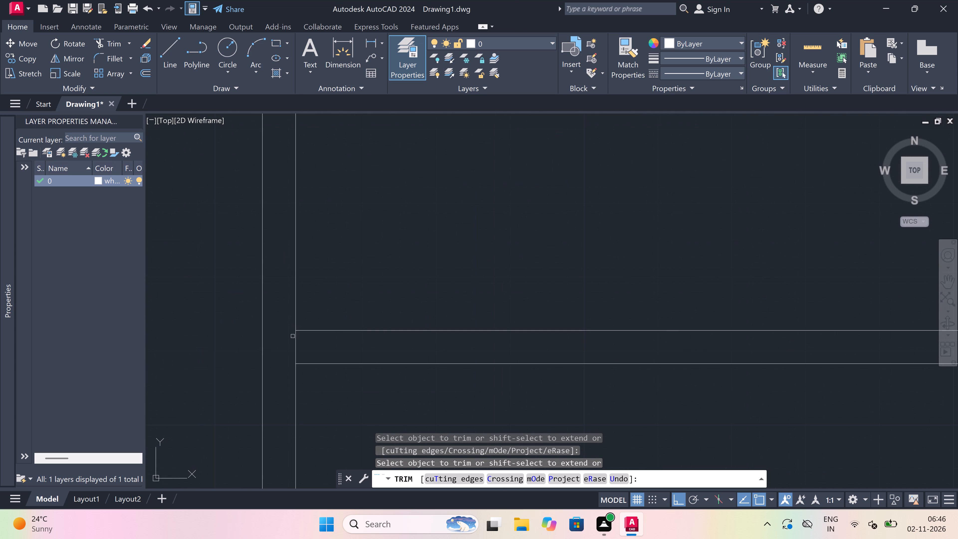
click(296, 347)
scroll(296, 347, down, 4)
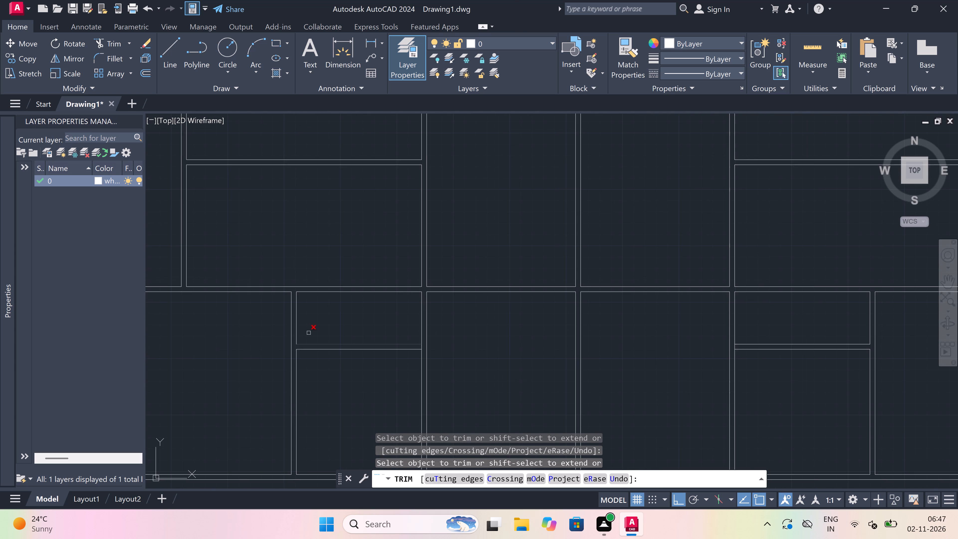
scroll(319, 321, up, 2)
key(Escape)
Offset the west wall line of the small room above the western partition 5'3" east.
text(o)
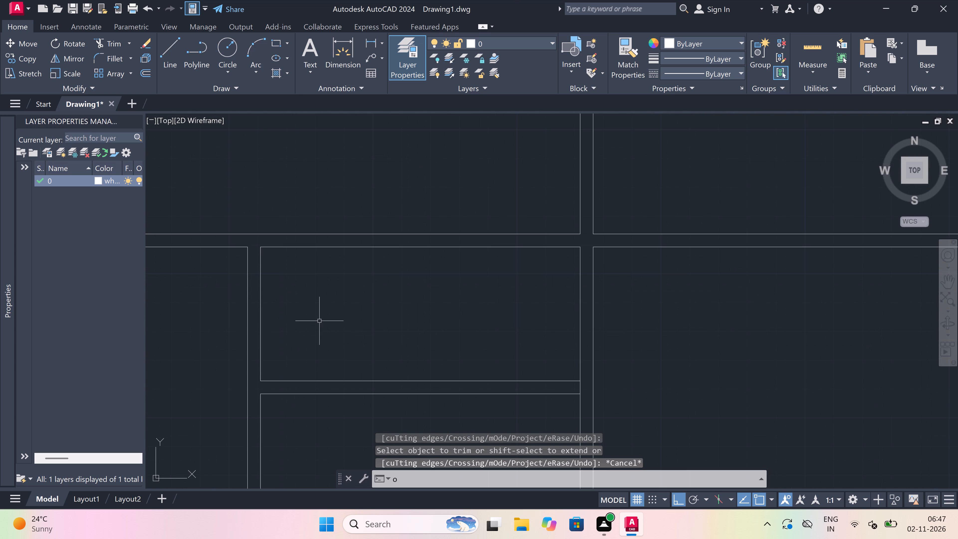
key(space)
drag(262, 318, 268, 317)
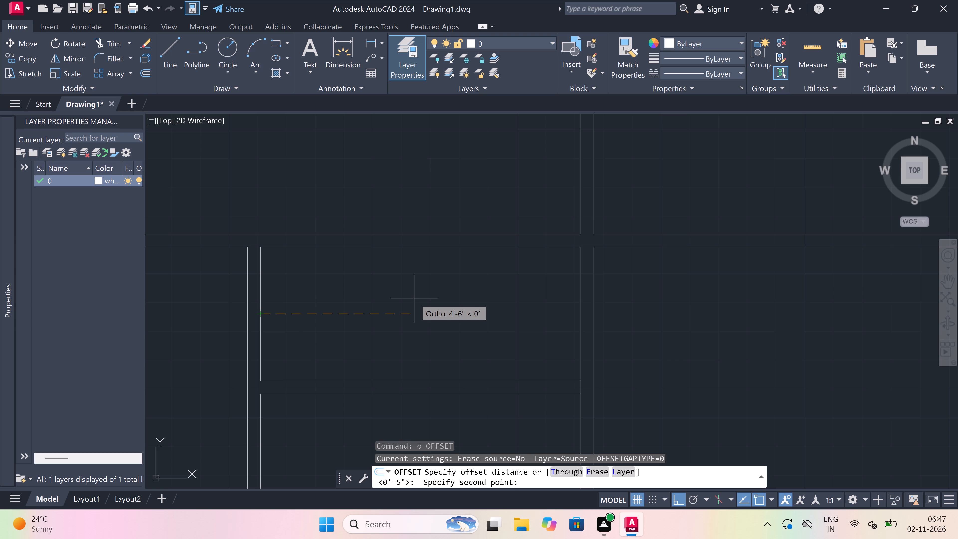
key(5)
text('3")
key(space)
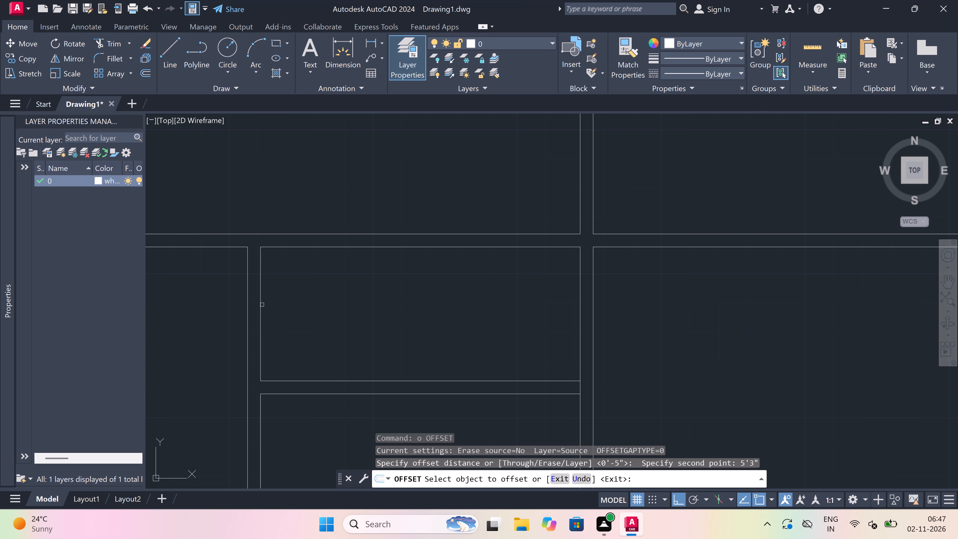
drag(260, 303, 279, 303)
click(458, 294)
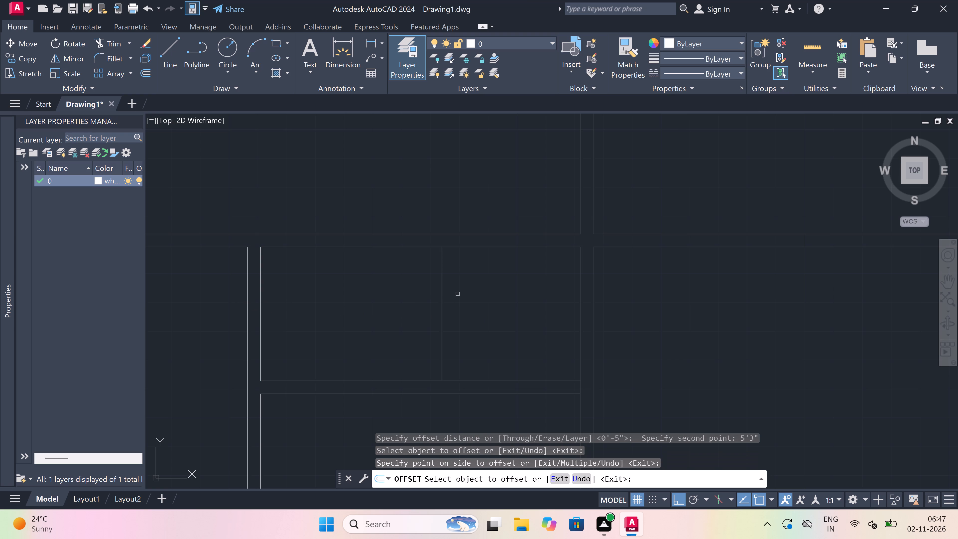
Offset the new vertical line in that small room 4.5" east to form a double-line wall.
key(Escape)
key(space)
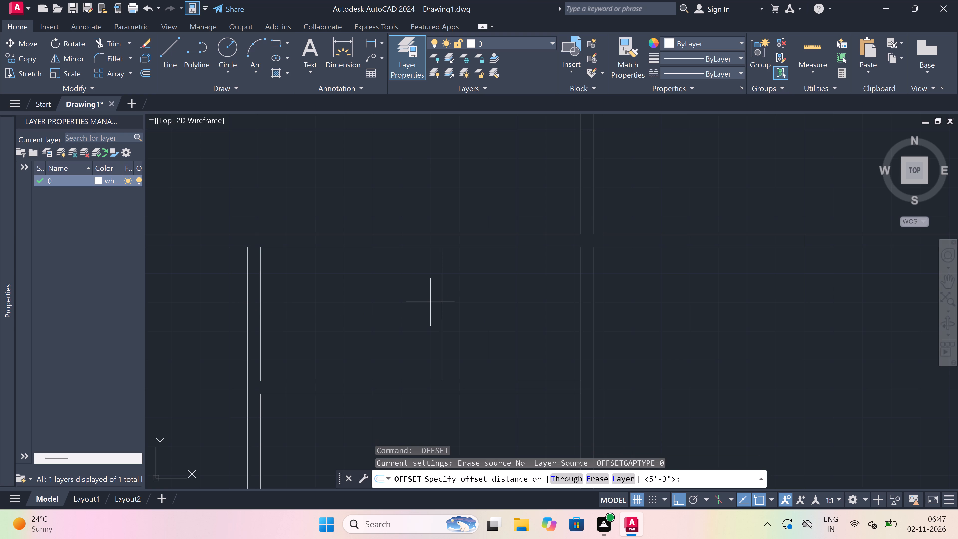
click(439, 296)
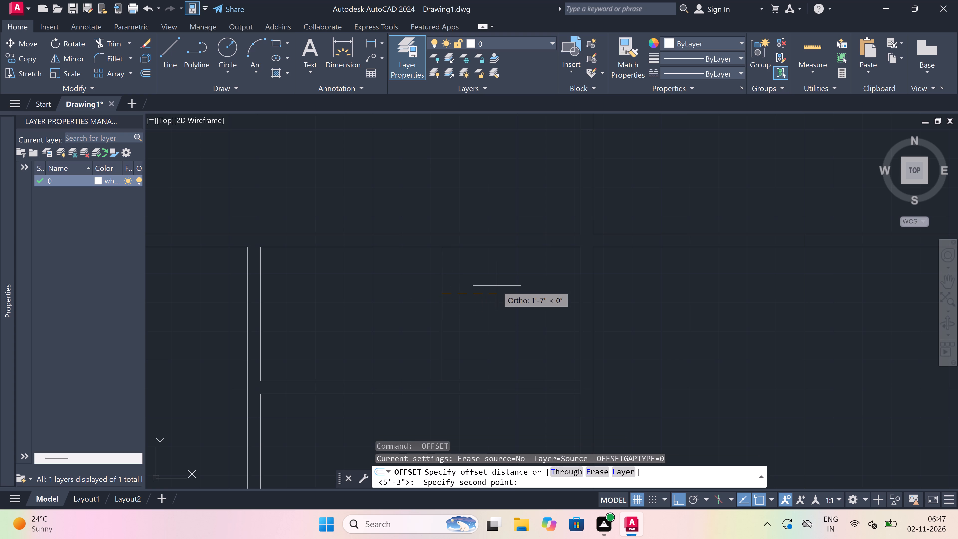
text(4.5")
key(space)
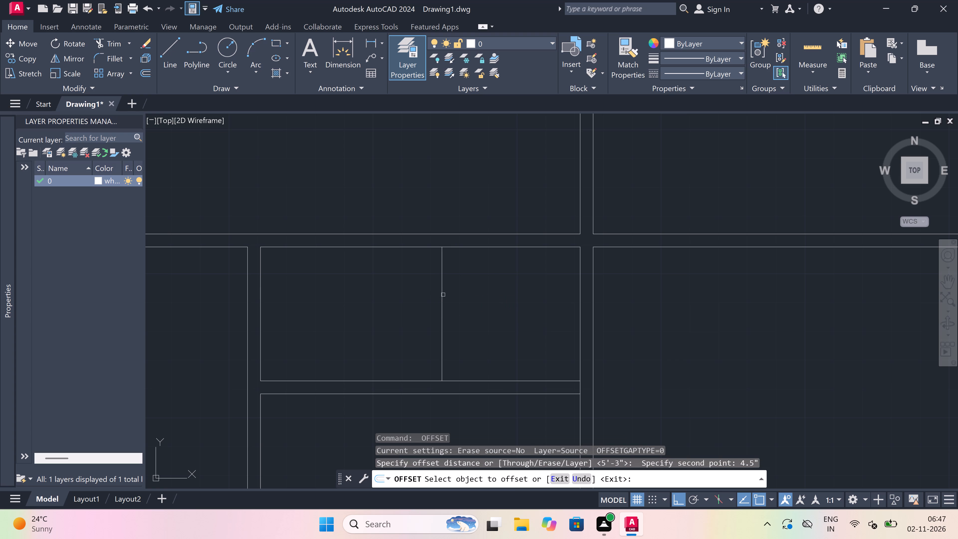
click(443, 294)
click(504, 297)
key(Escape)
Offset the east wall line of the small room above the eastern horizontal partition 5'3" west.
scroll(321, 302, down, 4)
key(space)
scroll(511, 299, up, 2)
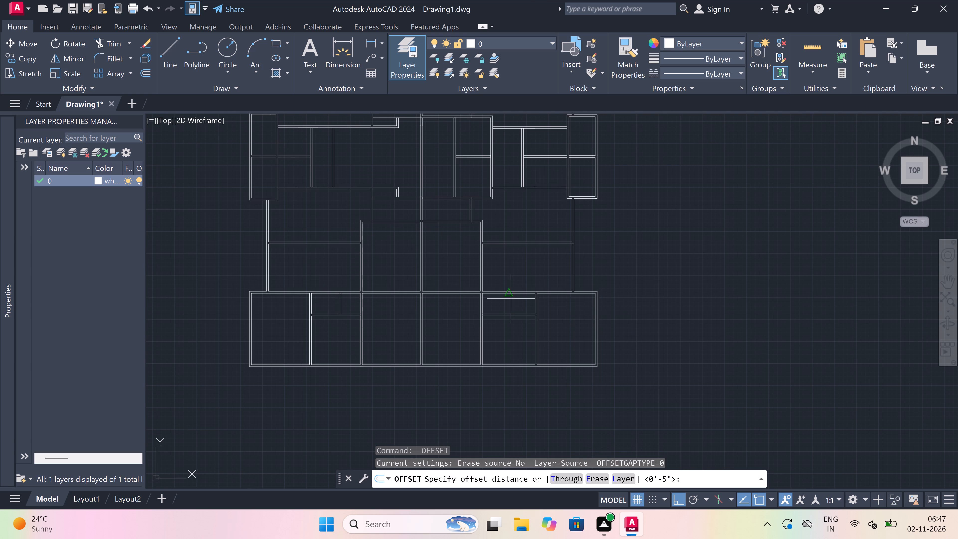
scroll(561, 298, up, 2)
click(587, 306)
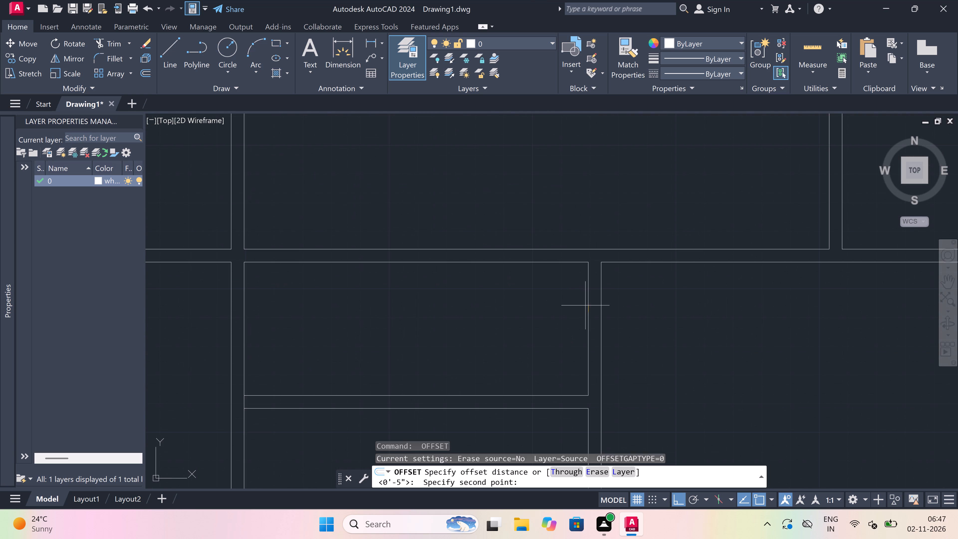
text(5'3")
key(space)
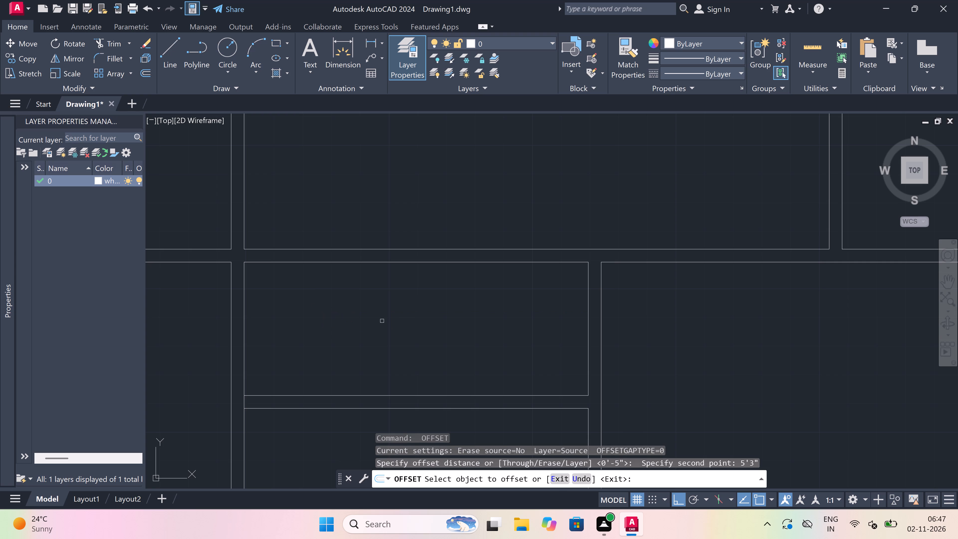
click(588, 325)
click(525, 330)
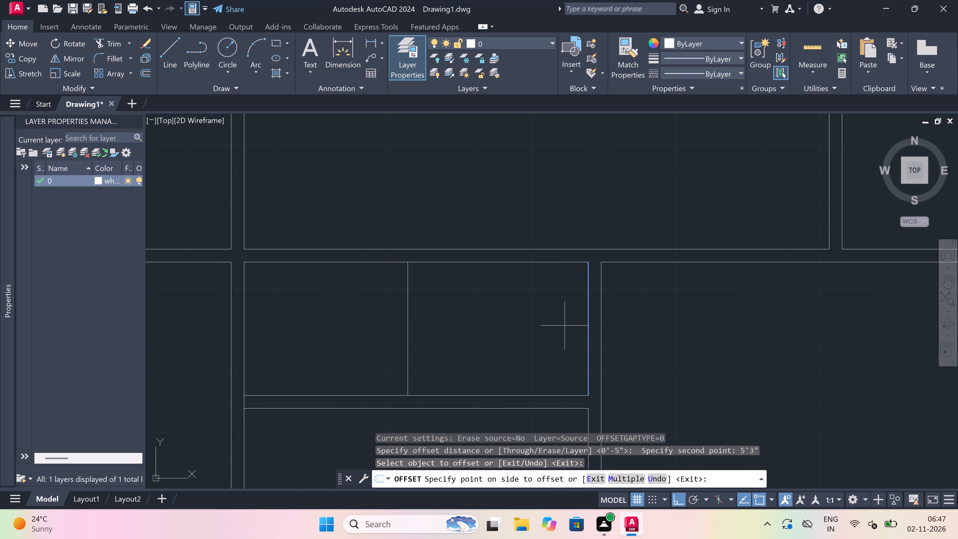
key(Escape)
Offset the new vertical line in that eastern small room 4.5" west to form a double-line wall.
key(space)
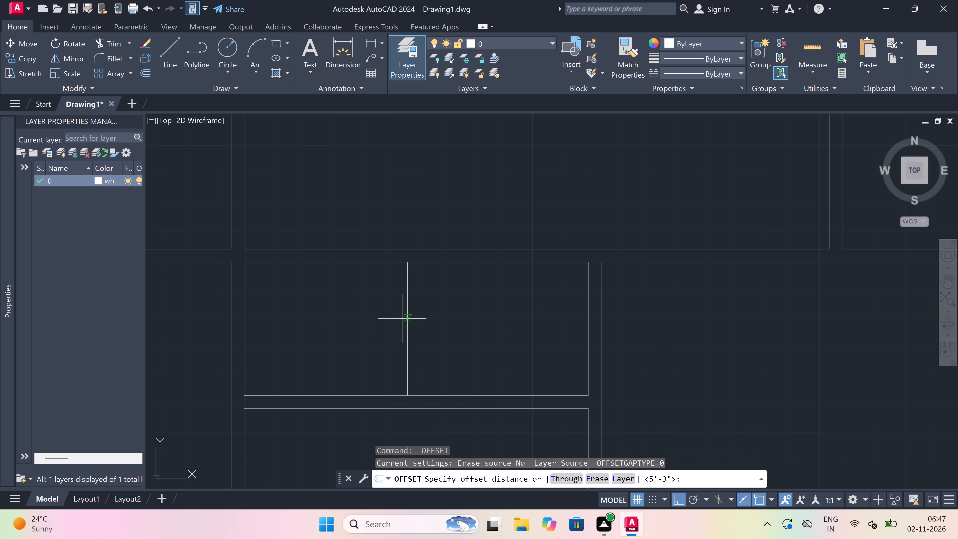
drag(404, 317, 402, 317)
text(4.5")
key(space)
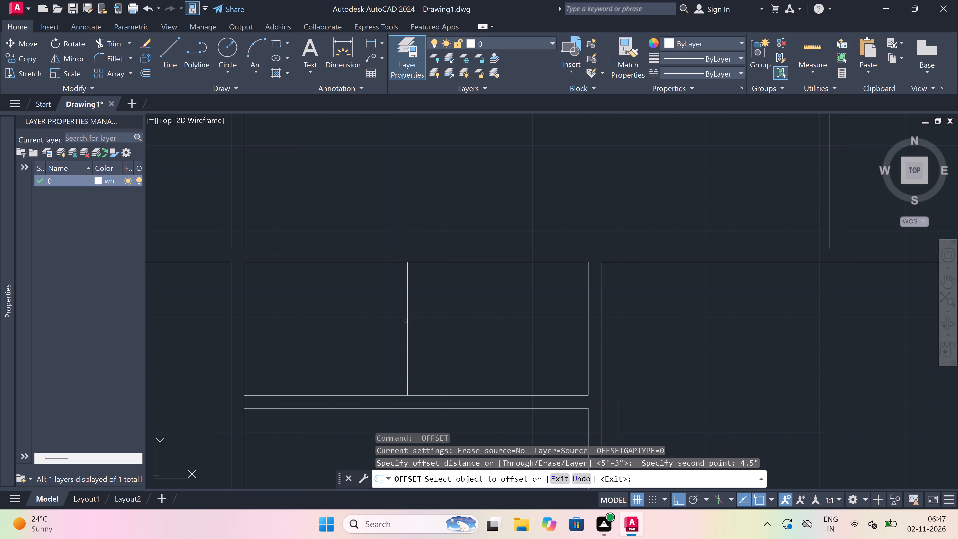
drag(409, 317, 399, 316)
click(216, 315)
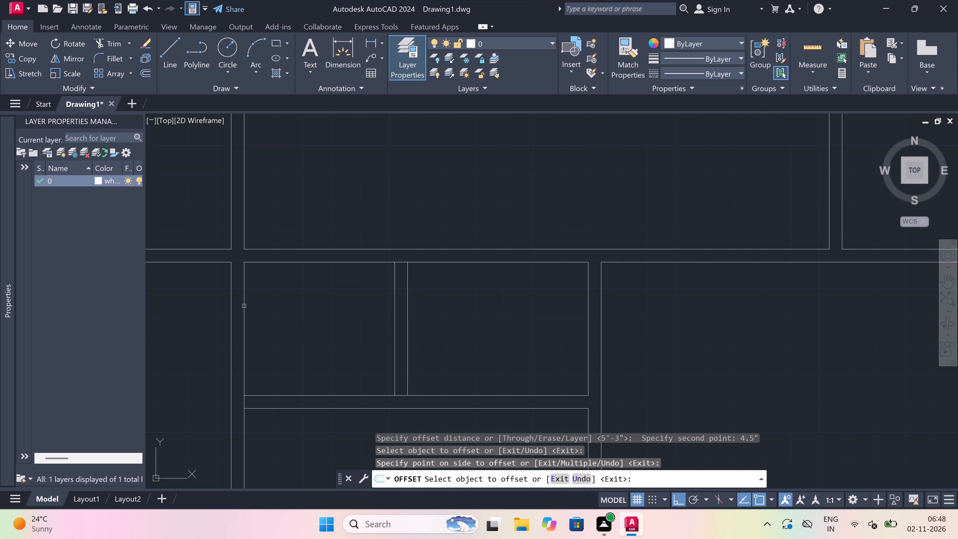
key(Escape)
Extend the eastern new wall's west line to the upper line of the horizontal wall above, and the adjacent dividing wall's east line across that wall.
key(e)
key(x)
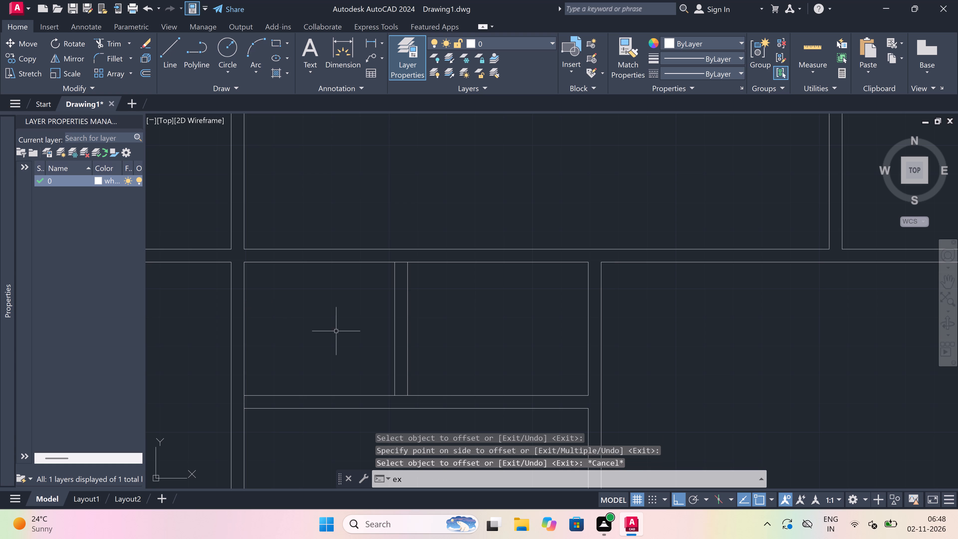
key(space)
click(390, 296)
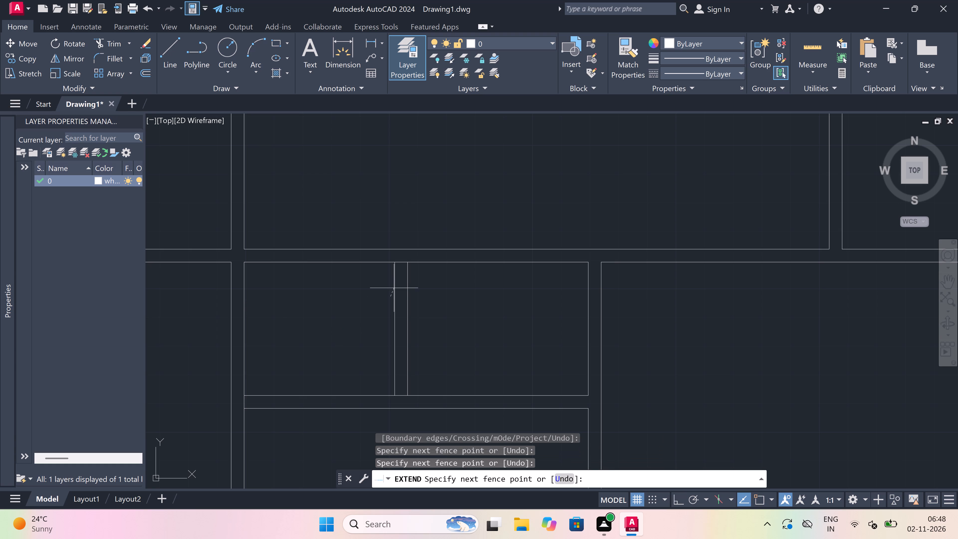
click(397, 281)
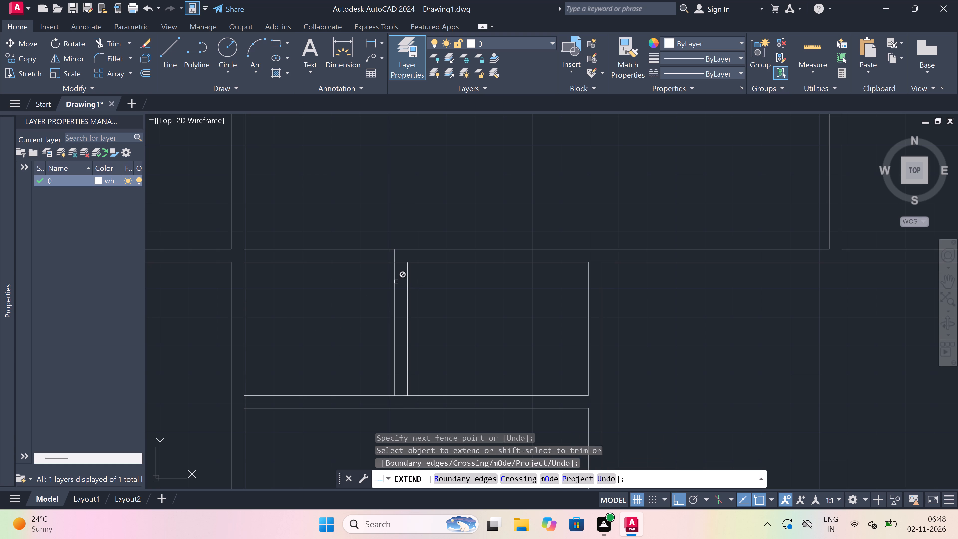
scroll(396, 282, down, 3)
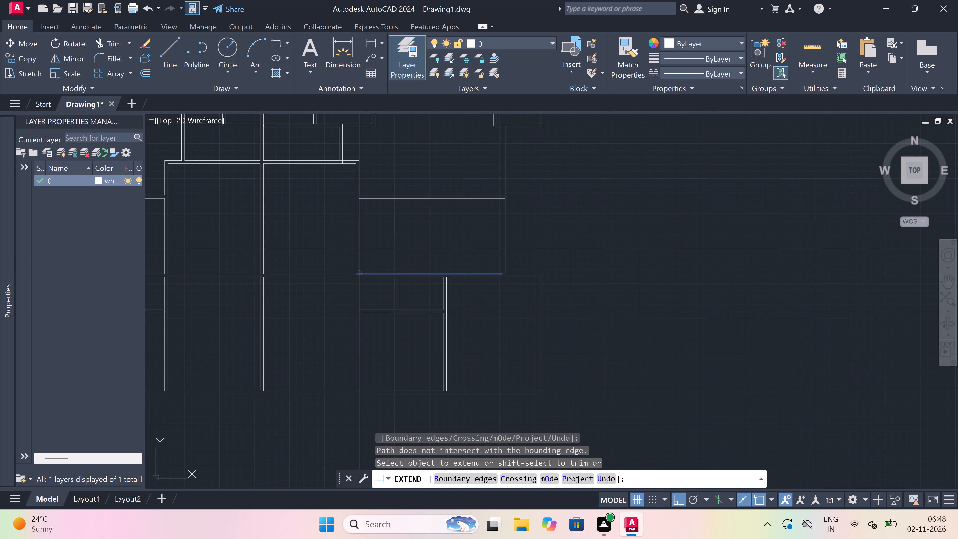
scroll(358, 268, up, 2)
click(358, 268)
scroll(385, 333, down, 4)
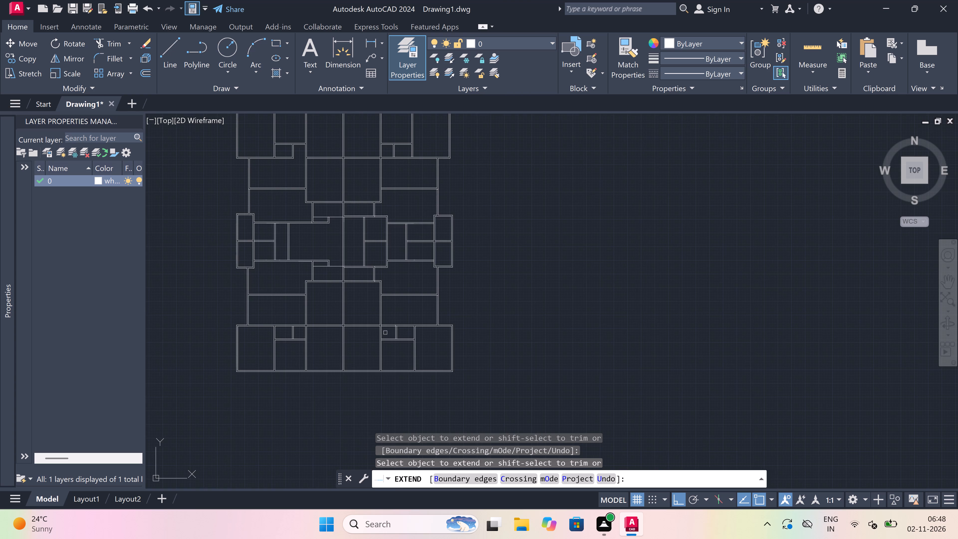
Extend the western dividing wall's west line across the horizontal wall, and the western new wall's east line to that wall's upper line.
scroll(230, 312, up, 2)
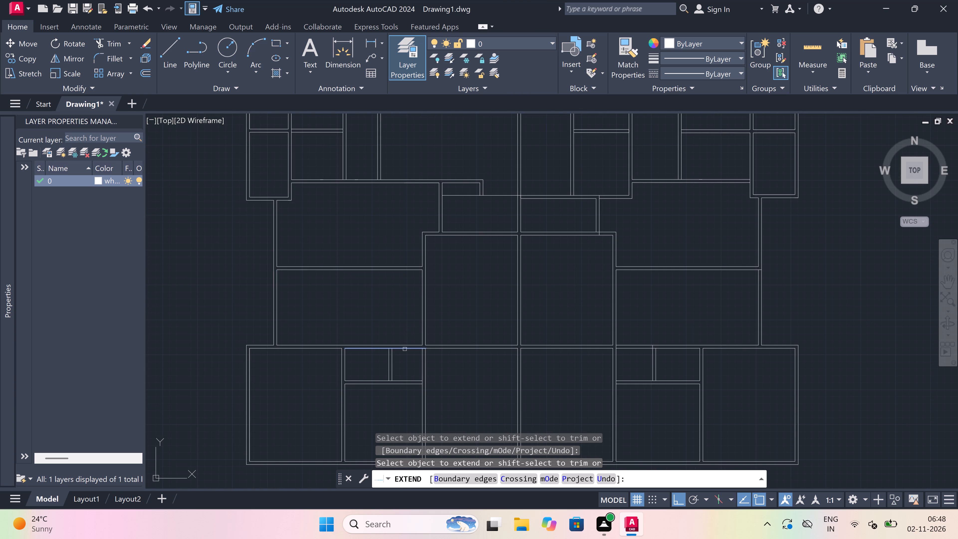
scroll(404, 350, up, 2)
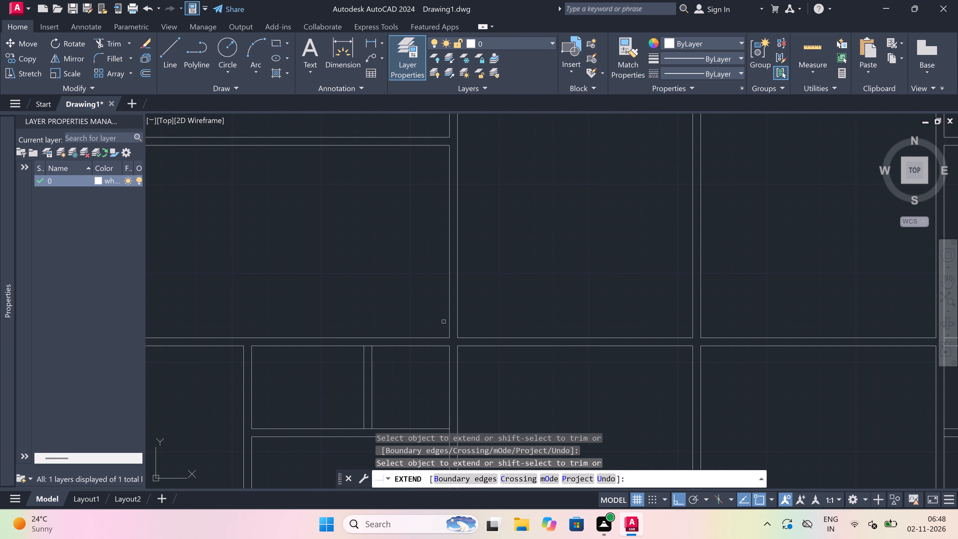
click(451, 318)
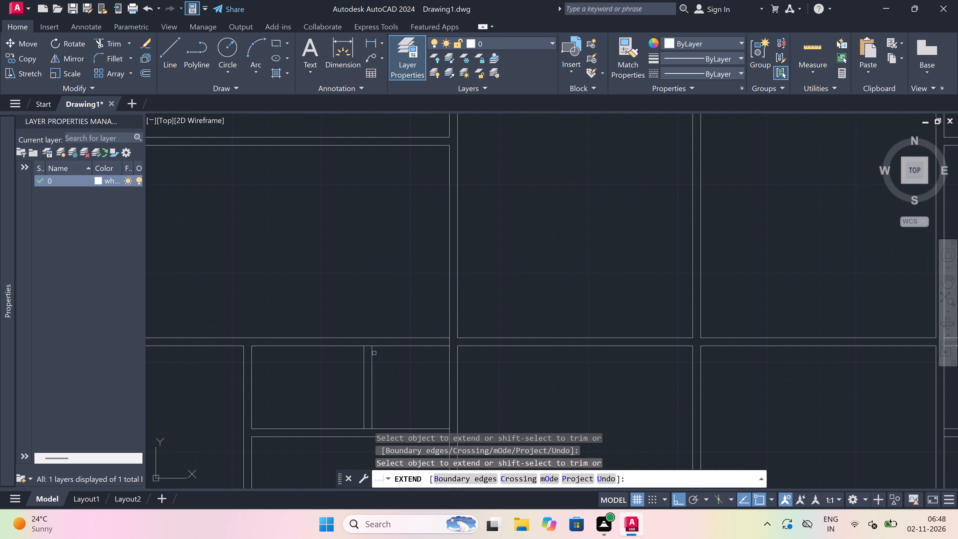
click(373, 353)
key(Escape)
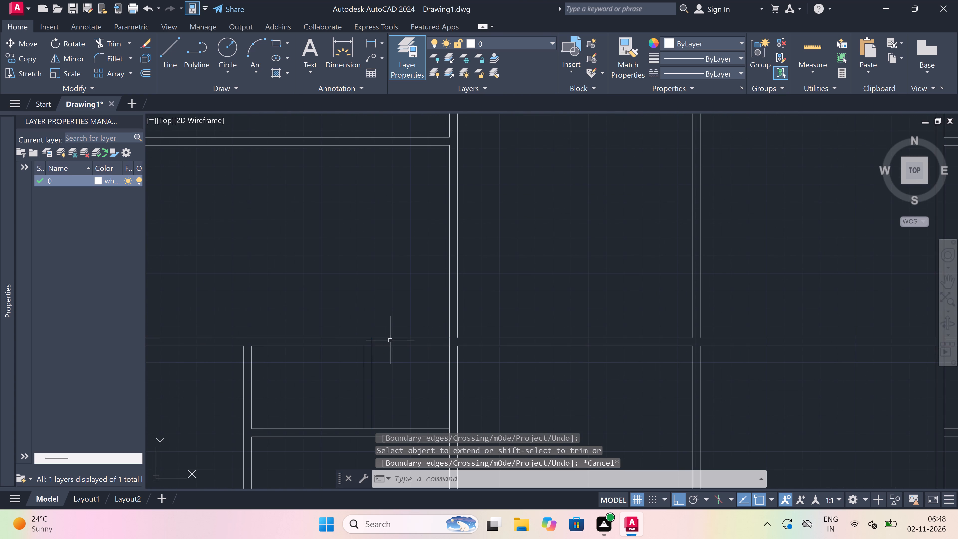
Trim both horizontal wall lines between the western new wall and the dividing wall, plus the short stub at the new corner.
text(tr)
key(space)
click(394, 323)
click(382, 403)
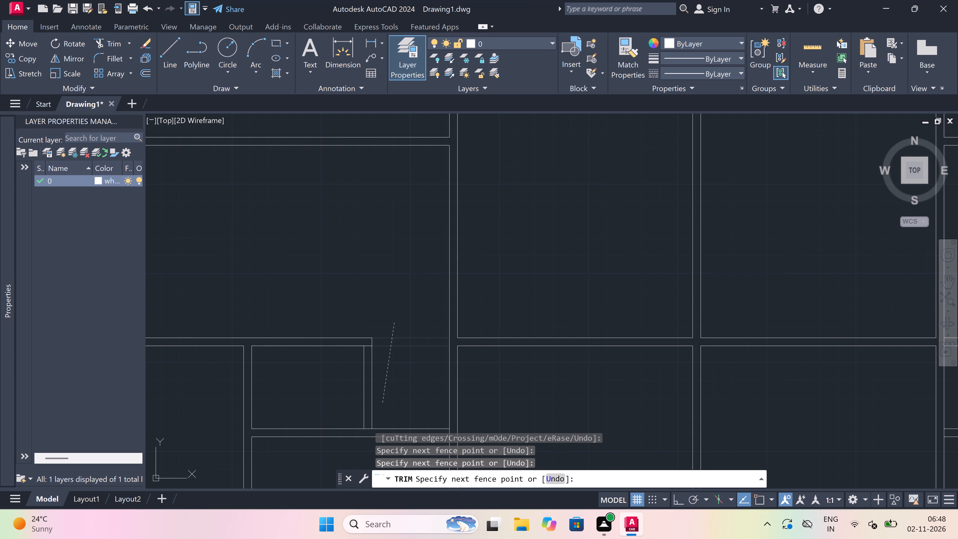
scroll(359, 348, up, 2)
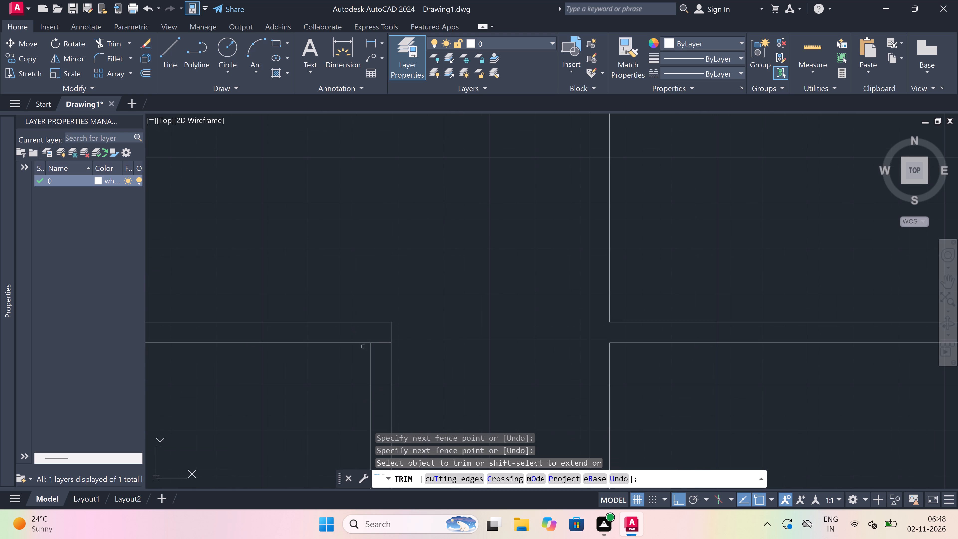
click(383, 338)
click(383, 353)
scroll(324, 337, down, 4)
Trim both horizontal wall lines between the eastern dividing wall and the new wall, plus the short stub at the new corner.
scroll(324, 337, down, 2)
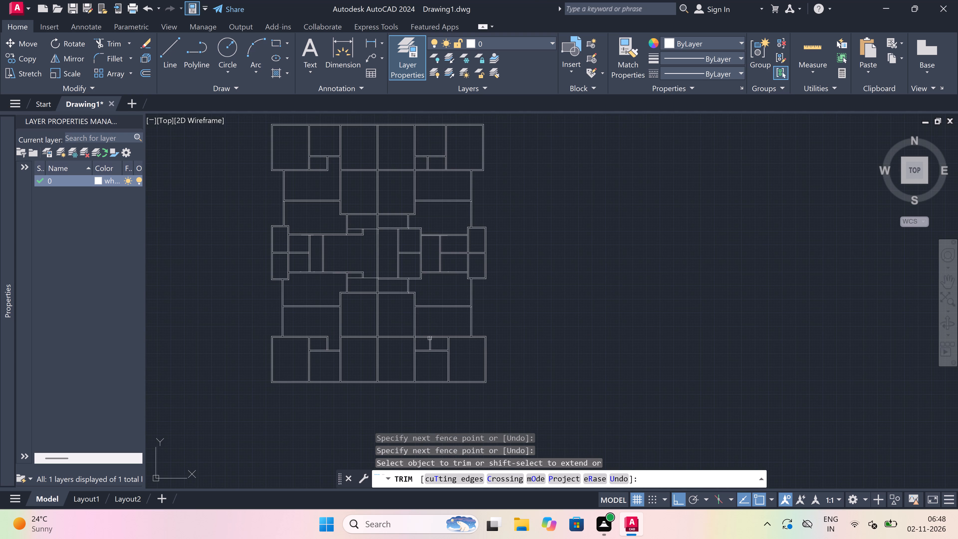
scroll(423, 335, up, 3)
click(413, 364)
click(412, 329)
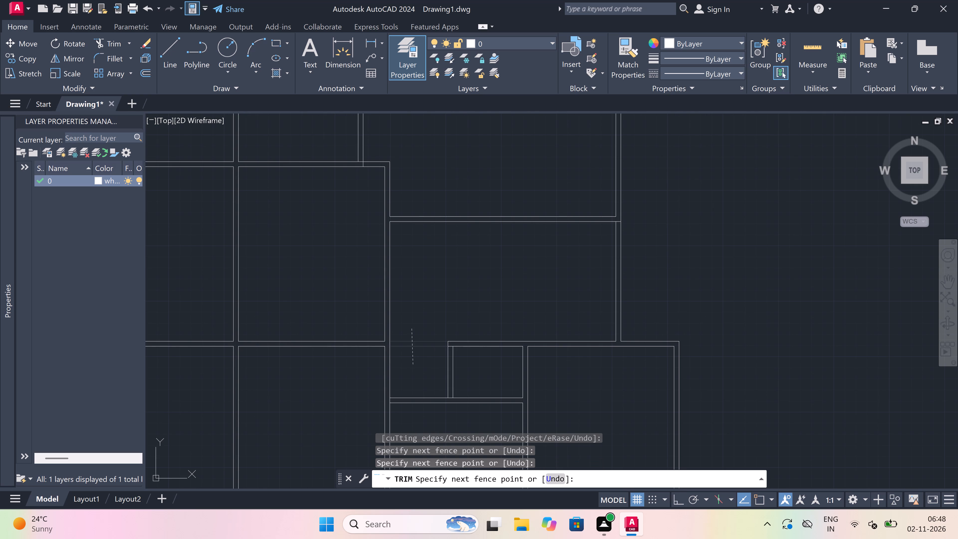
scroll(457, 344, up, 3)
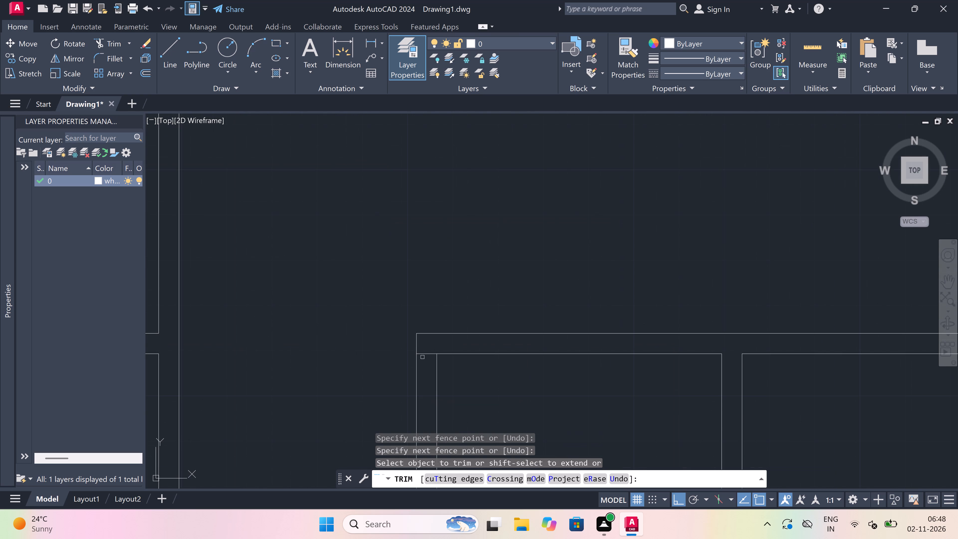
click(422, 357)
click(422, 349)
scroll(395, 325, down, 5)
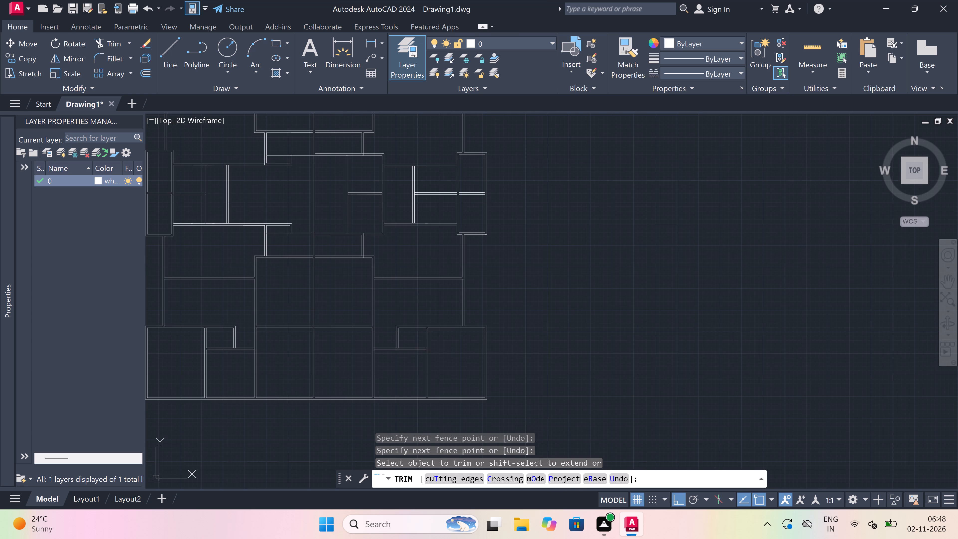
key(Escape)
Trim the wall line across the eastern horizontal partition's west end and the partition's upper line between the new wall's two lines.
scroll(375, 354, up, 3)
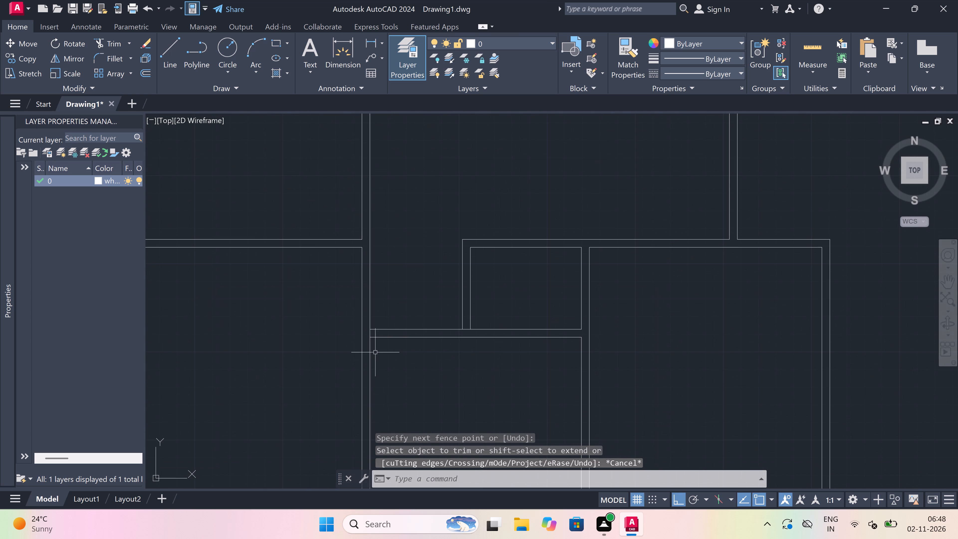
key(space)
scroll(384, 326, up, 3)
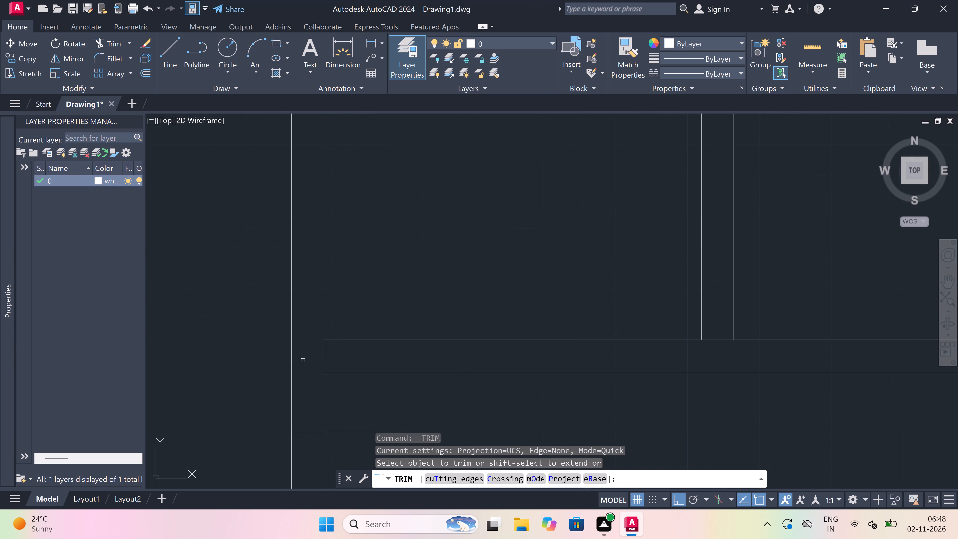
click(303, 360)
click(337, 356)
scroll(337, 356, down, 4)
scroll(425, 351, up, 2)
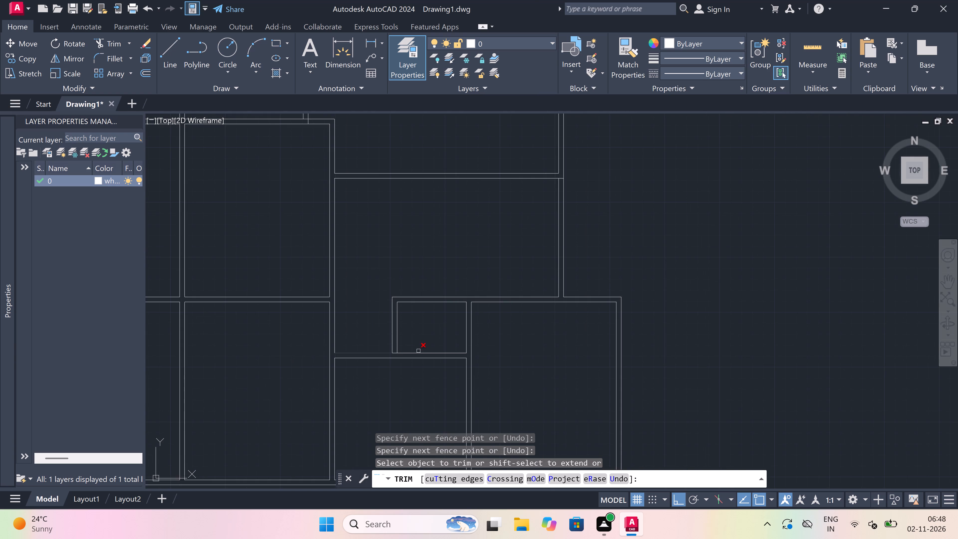
scroll(351, 349, up, 1)
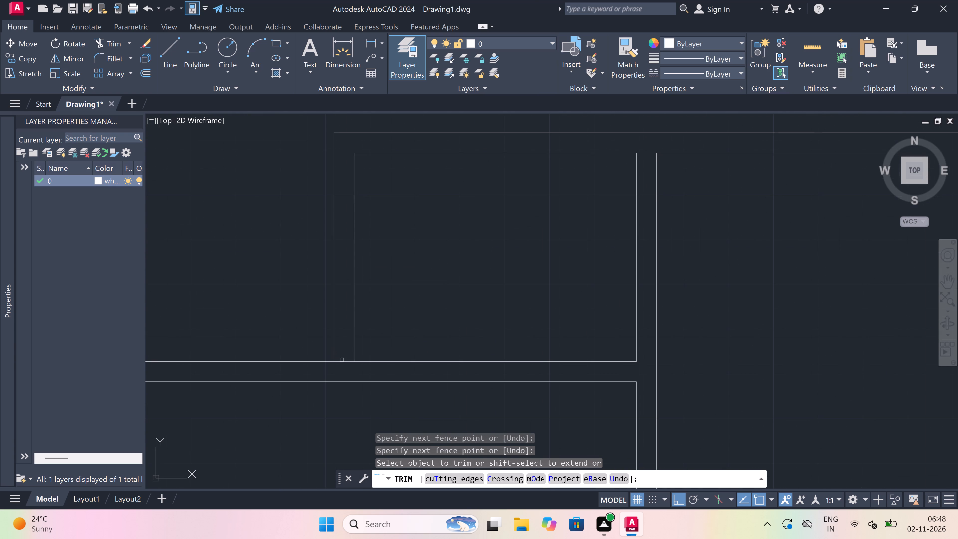
click(342, 360)
Trim the western horizontal partition's upper line between the new wall's two lines and the dividing wall line across the partition's east end.
scroll(342, 360, down, 4)
scroll(380, 364, down, 3)
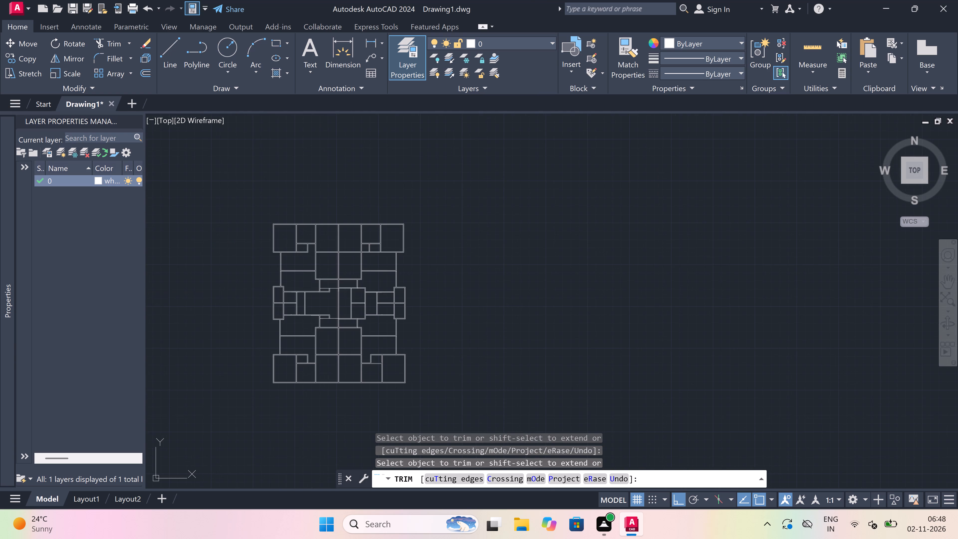
scroll(306, 367, up, 6)
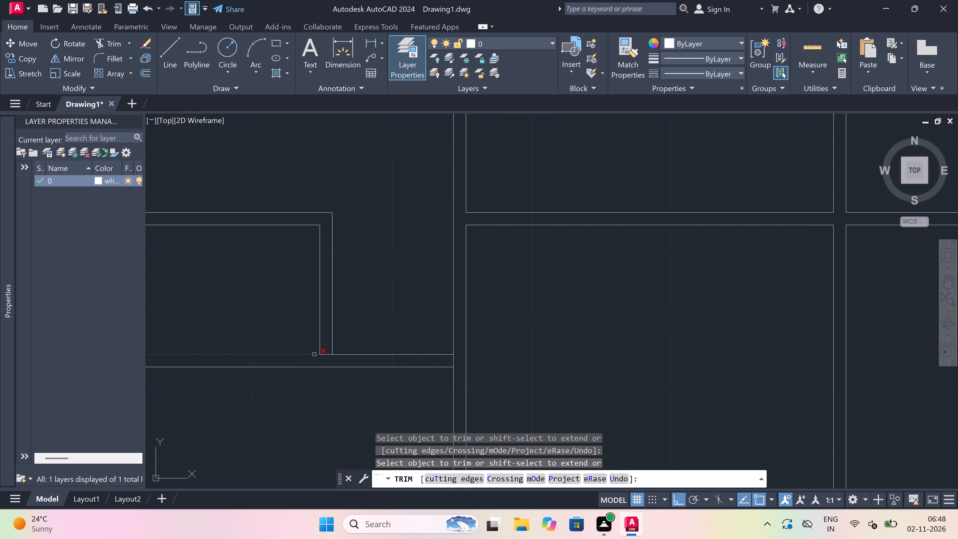
scroll(322, 357, up, 3)
click(322, 357)
click(335, 337)
scroll(335, 337, down, 3)
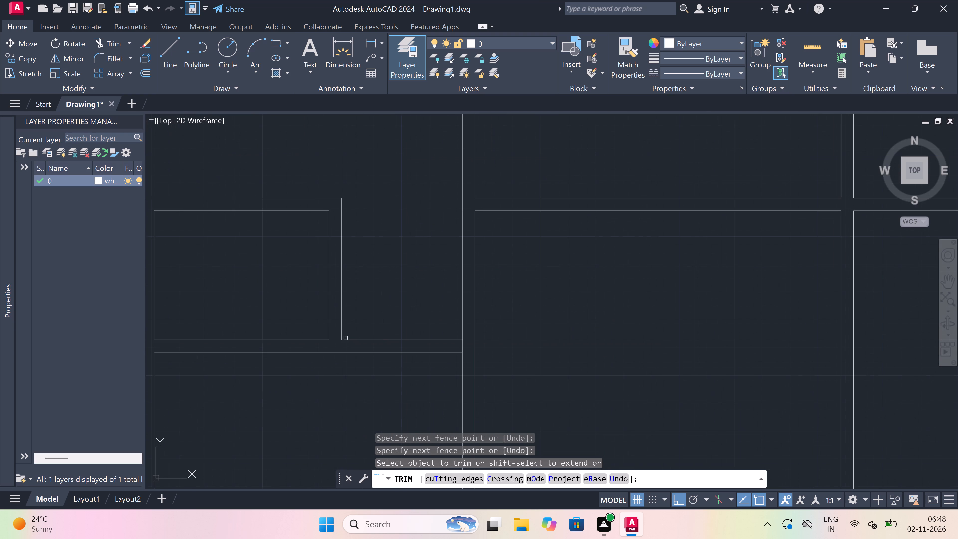
scroll(448, 346, up, 2)
click(449, 346)
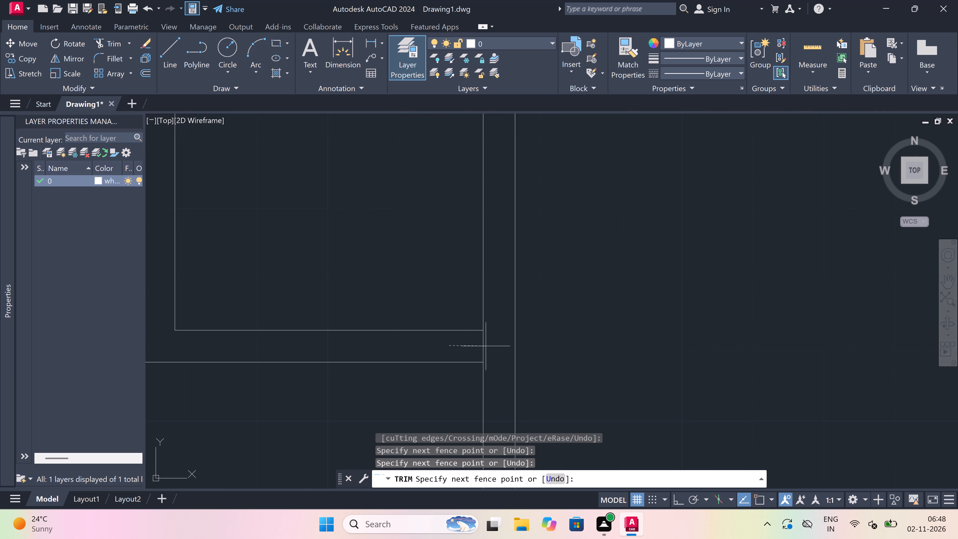
click(499, 348)
key(Escape)
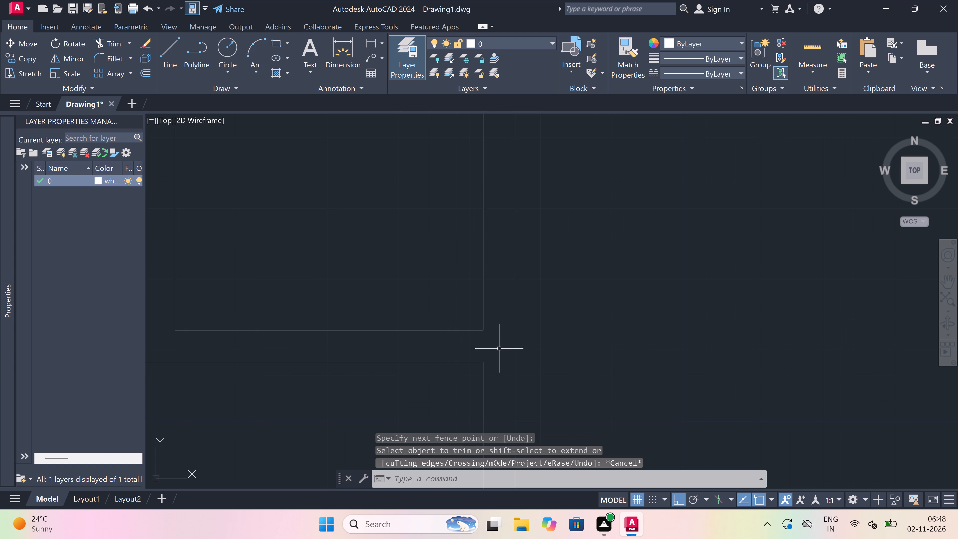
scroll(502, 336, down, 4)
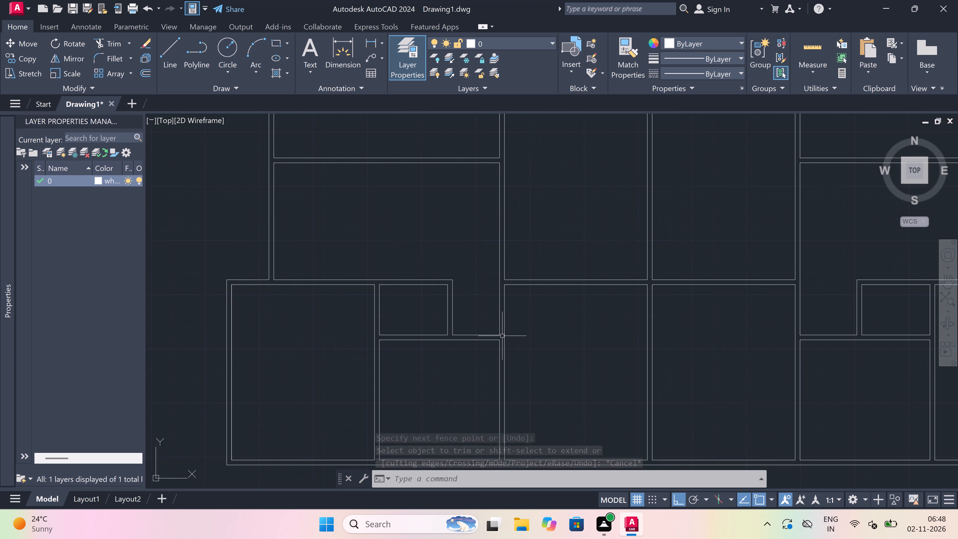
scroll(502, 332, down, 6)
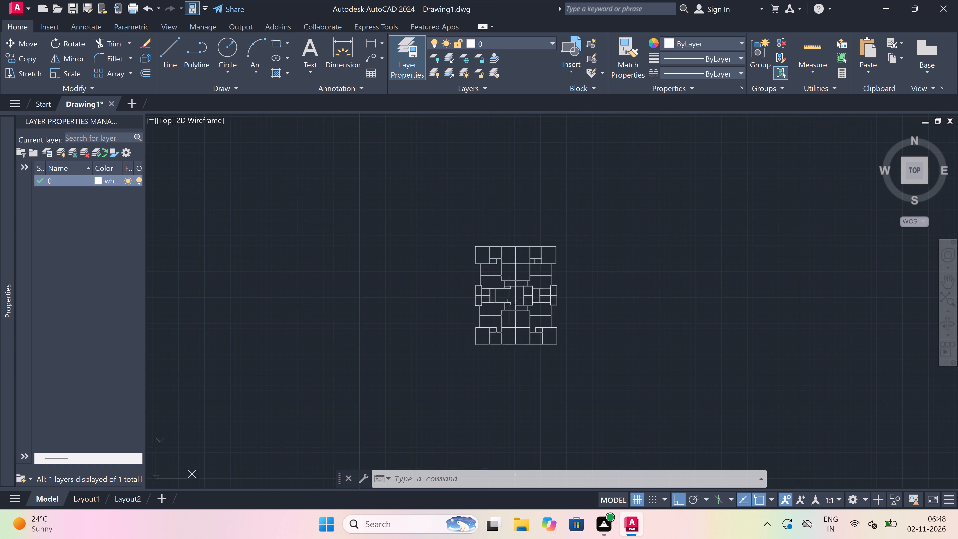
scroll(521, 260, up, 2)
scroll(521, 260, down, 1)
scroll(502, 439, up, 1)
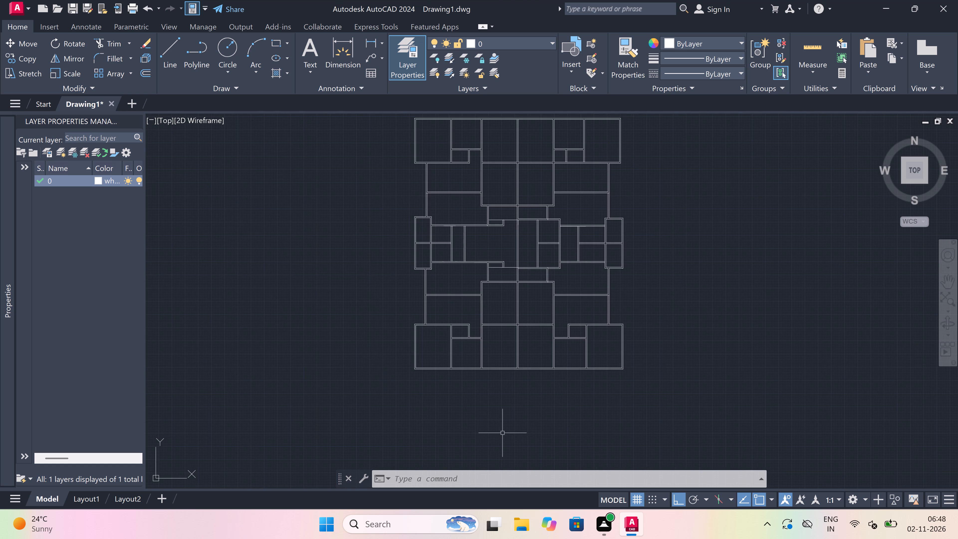
Draw the inner outline of a projection from the plan's southwest outer corner: 2' west, 6' north, and back east to the room's inner wall line.
scroll(504, 421, down, 1)
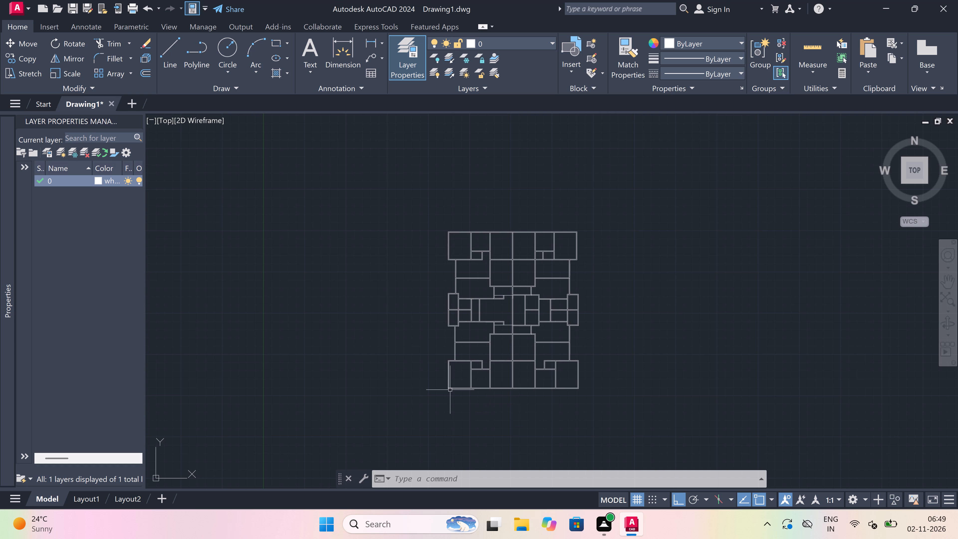
scroll(450, 390, up, 4)
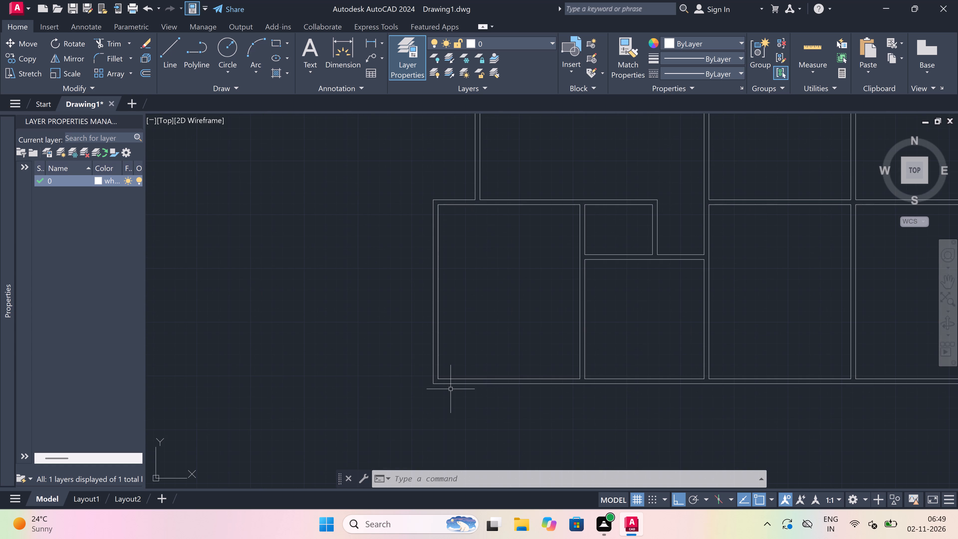
text(l)
key(space)
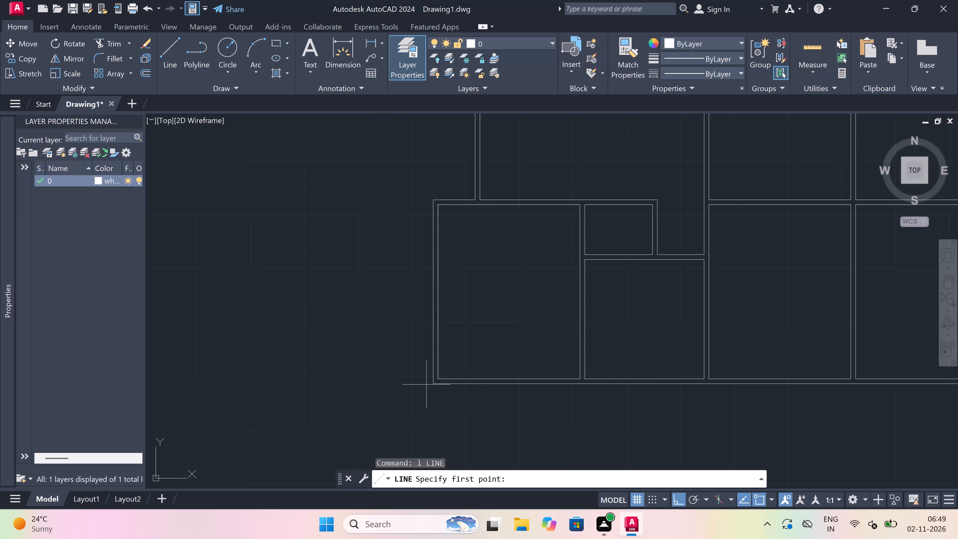
scroll(434, 382, up, 4)
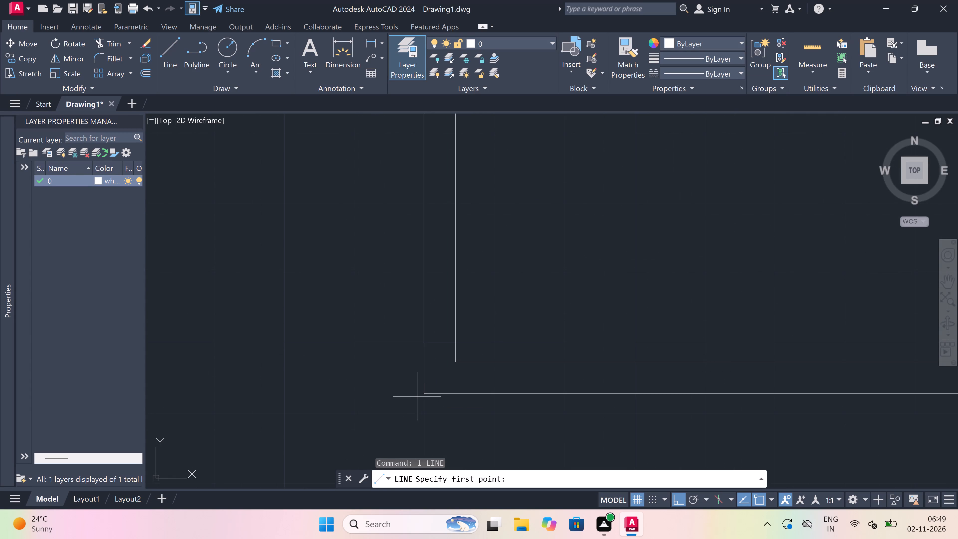
click(422, 394)
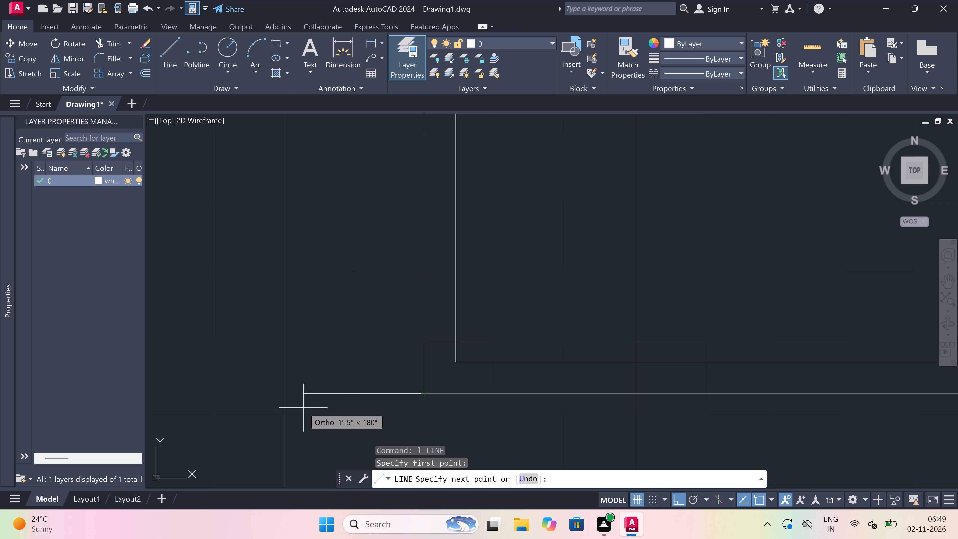
text(2')
key(space)
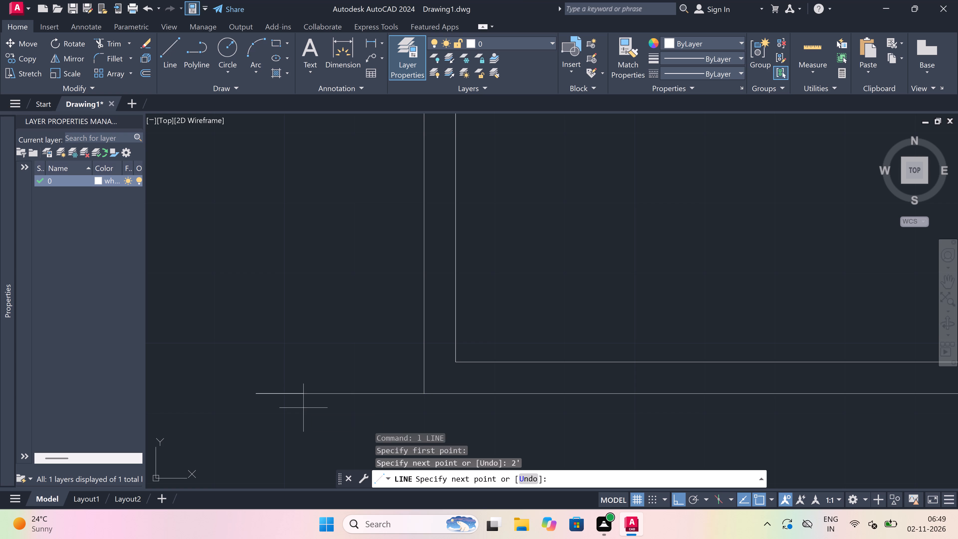
scroll(370, 289, down, 4)
scroll(343, 249, up, 2)
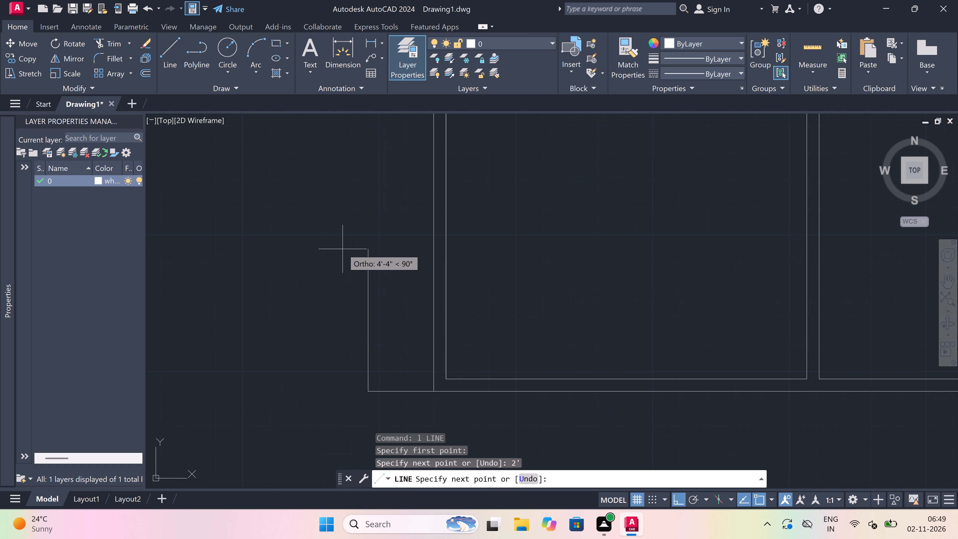
text(6')
key(space)
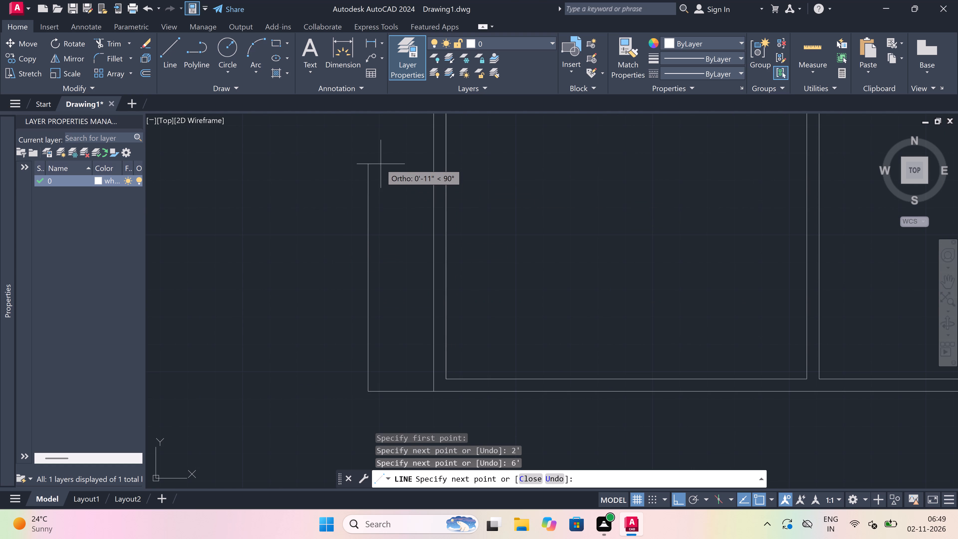
click(448, 196)
Draw the projection's outer outline 4.5" outside its north and west lines, closing it along the bottom wall line at the inner outline's corner.
text(4.5")
key(space)
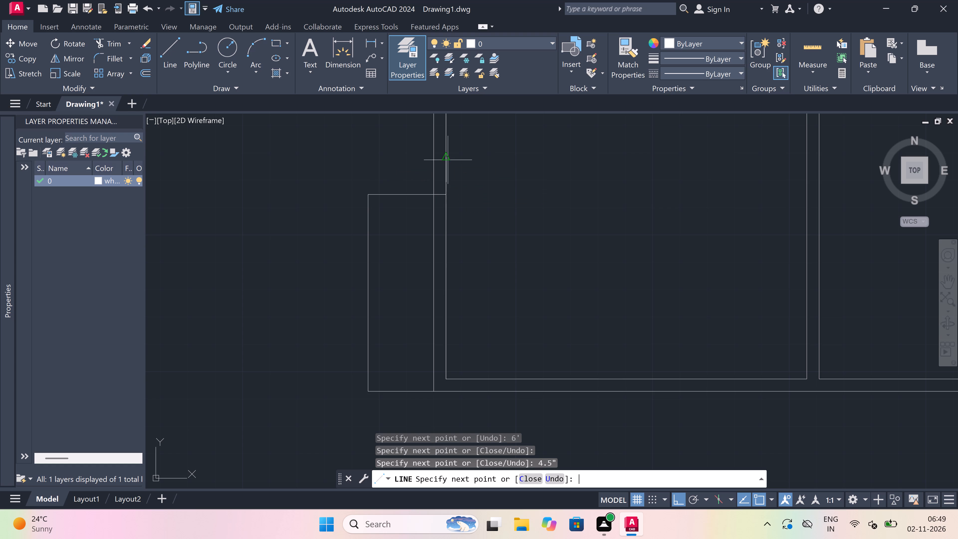
scroll(371, 181, up, 3)
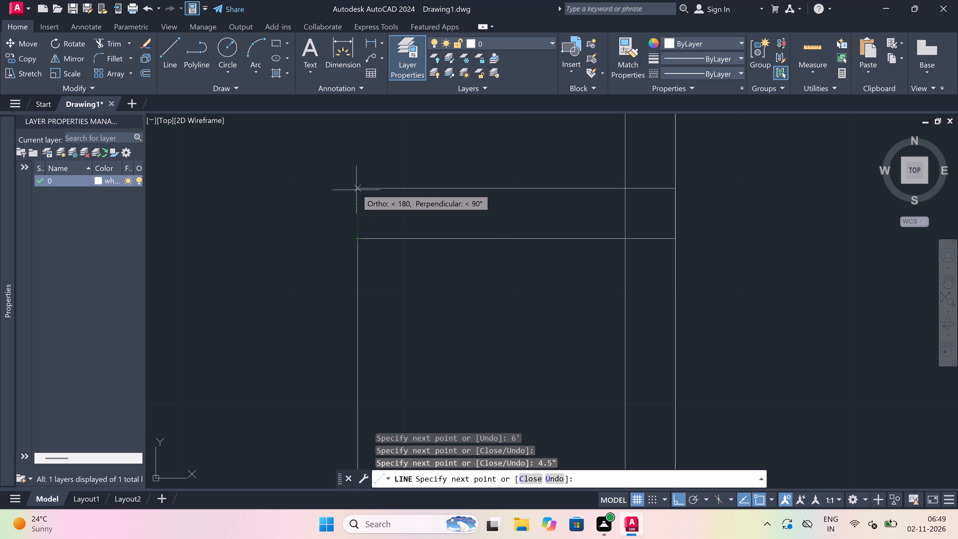
click(356, 185)
text(4.5")
key(space)
scroll(239, 190, down, 4)
scroll(240, 332, up, 3)
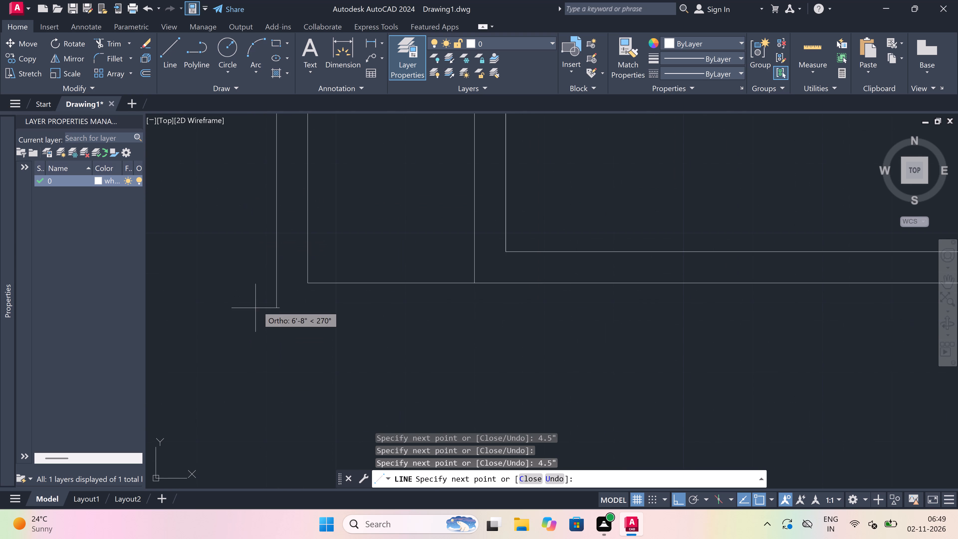
scroll(291, 279, up, 2)
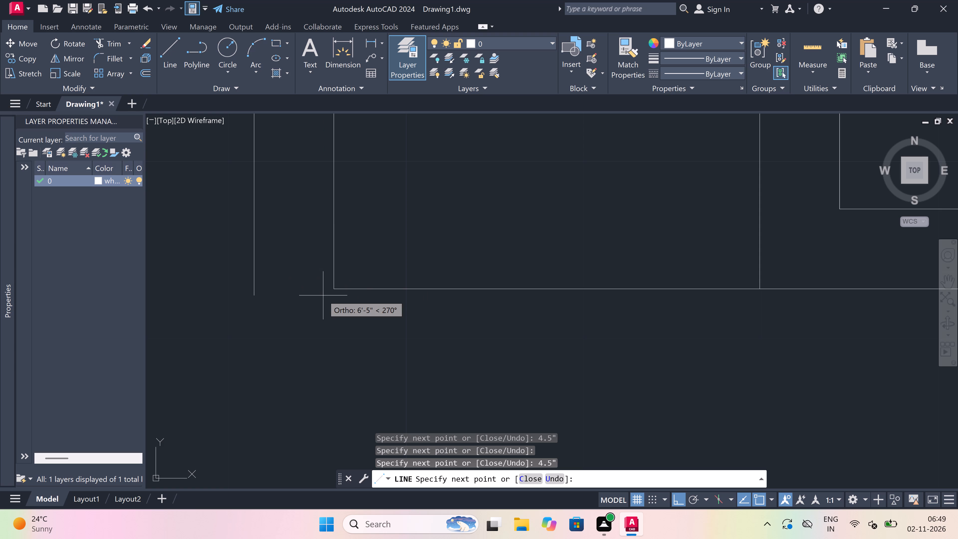
drag(231, 287, 234, 286)
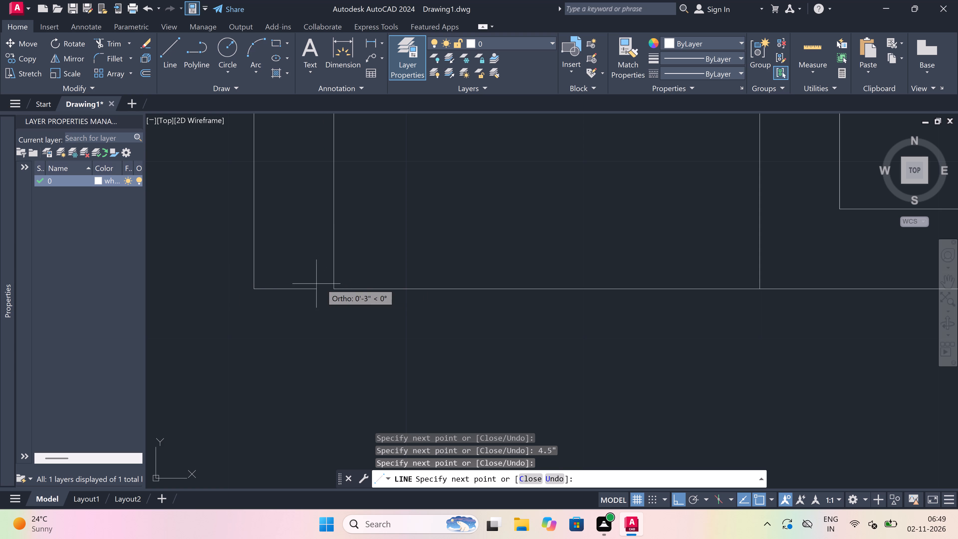
click(334, 286)
key(Escape)
scroll(395, 304, down, 5)
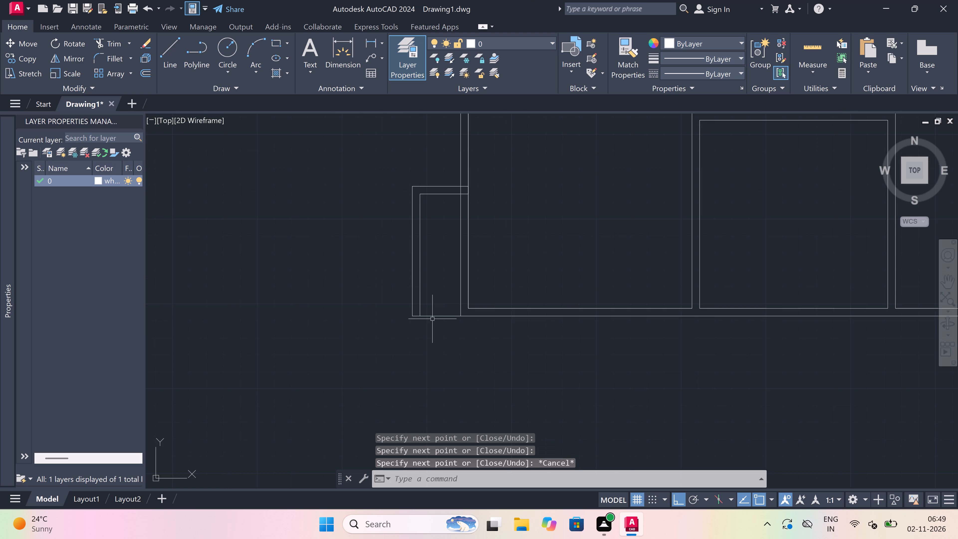
Draw a line from the southwest room's inner bottom corner west to the projection's inner vertical line.
scroll(446, 301, up, 2)
key(space)
scroll(497, 315, up, 1)
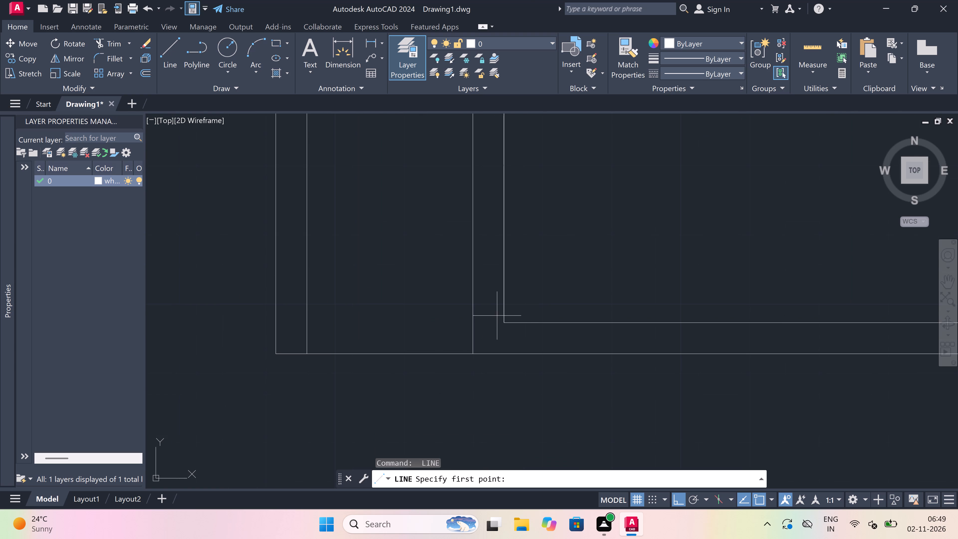
click(504, 319)
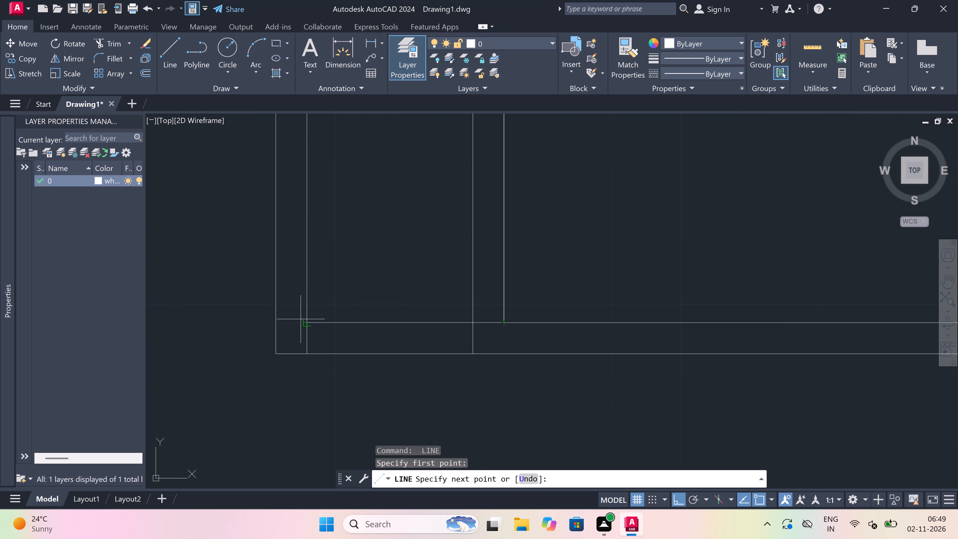
click(311, 323)
key(Escape)
Trim the room's outer west wall line and the projection's inner vertical line between the bottom wall's two lines.
key(t)
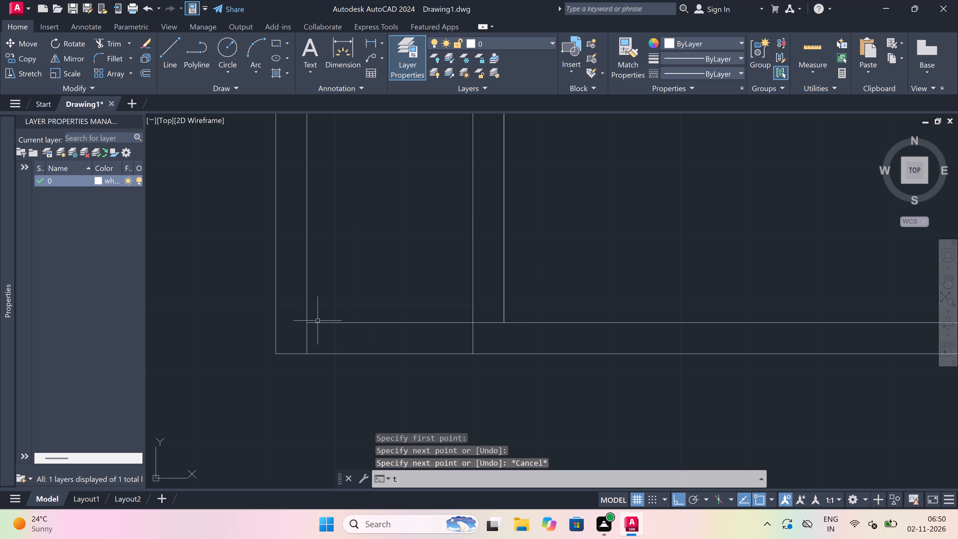
key(r)
key(space)
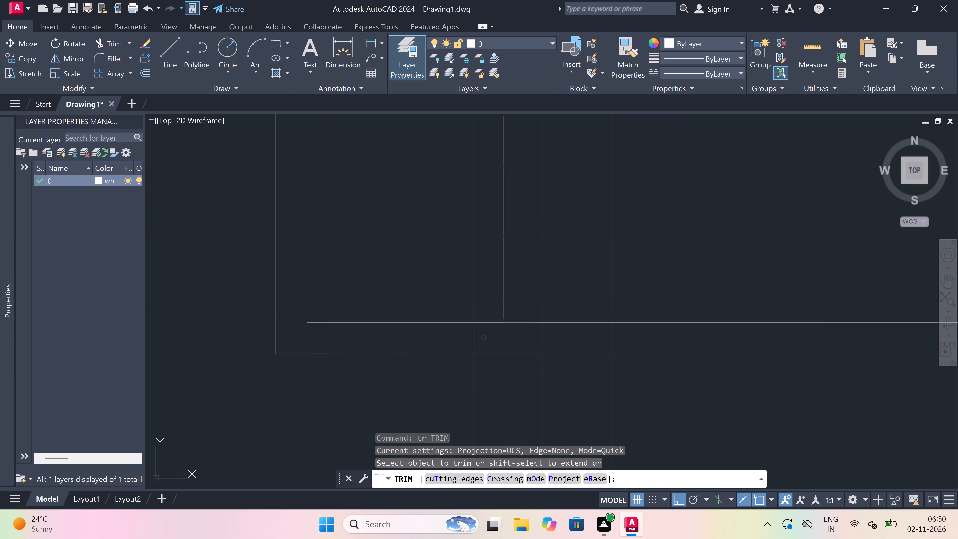
drag(484, 337, 479, 337)
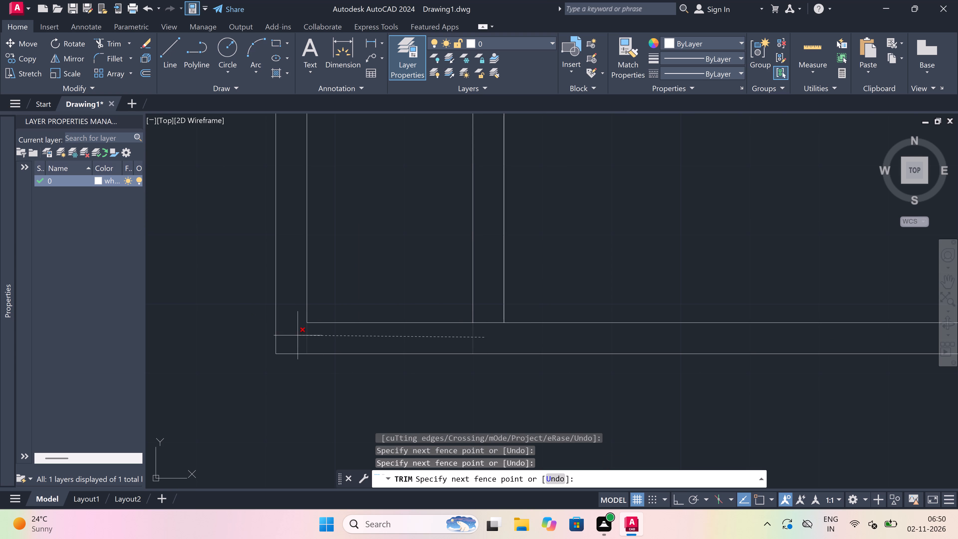
click(298, 335)
Trim the southwest room's outer west wall line between the projection's two north lines and inside the projection.
scroll(297, 335, down, 5)
scroll(307, 282, up, 3)
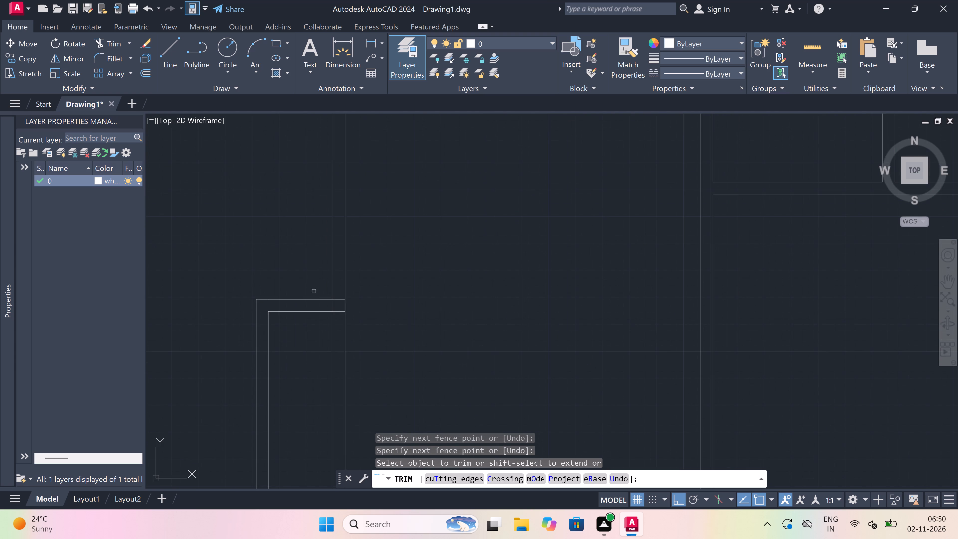
scroll(324, 309, up, 1)
click(334, 306)
click(343, 304)
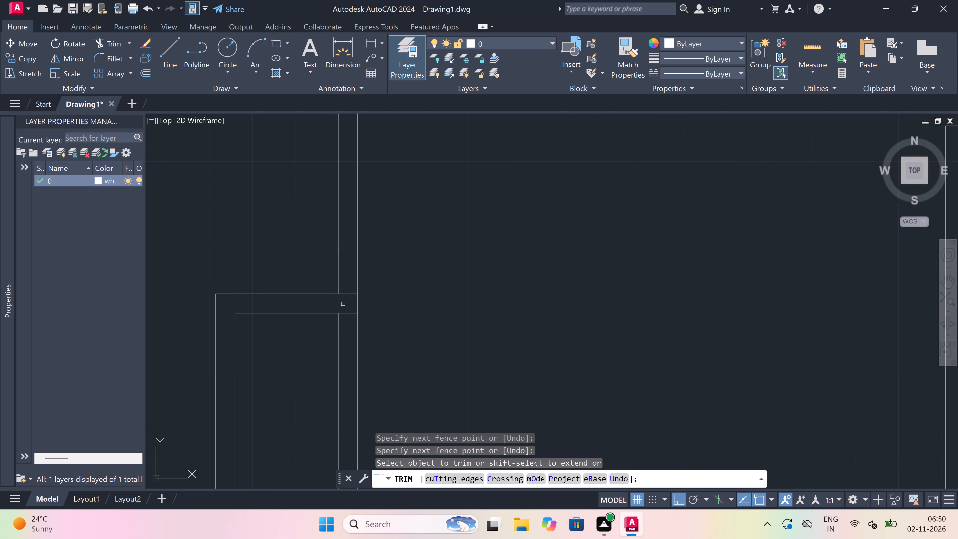
scroll(343, 304, down, 3)
click(343, 314)
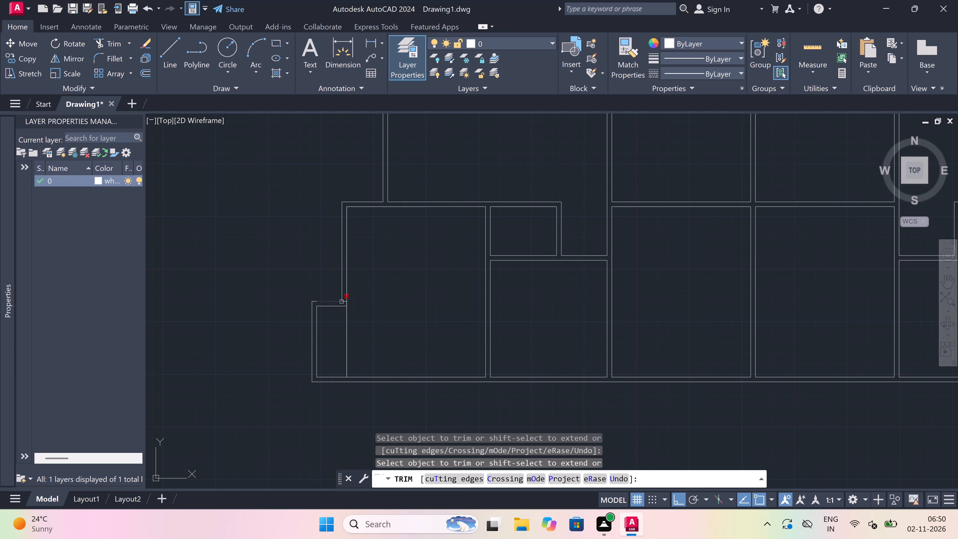
scroll(342, 302, down, 4)
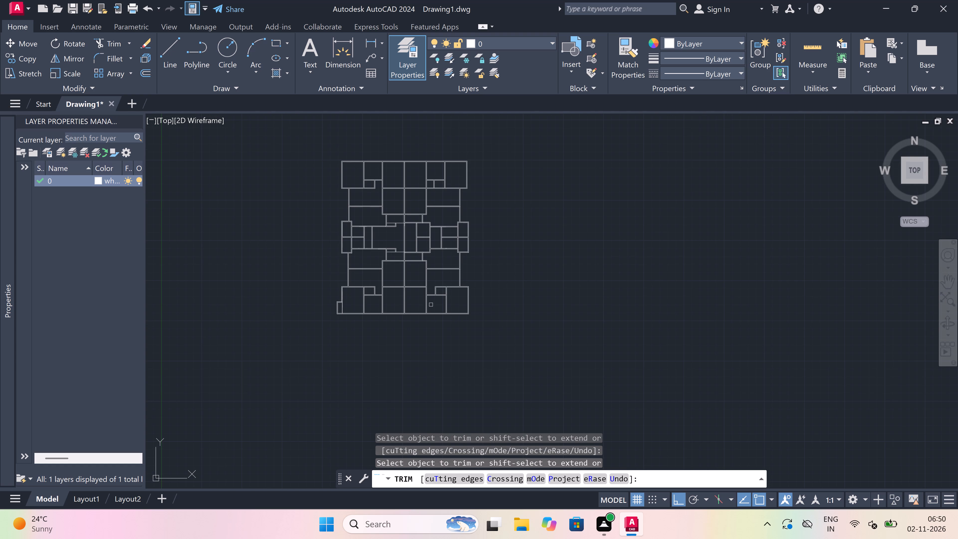
key(Escape)
Draw the matching projection's inner outline from the plan's southeast outer corner: 2' east, 6' north, and back west to the outer wall line.
scroll(466, 294, up, 2)
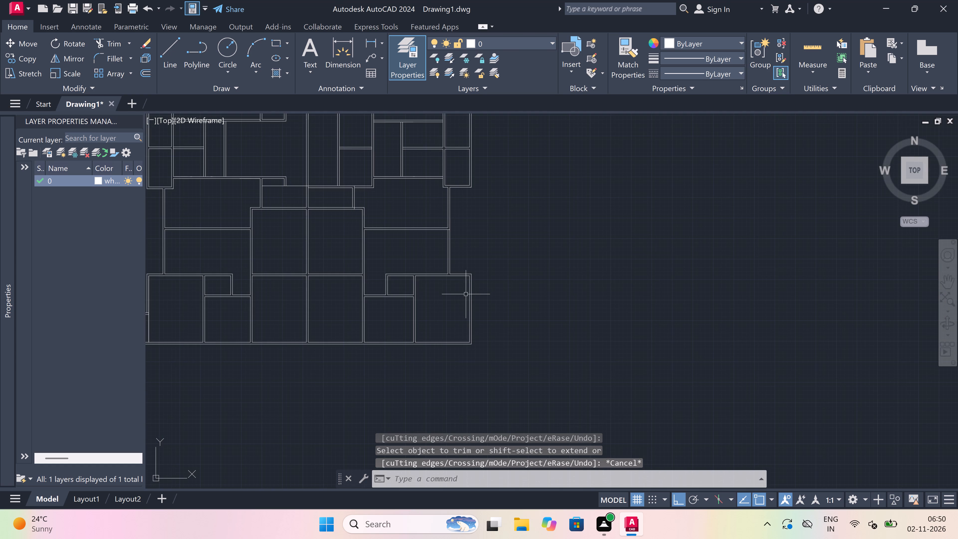
scroll(479, 317, up, 1)
text(l)
key(space)
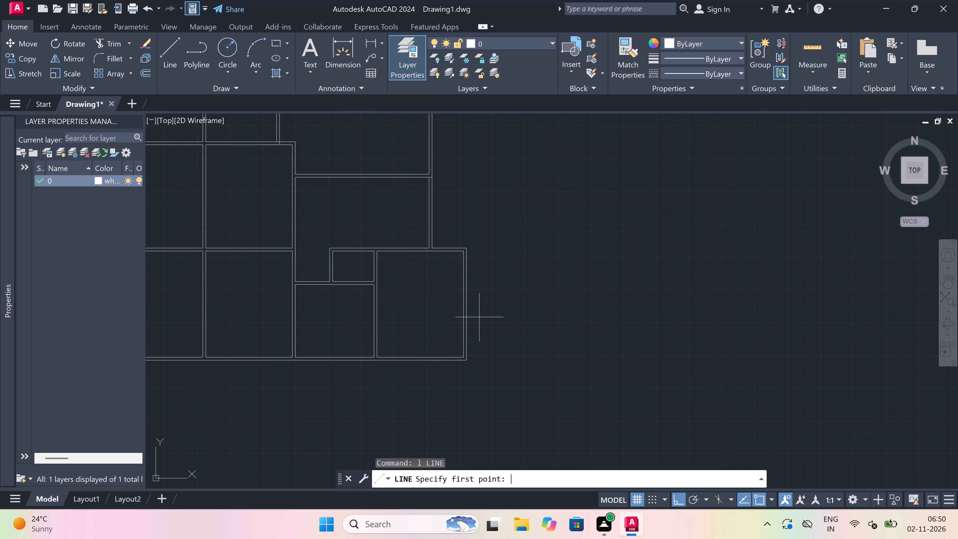
scroll(464, 349, up, 2)
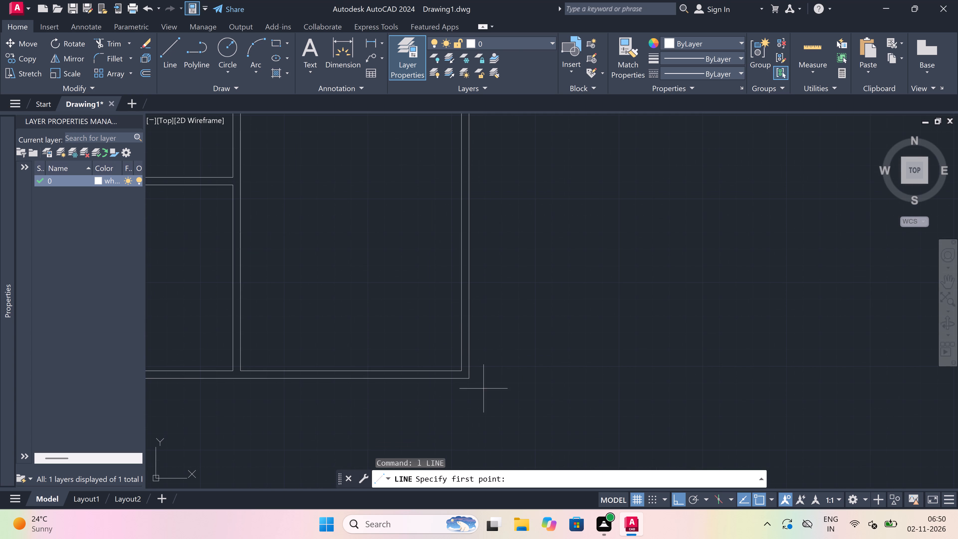
click(472, 378)
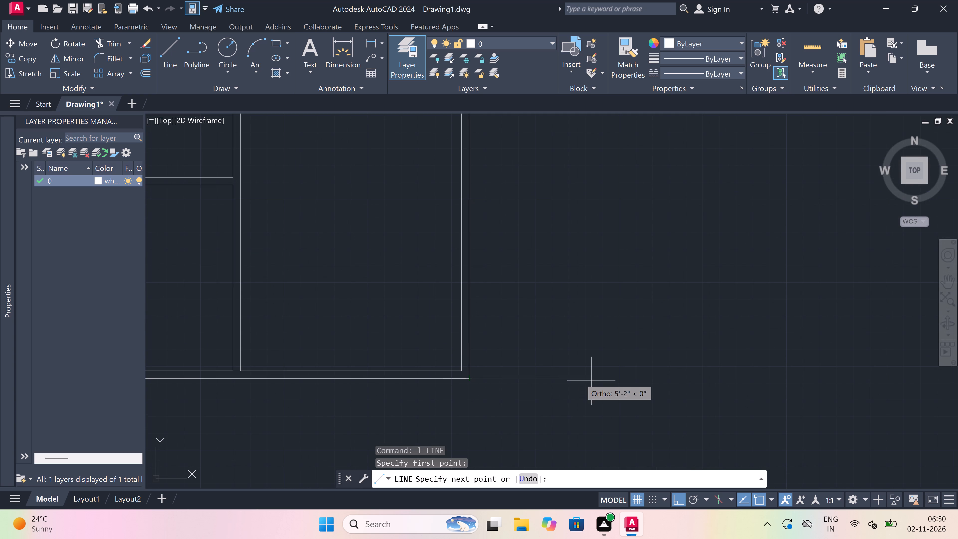
key(2)
scroll(591, 381, up, 1)
text(')
key(space)
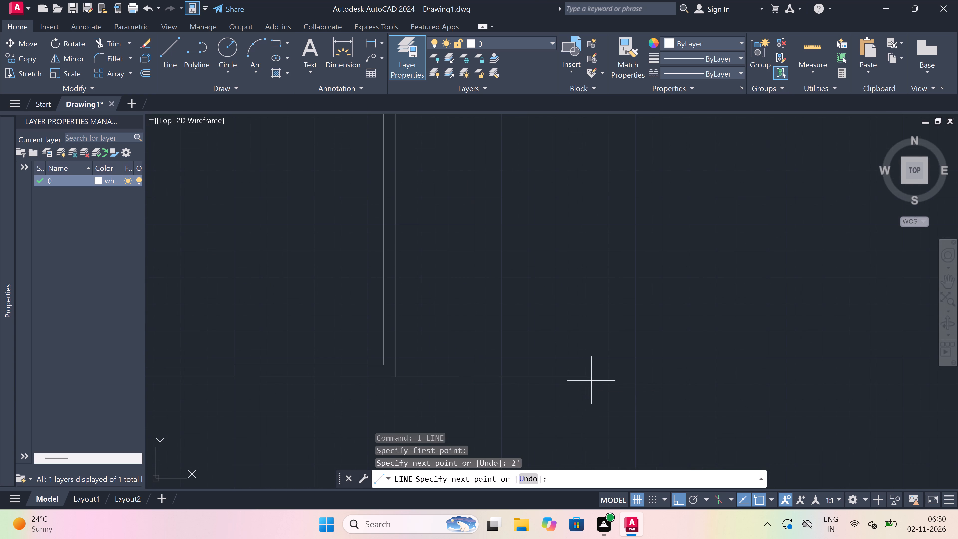
text(6')
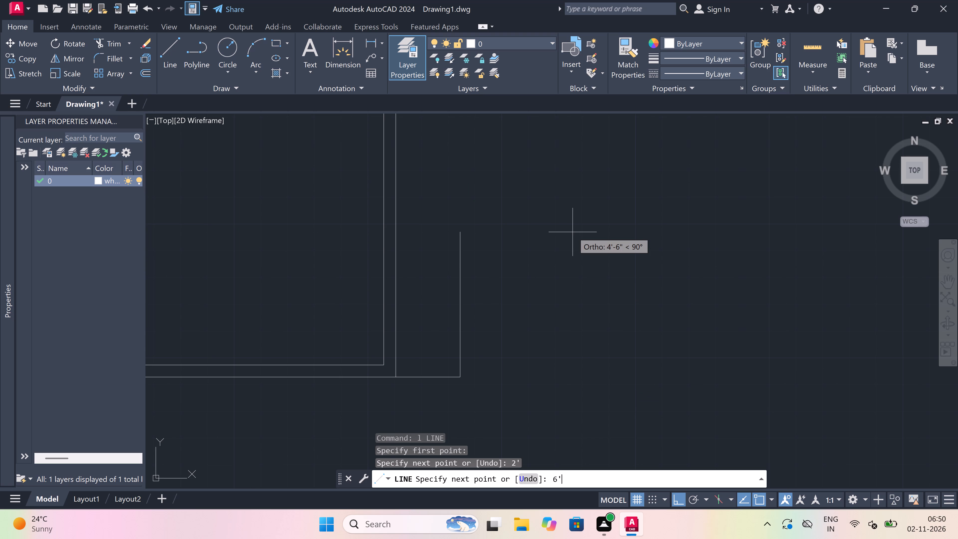
key(space)
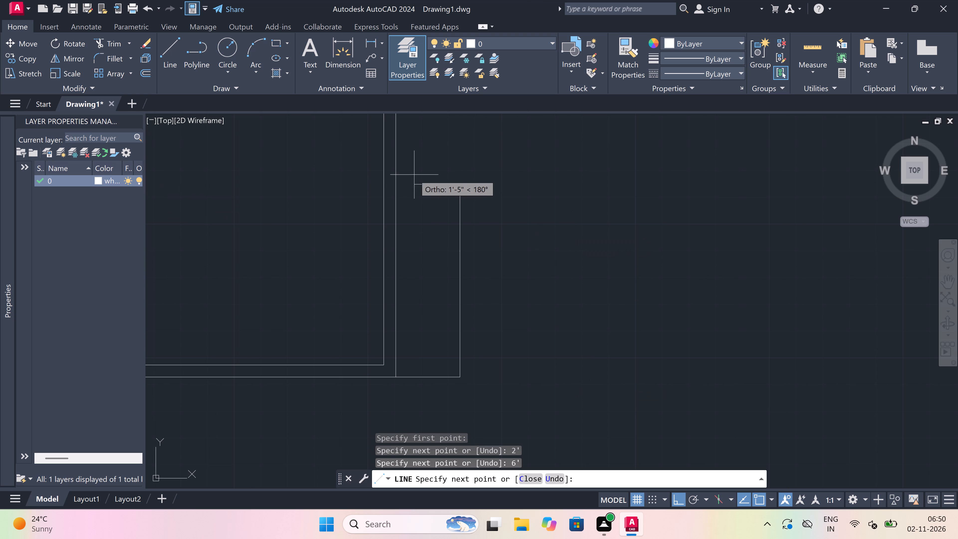
click(393, 185)
Draw the southeast projection's outer outline 4.5" outside its inner north and east lines, continuing south and back west to the inner line's bottom corner.
scroll(393, 184, up, 2)
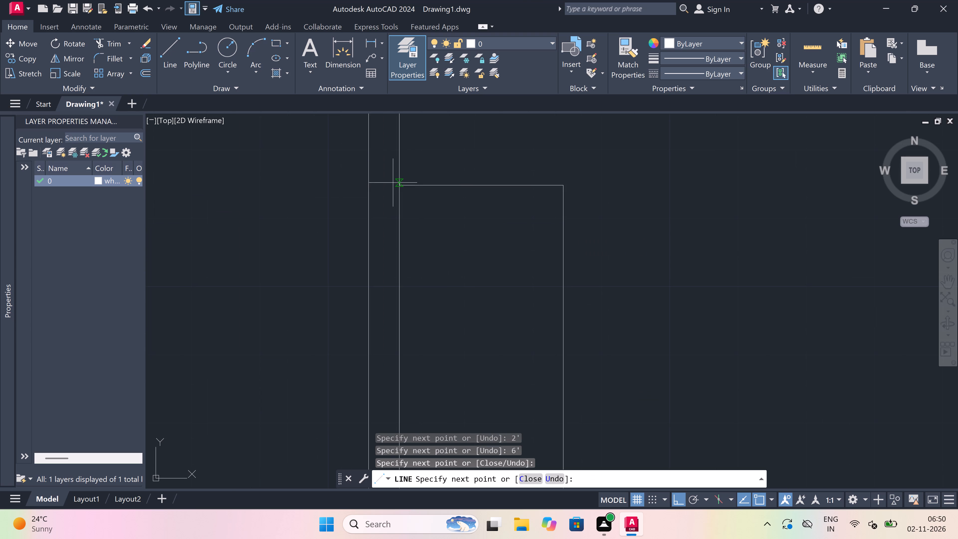
text(4.5")
key(space)
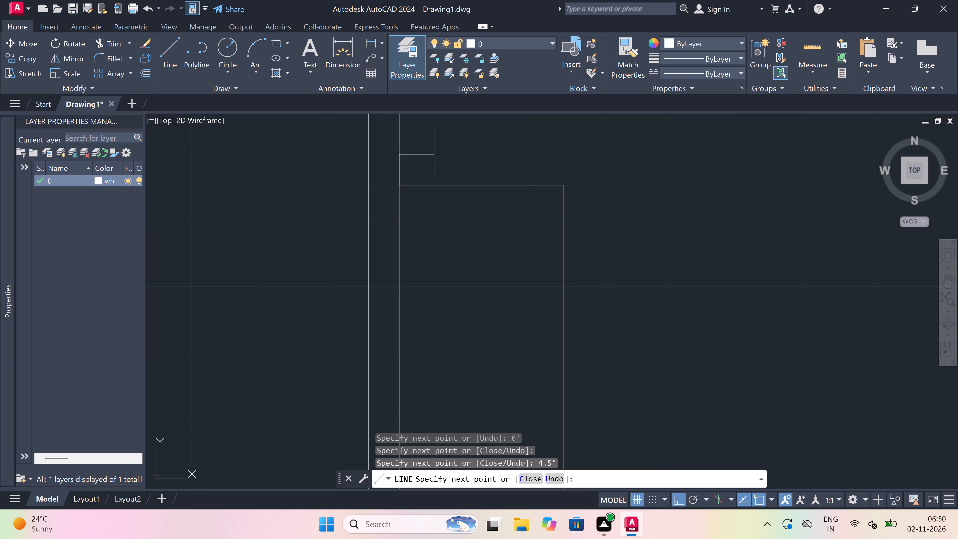
scroll(563, 155, up, 2)
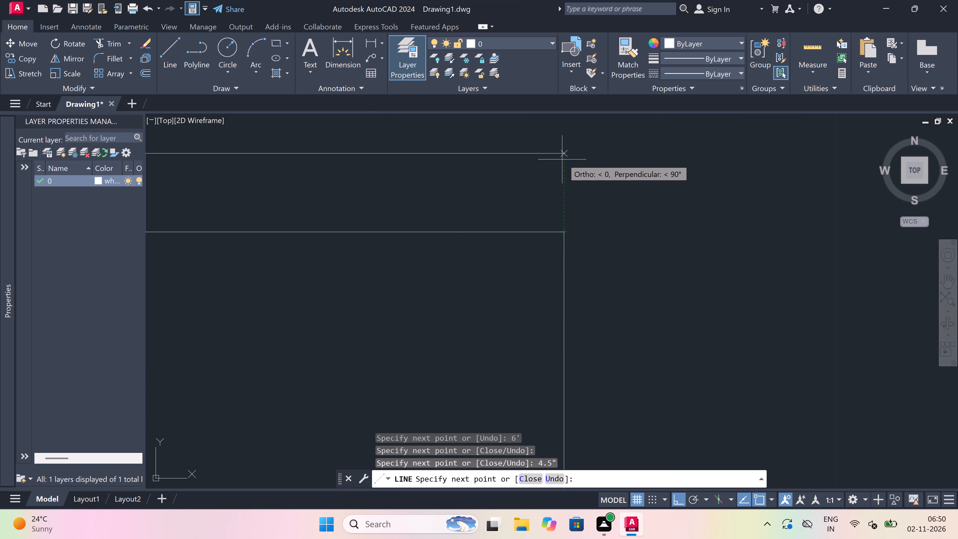
click(565, 157)
scroll(565, 154, down, 4)
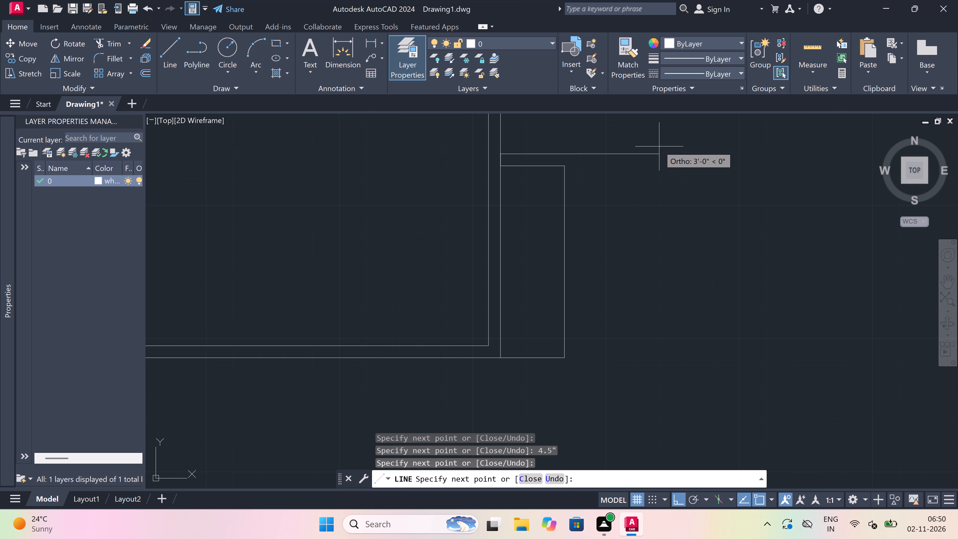
text(4.5")
key(space)
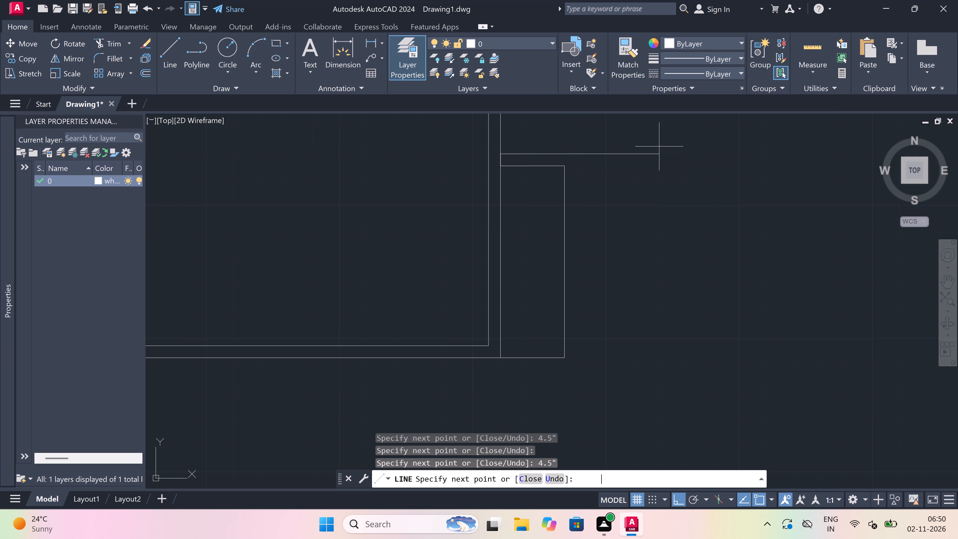
scroll(657, 146, down, 2)
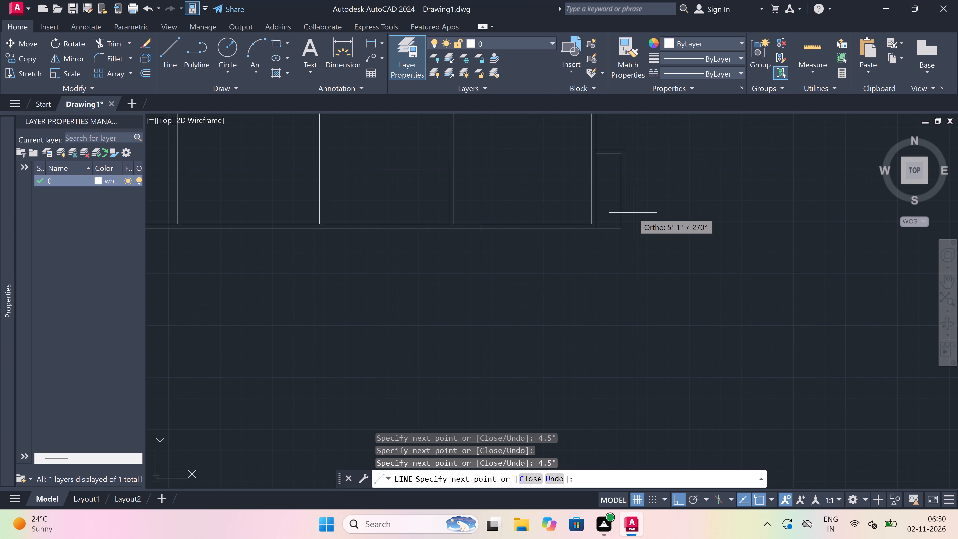
scroll(633, 213, up, 4)
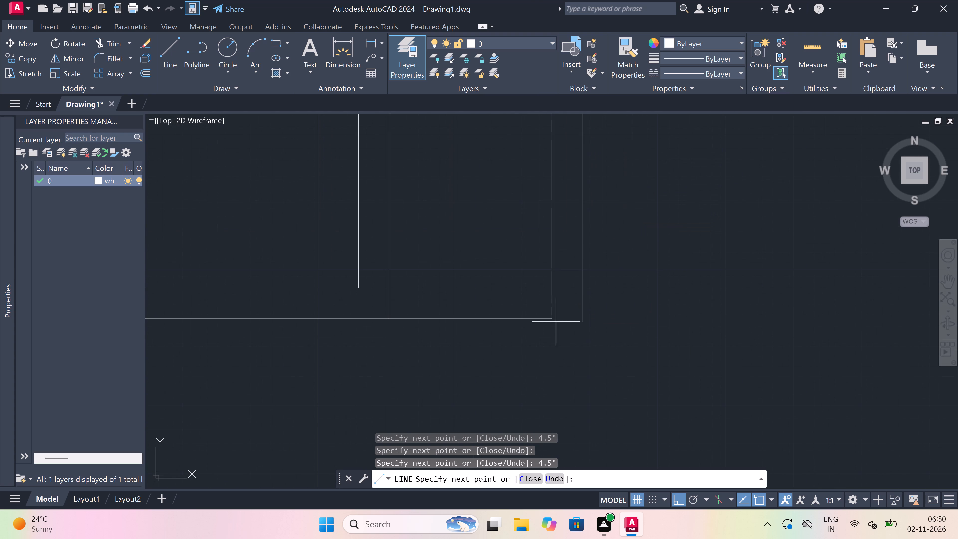
scroll(555, 325, up, 1)
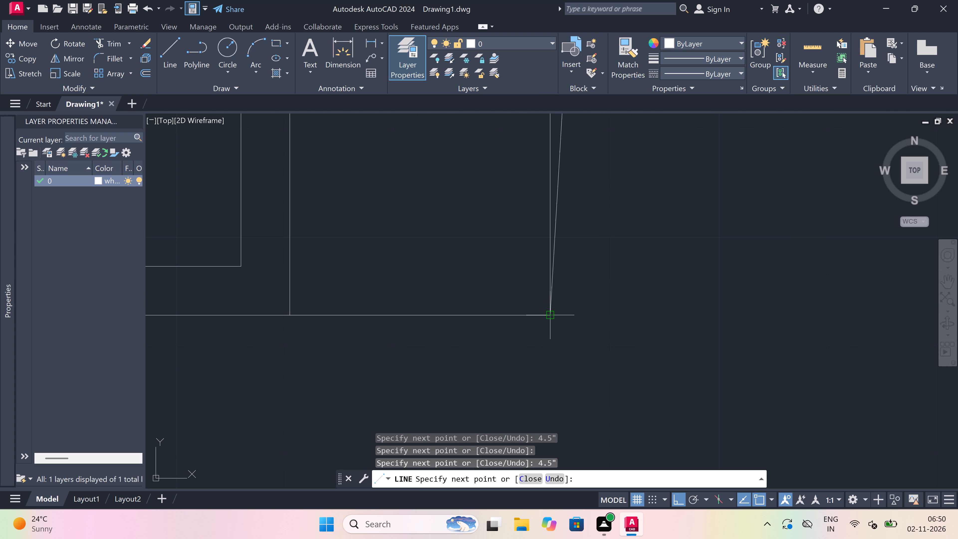
click(611, 312)
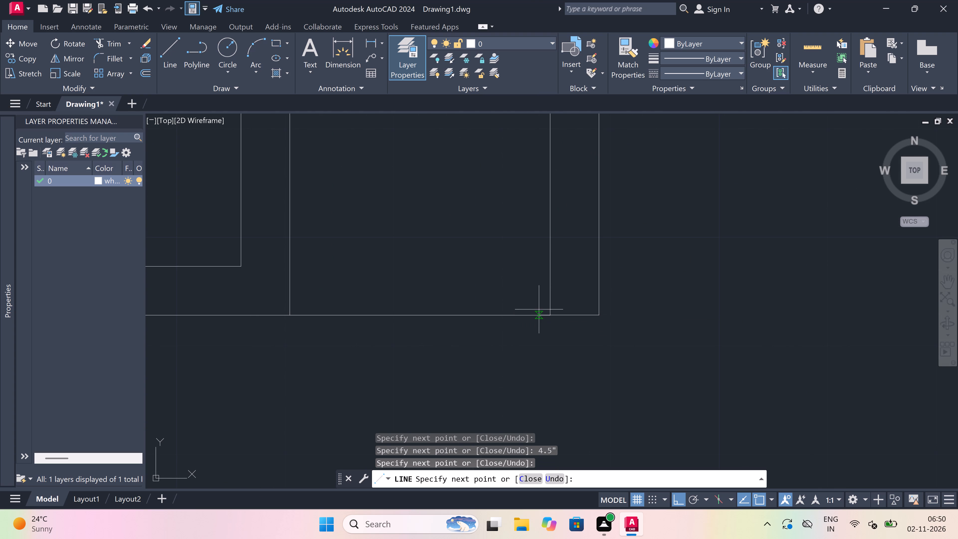
click(556, 313)
key(Escape)
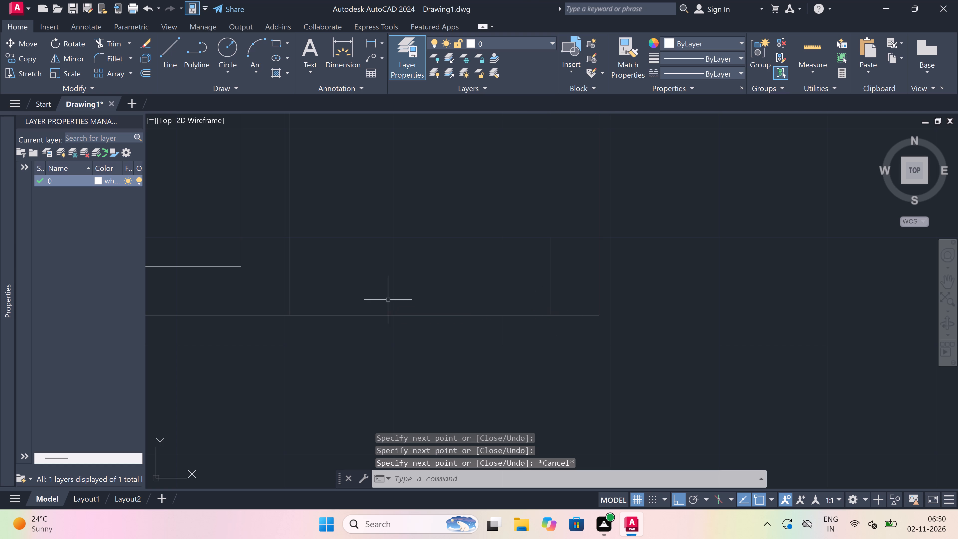
Draw a line from the southeast room's inner bottom corner east to the projection's outer vertical line.
key(space)
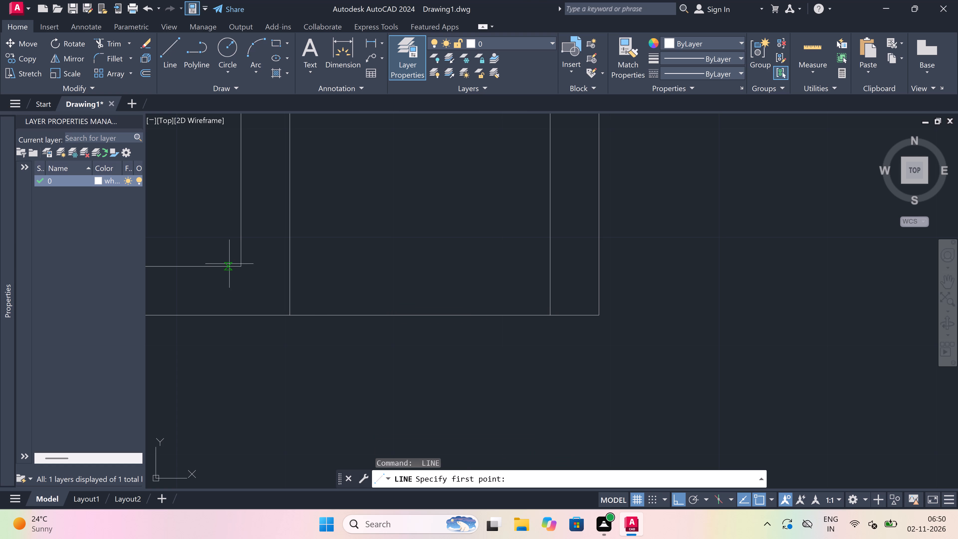
click(238, 264)
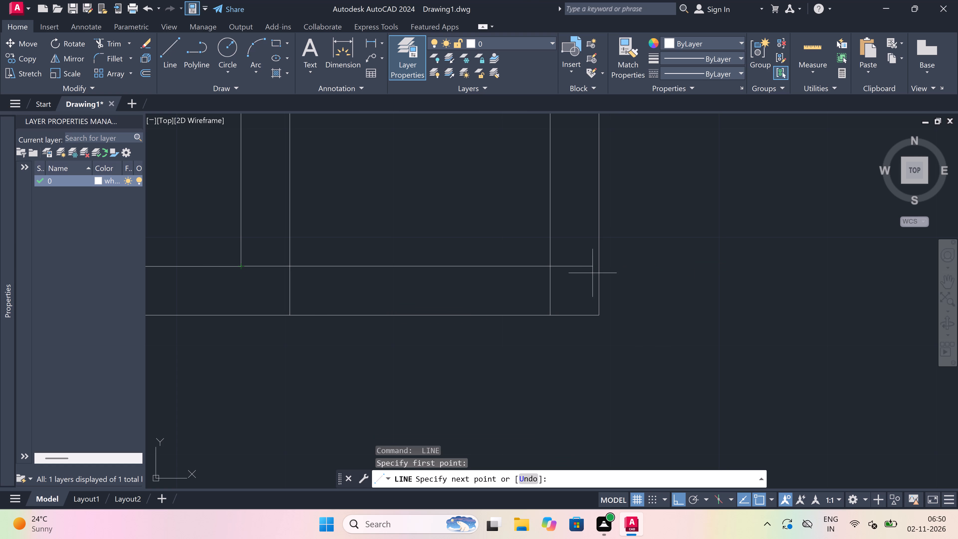
click(598, 267)
key(Escape)
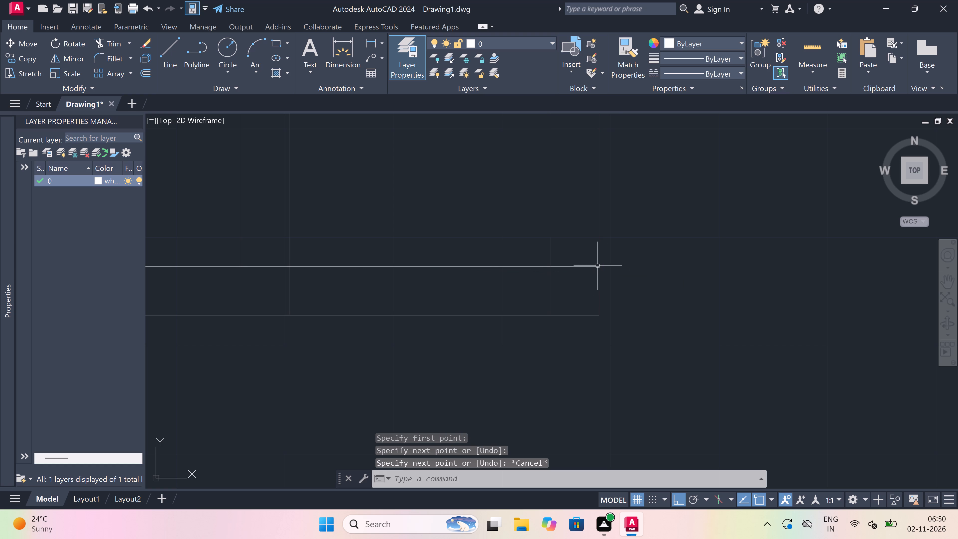
Trim both vertical lines crossing the bottom wall at the southeast projection, and the new line's end between the projection's two east lines.
text(tr)
key(space)
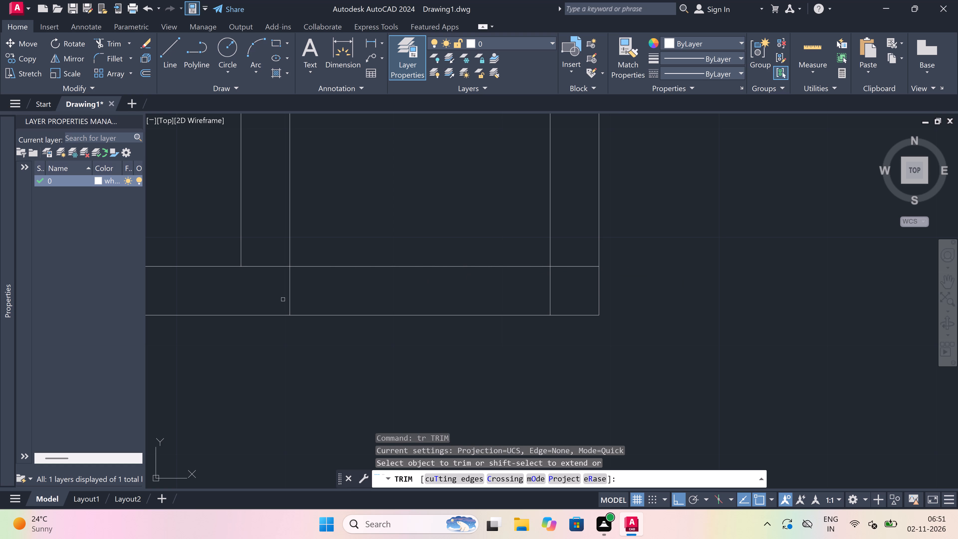
click(282, 295)
click(582, 296)
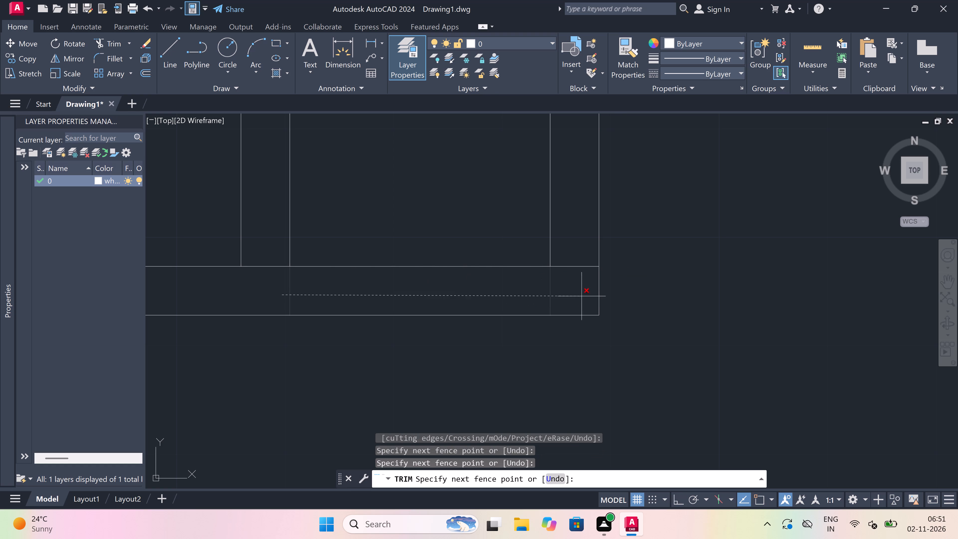
click(578, 254)
click(572, 285)
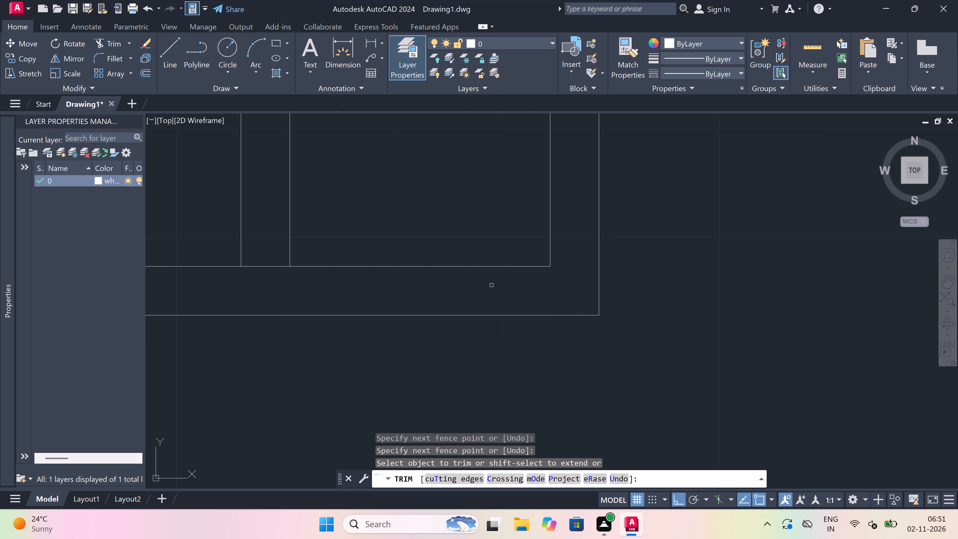
Trim the southeast room's outer east wall line between the projection's two north lines and inside the projection.
scroll(409, 287, down, 5)
scroll(403, 205, up, 3)
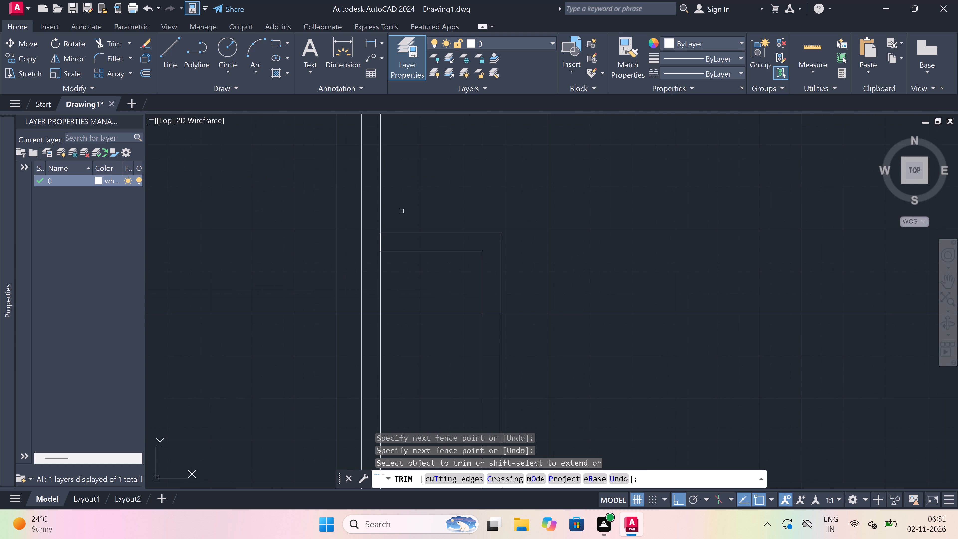
click(376, 242)
click(402, 240)
scroll(402, 240, down, 2)
click(394, 268)
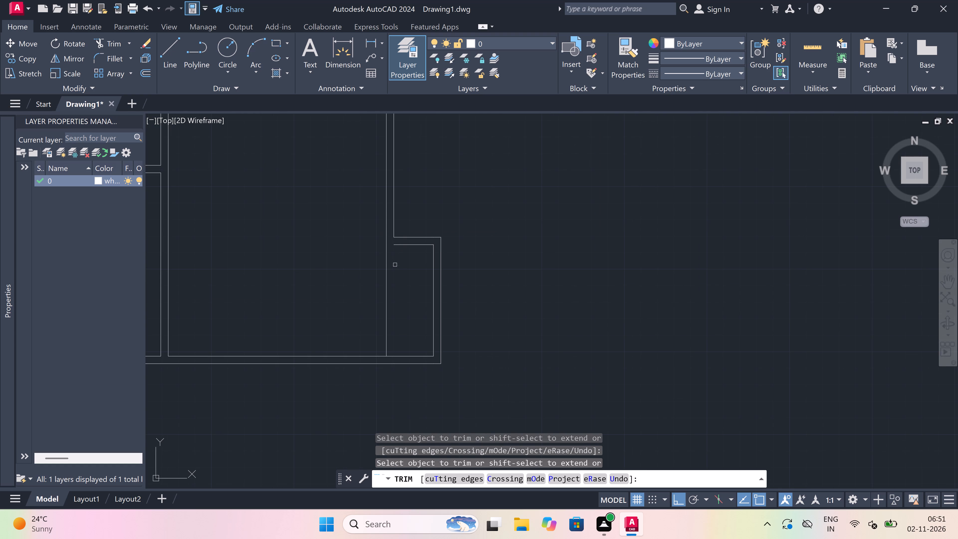
Extend the southeast projection's inner north line west to the room's inner east wall line.
key(Escape)
text(ex)
key(space)
click(403, 245)
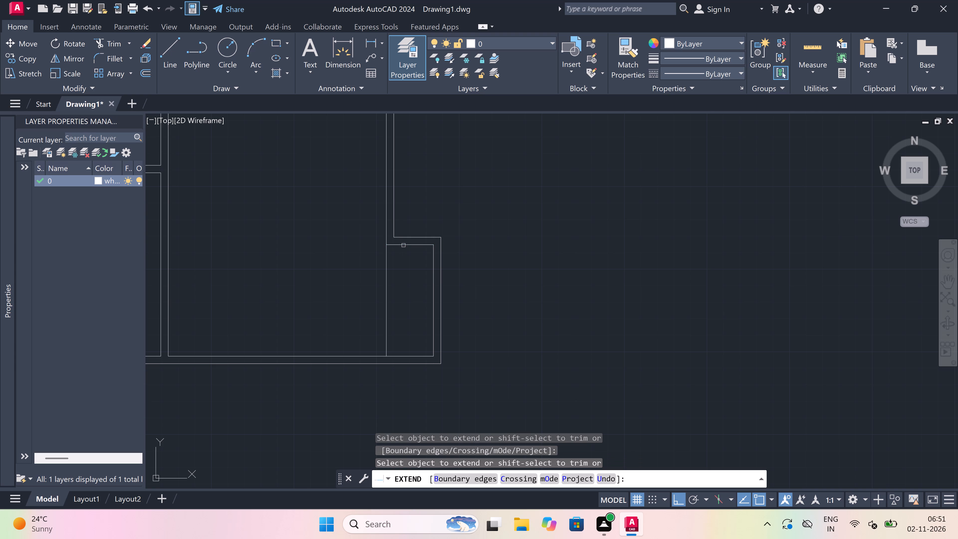
scroll(409, 255, down, 4)
key(Escape)
scroll(412, 257, down, 1)
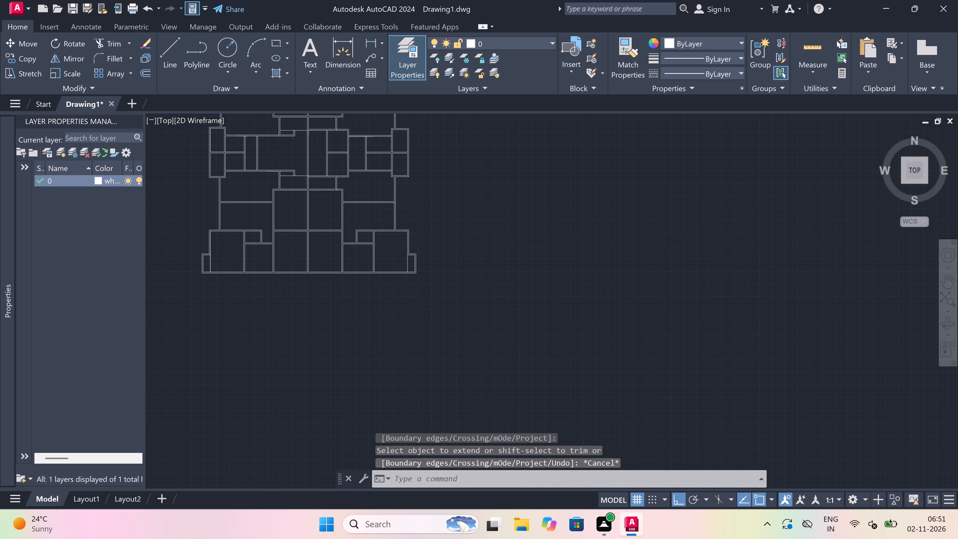
scroll(412, 257, down, 2)
scroll(397, 222, up, 1)
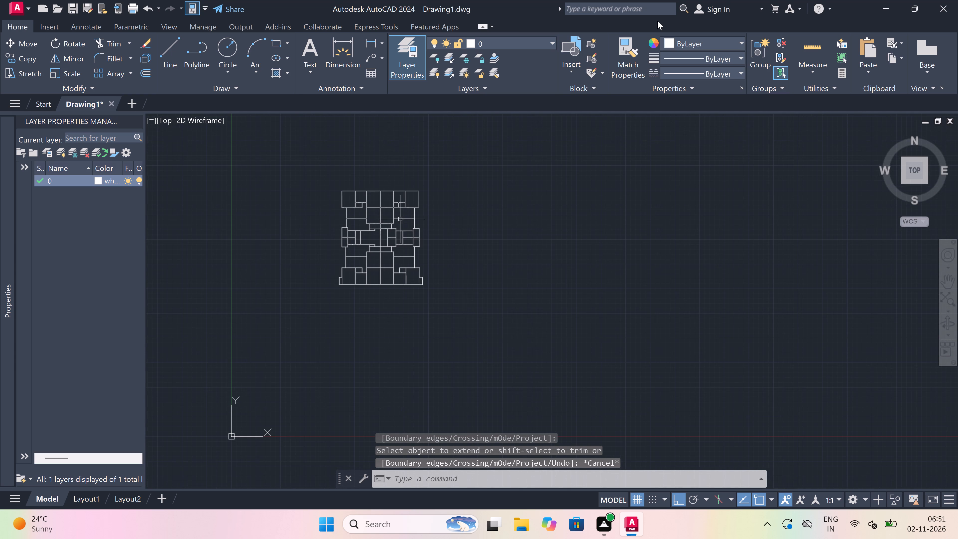
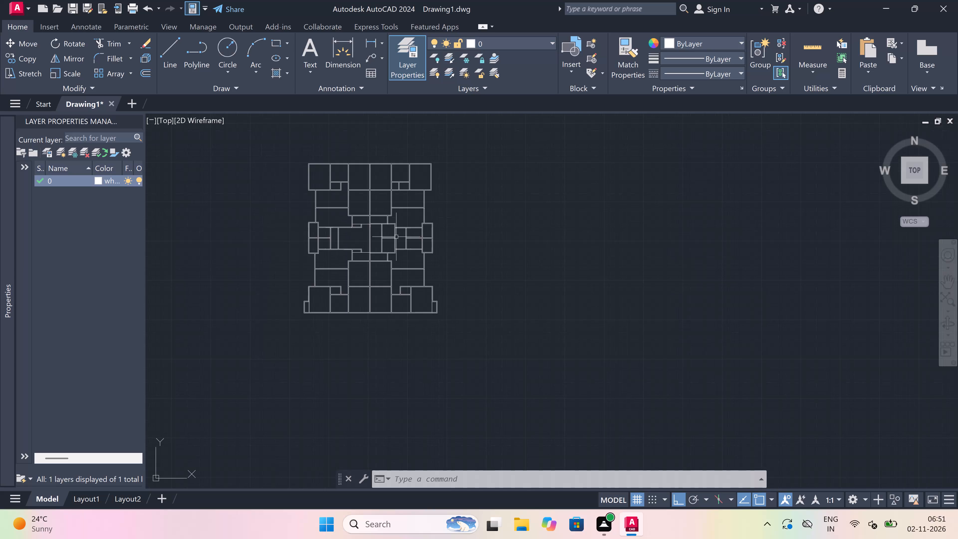
Draw the northwest projection's outline from the building's outer corner: 2' west, 6' south, and back east to the inner west wall line.
scroll(312, 131, up, 2)
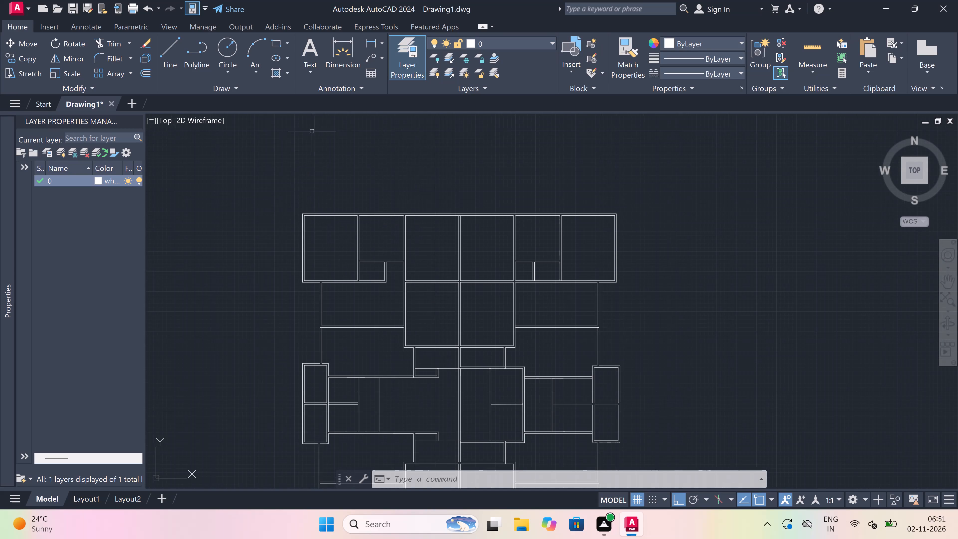
scroll(270, 214, up, 2)
scroll(294, 204, up, 1)
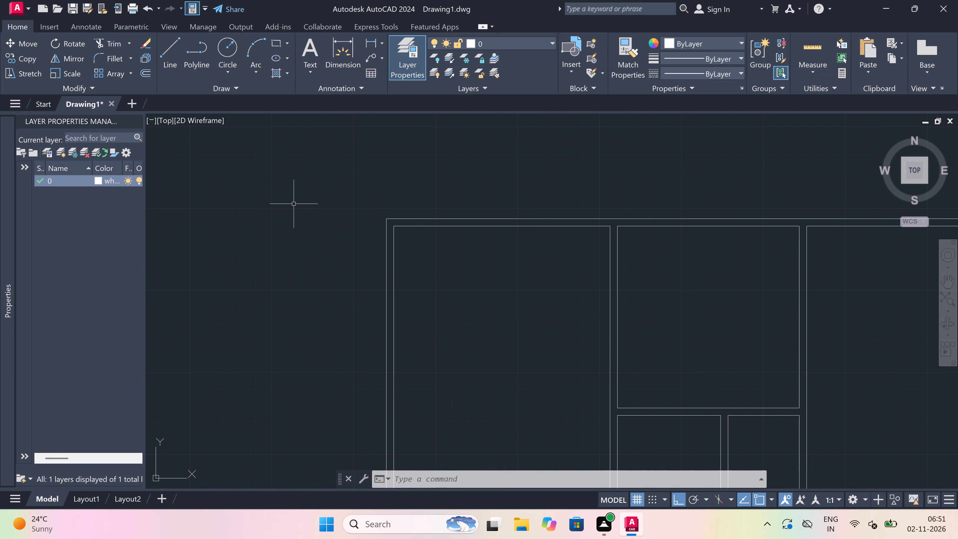
key(l)
key(space)
scroll(391, 206, up, 1)
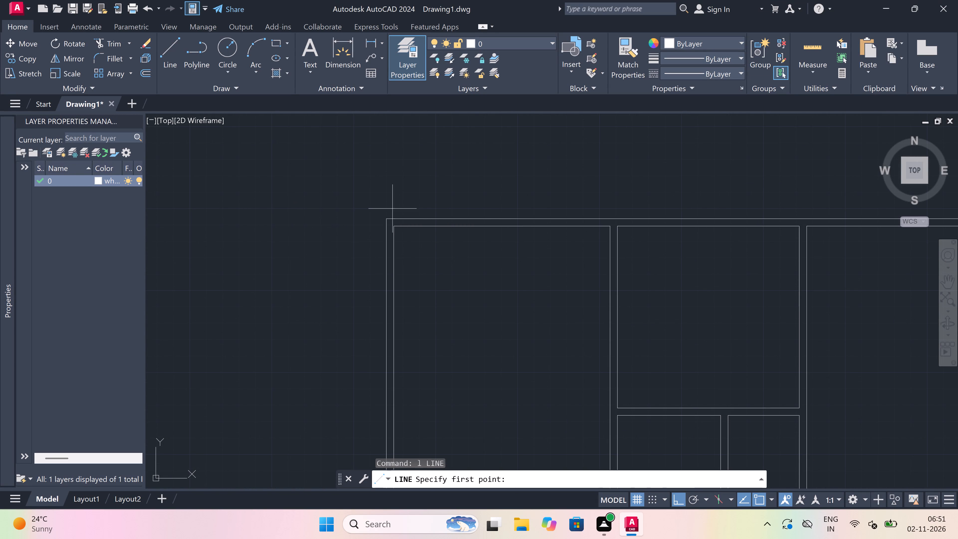
scroll(391, 206, up, 1)
click(376, 234)
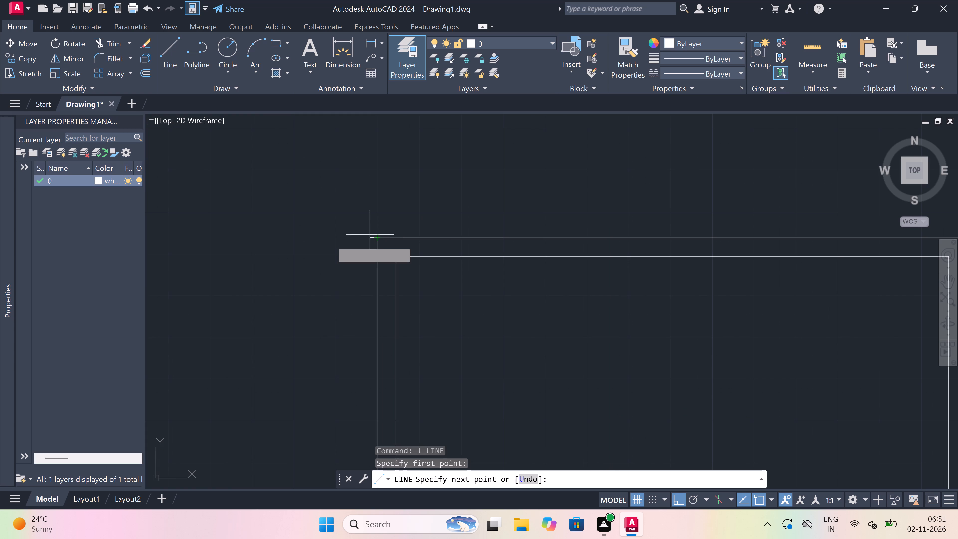
key(2)
key(apostrophe)
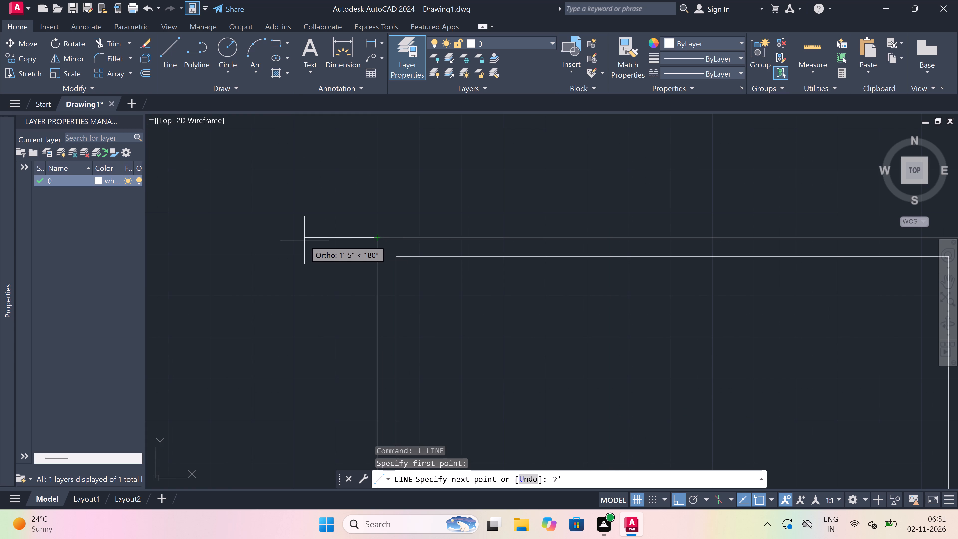
key(space)
scroll(304, 240, down, 2)
key(5)
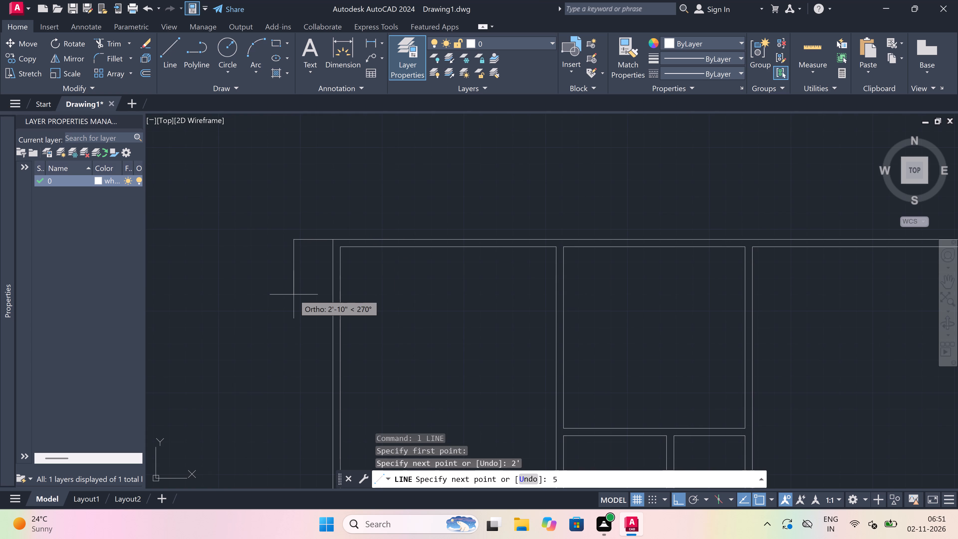
key(BackSpace)
text(6')
key(space)
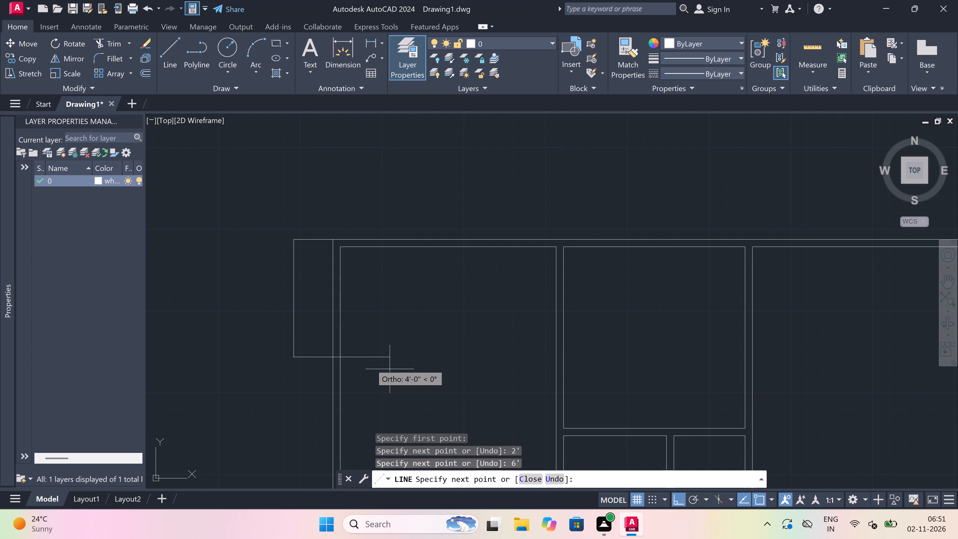
click(344, 355)
Continue with the projection's outer outline: 4.5" south, west and 4.5" beyond the first outline, north to the top wall line, and east to its corner.
scroll(344, 355, up, 1)
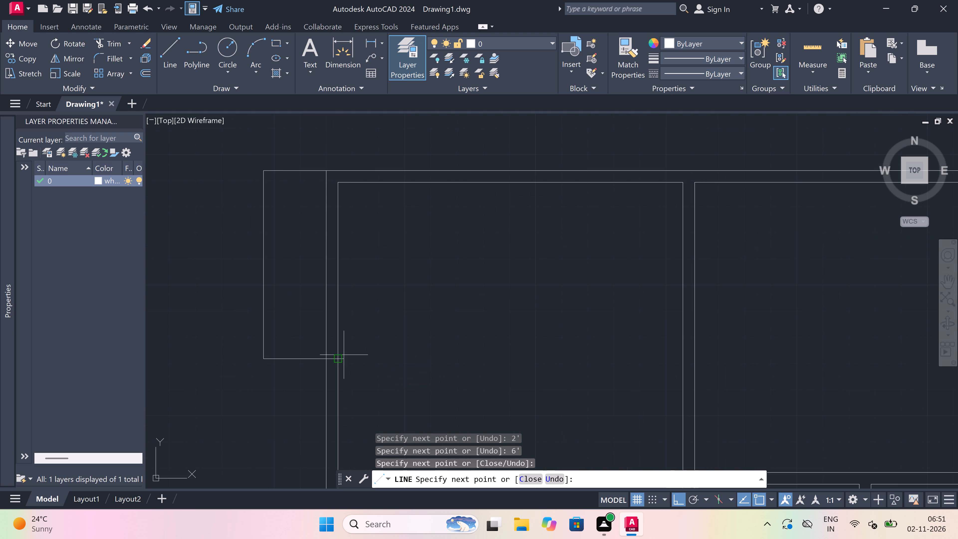
text(4.5")
key(space)
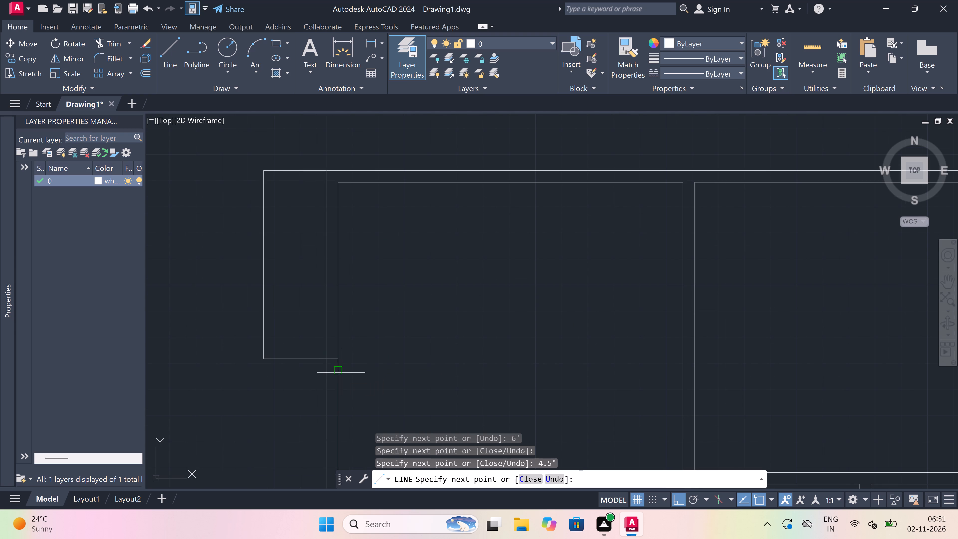
scroll(244, 370, up, 2)
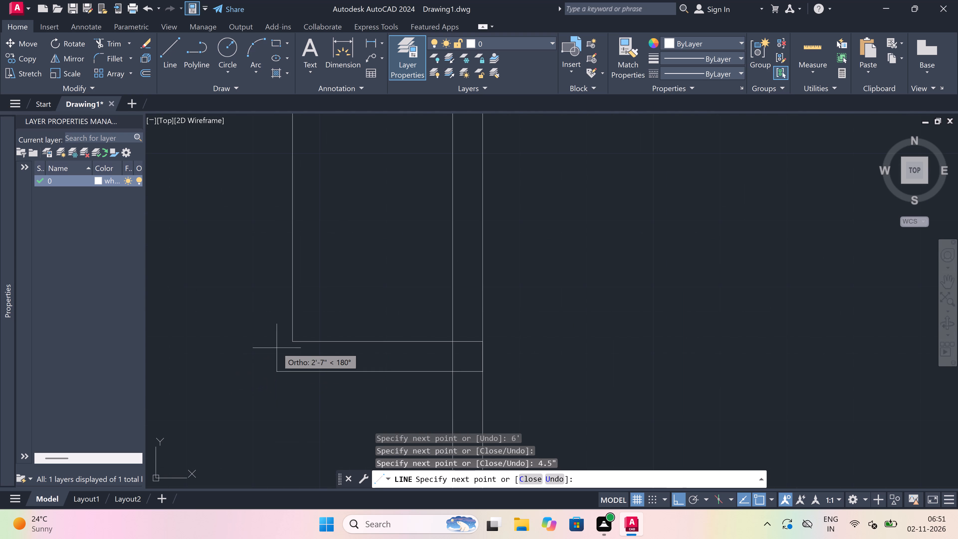
click(288, 376)
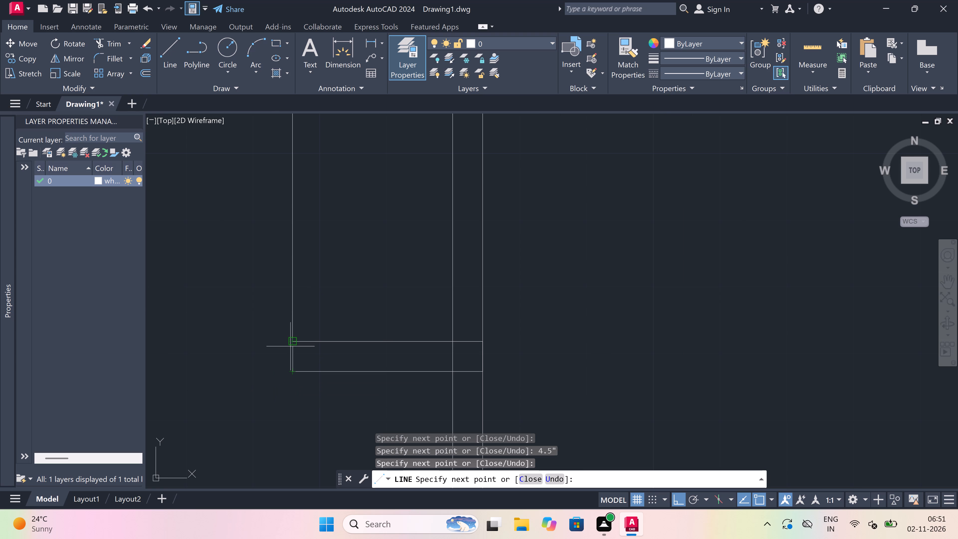
text(4.5")
key(space)
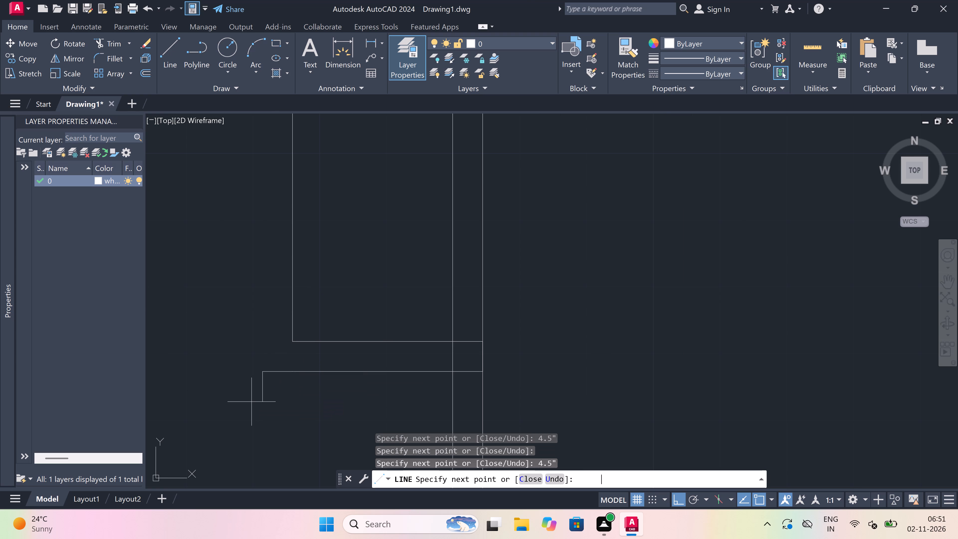
scroll(251, 400, down, 3)
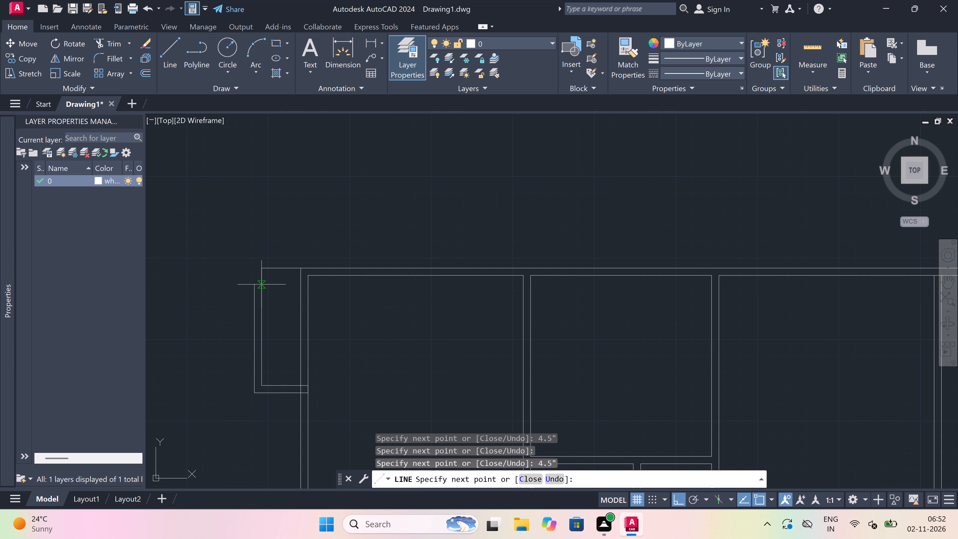
scroll(255, 266, up, 3)
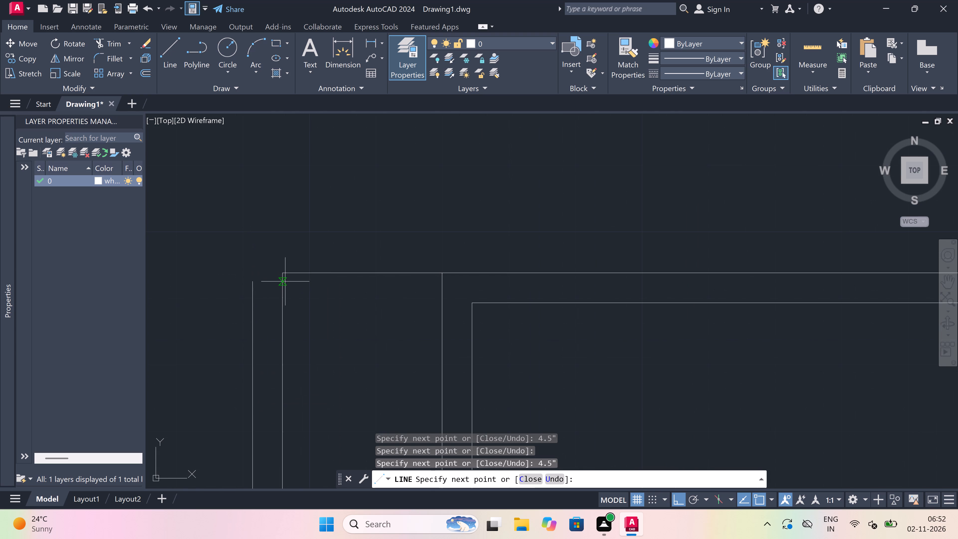
scroll(257, 271, up, 2)
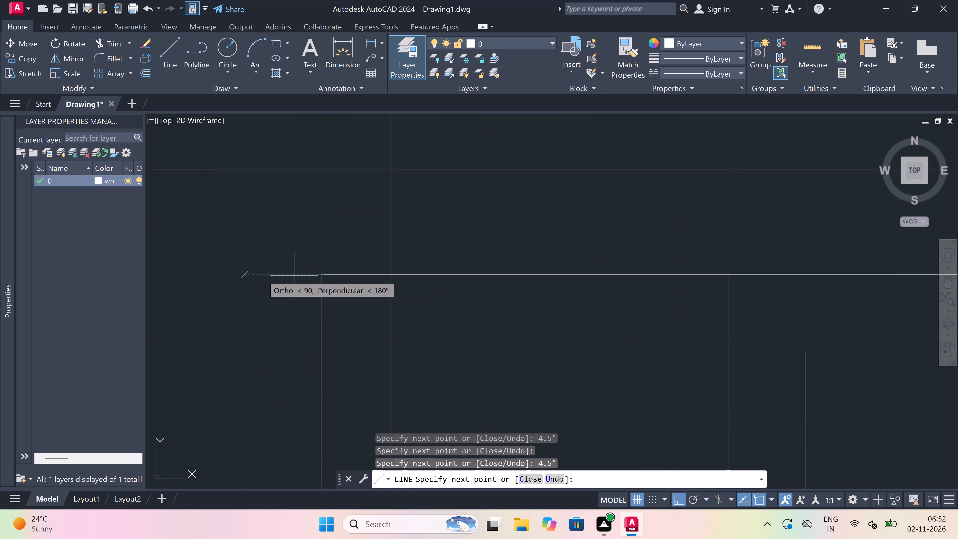
click(249, 272)
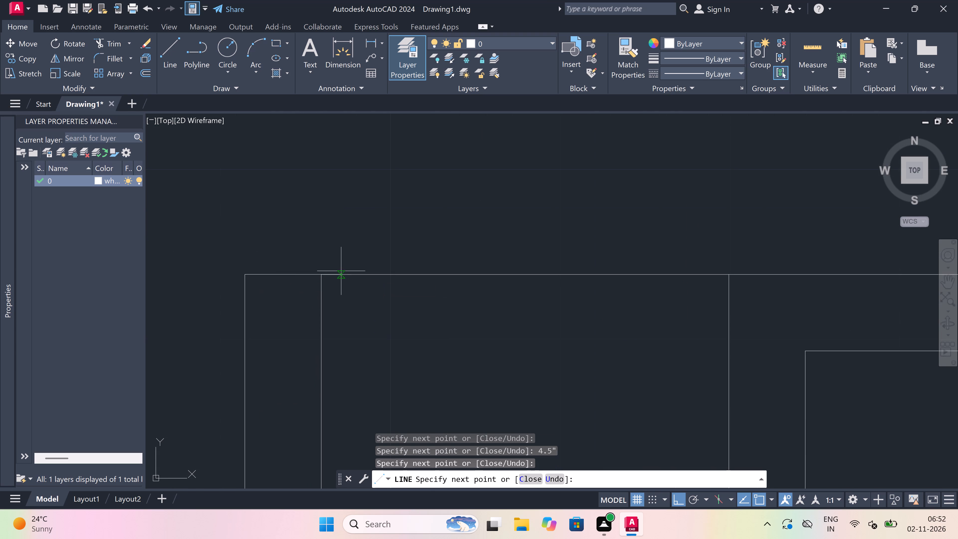
click(317, 274)
key(Escape)
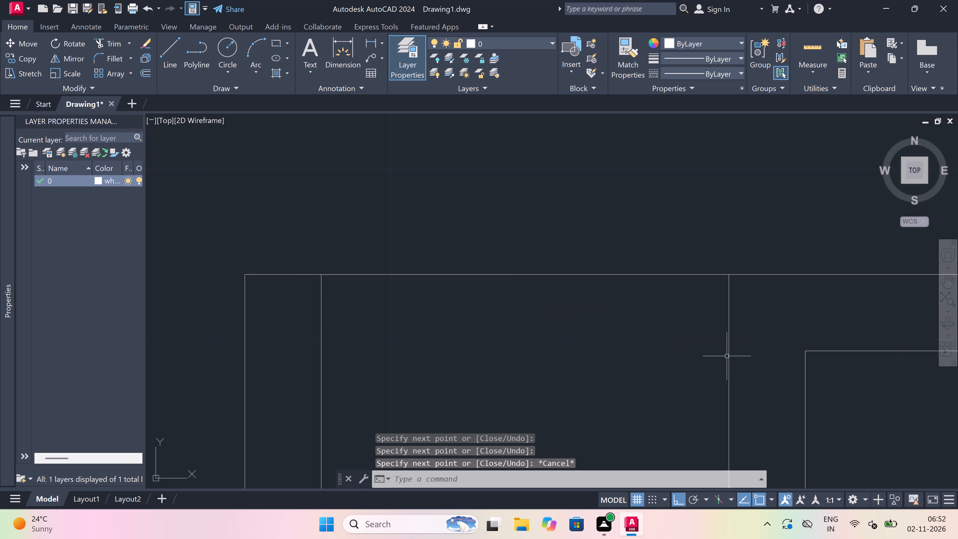
Draw a line from the northwest room's inner top corner west to the projection's outer vertical line.
key(space)
click(805, 354)
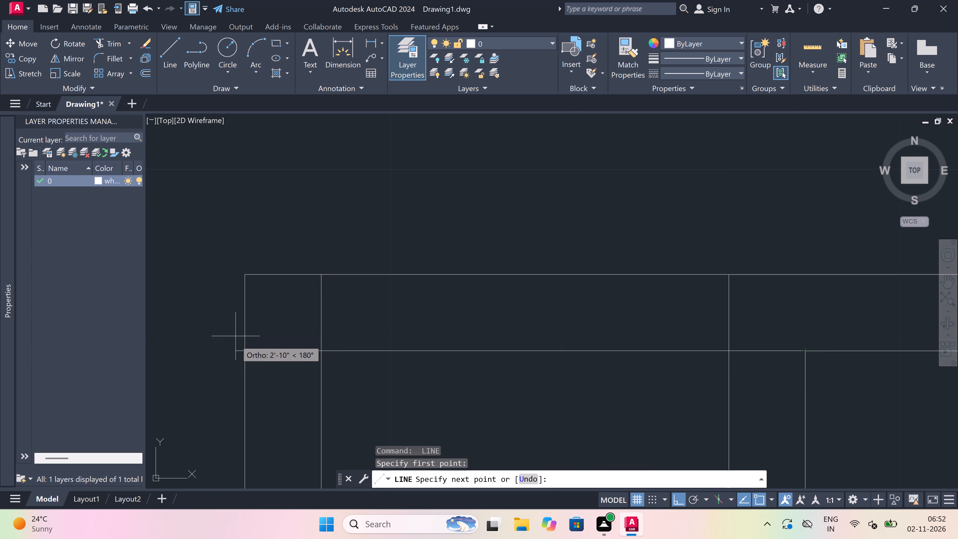
click(244, 350)
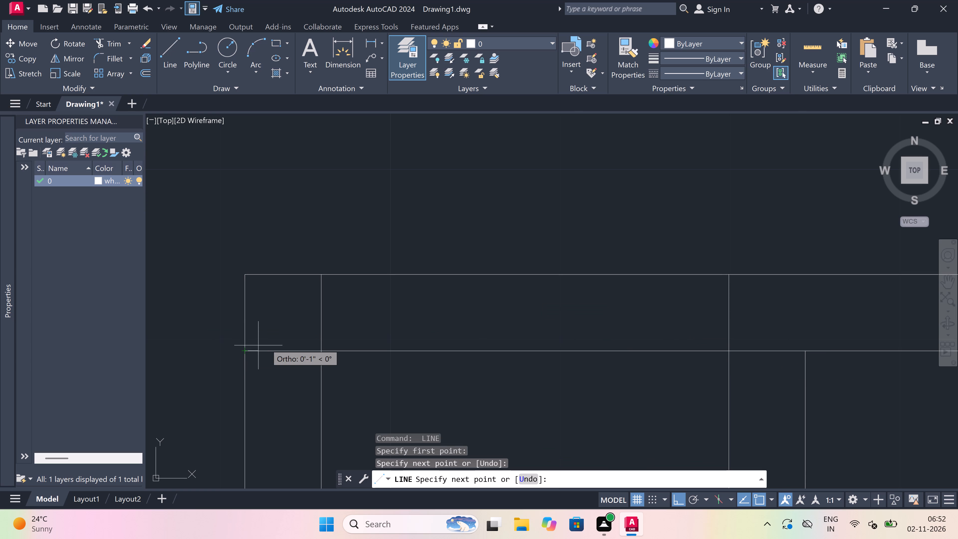
key(Escape)
Trim both vertical lines crossing the top wall at the northwest projection, and the new line's end between the projection's two west lines.
key(t)
key(r)
key(space)
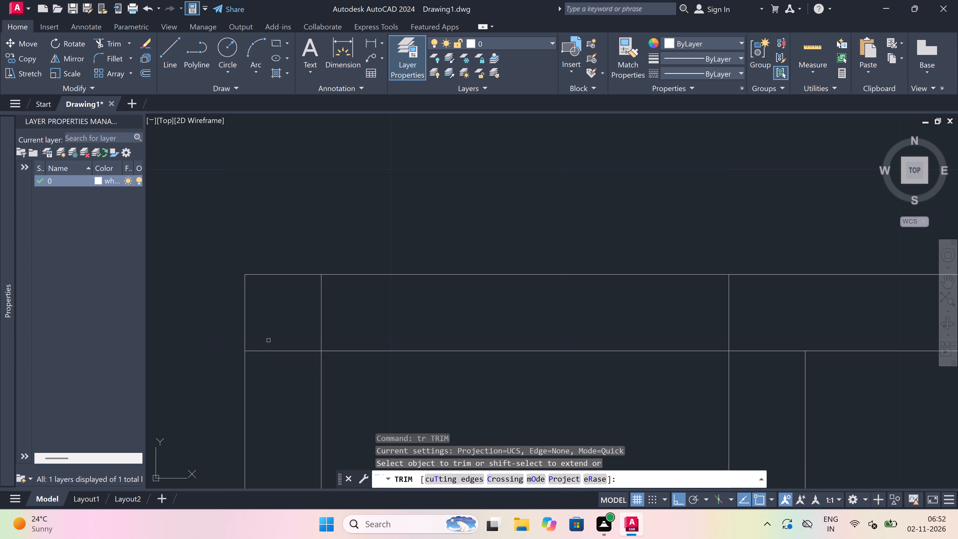
drag(273, 327, 285, 326)
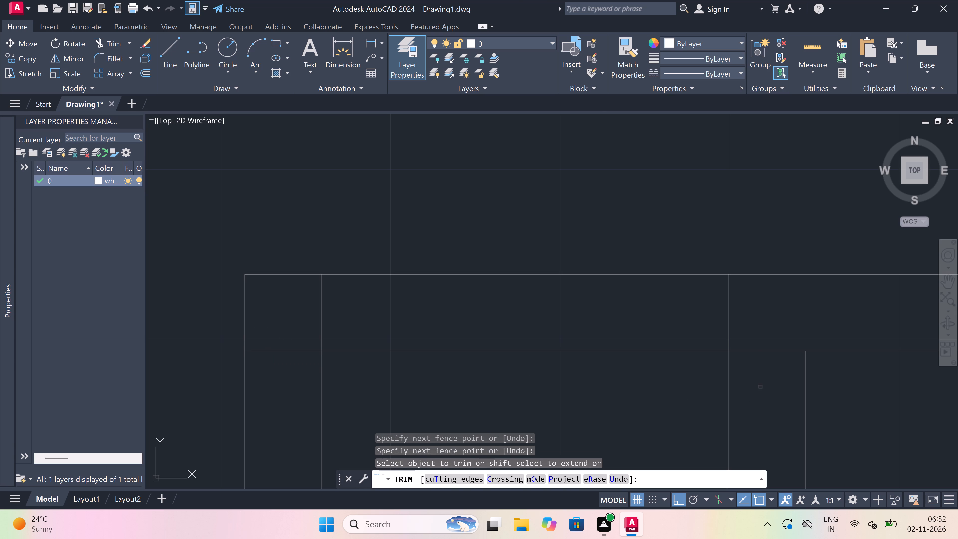
click(759, 332)
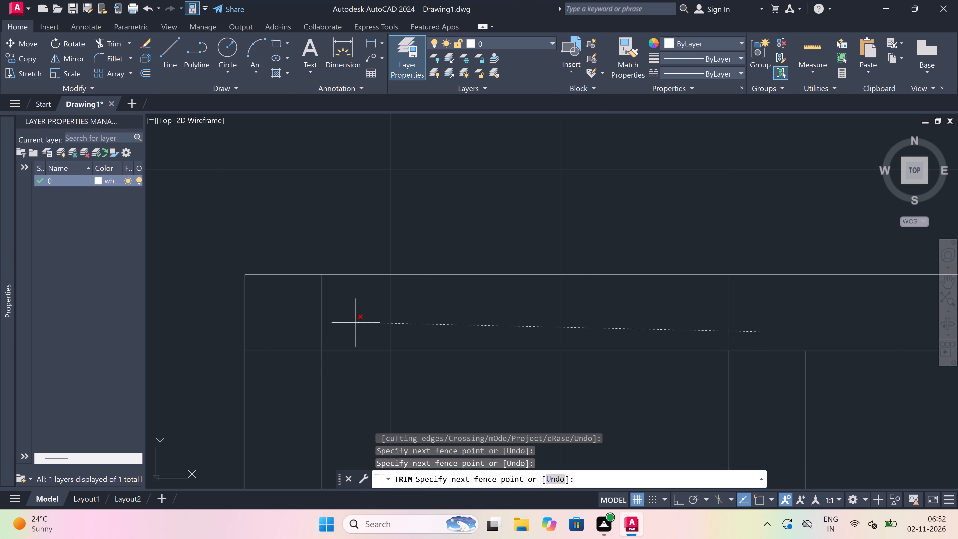
click(290, 318)
click(278, 303)
click(264, 393)
Trim the room's outer west wall line inside the northwest projection and between its two south lines, plus the outer south line's end within the wall.
scroll(328, 305, down, 8)
scroll(326, 342, up, 3)
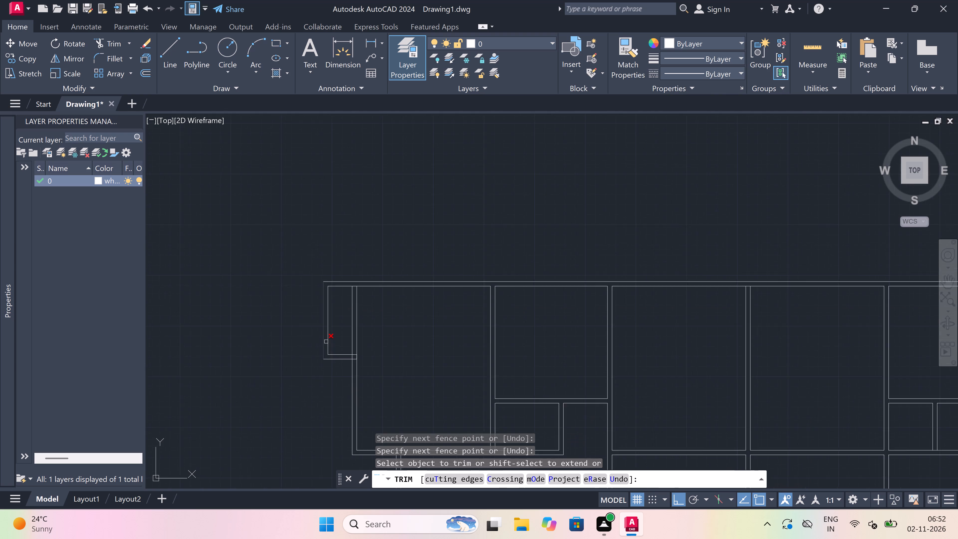
click(391, 328)
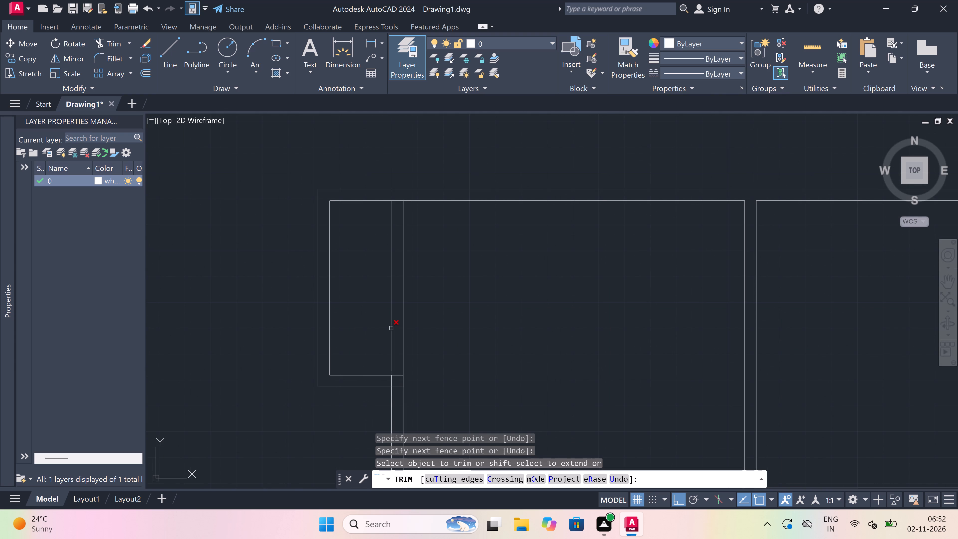
scroll(383, 383, up, 3)
drag(383, 383, 385, 383)
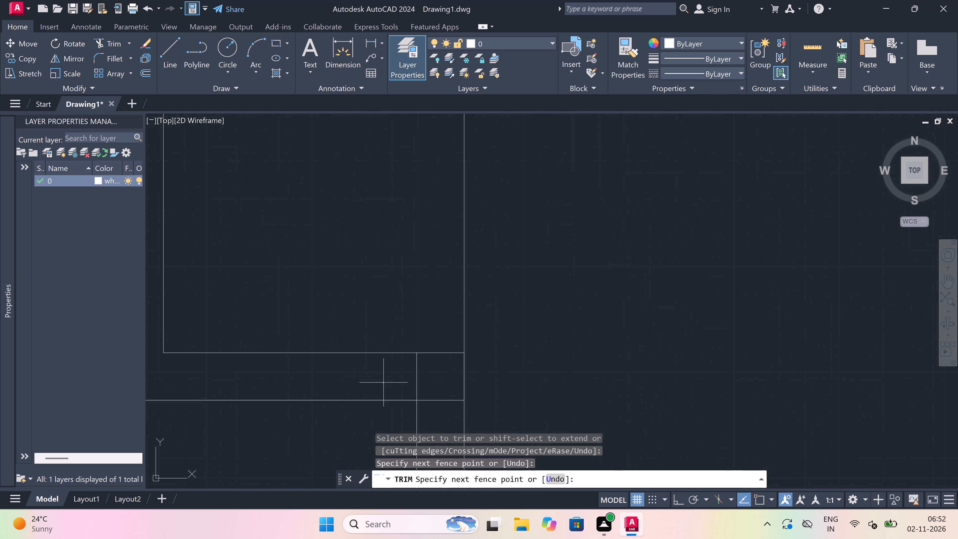
click(430, 382)
click(435, 405)
click(439, 395)
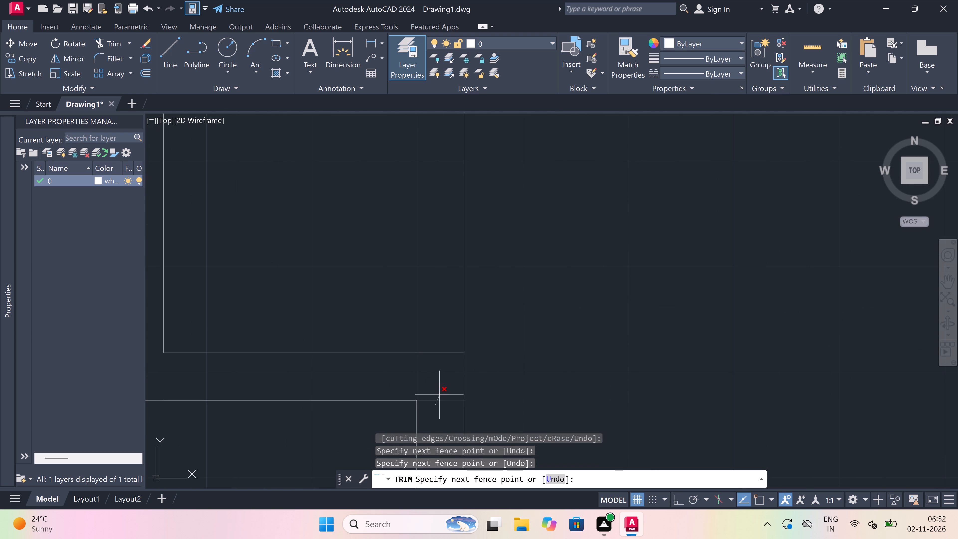
scroll(401, 288, down, 6)
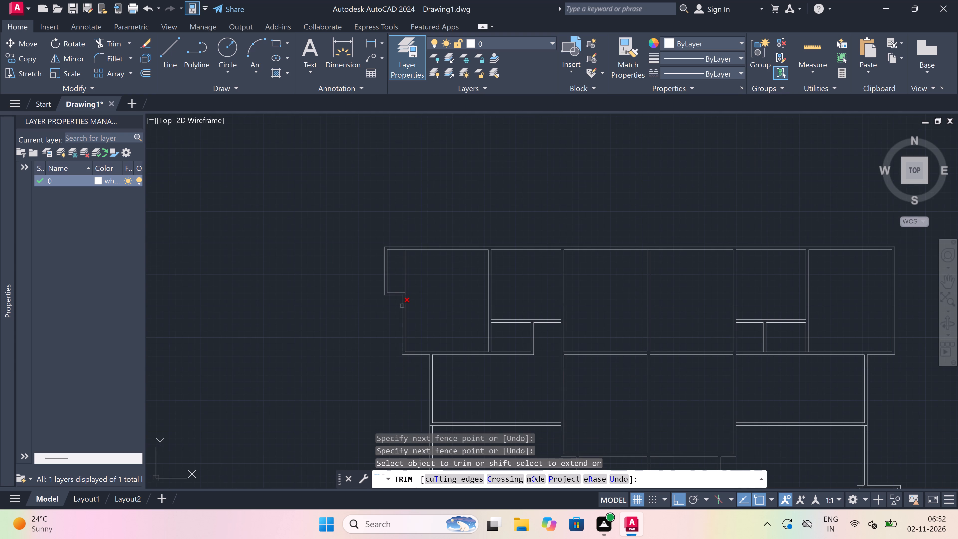
key(Escape)
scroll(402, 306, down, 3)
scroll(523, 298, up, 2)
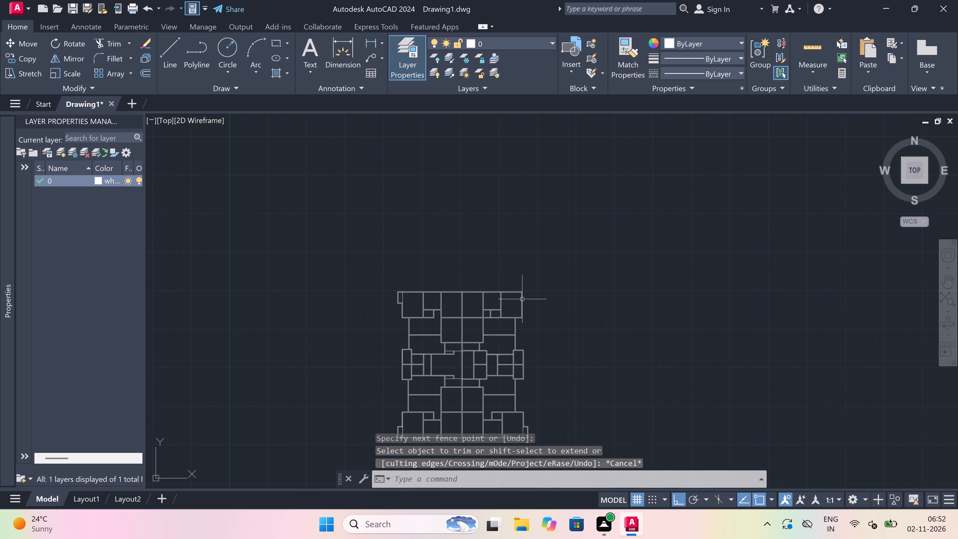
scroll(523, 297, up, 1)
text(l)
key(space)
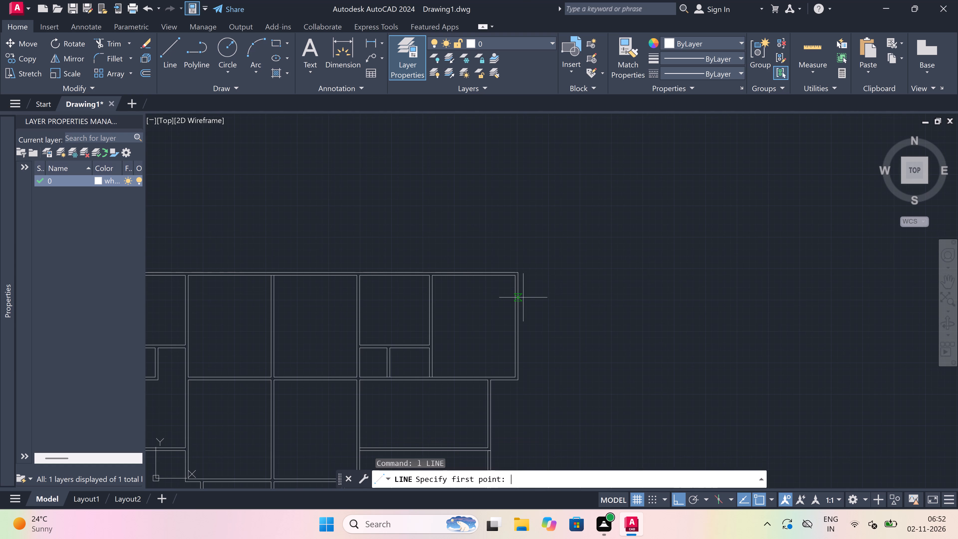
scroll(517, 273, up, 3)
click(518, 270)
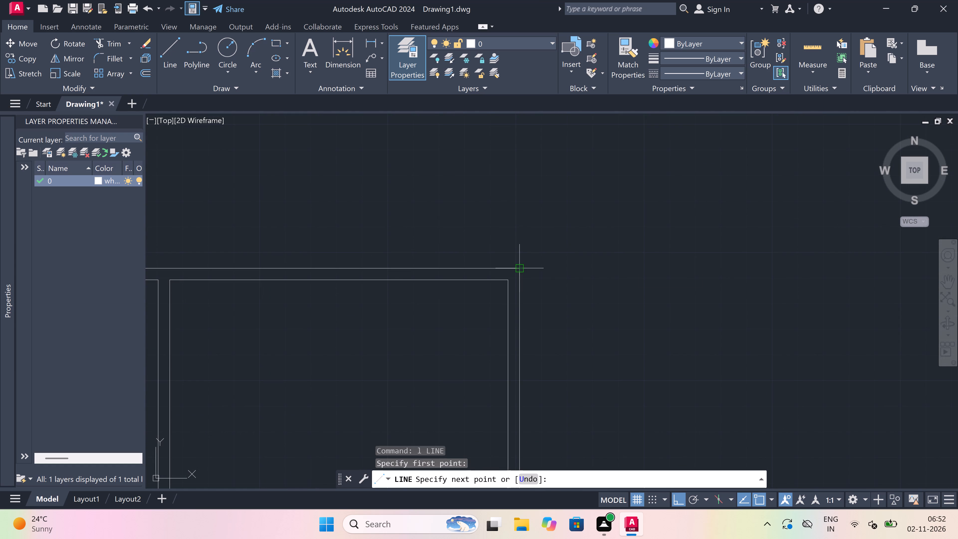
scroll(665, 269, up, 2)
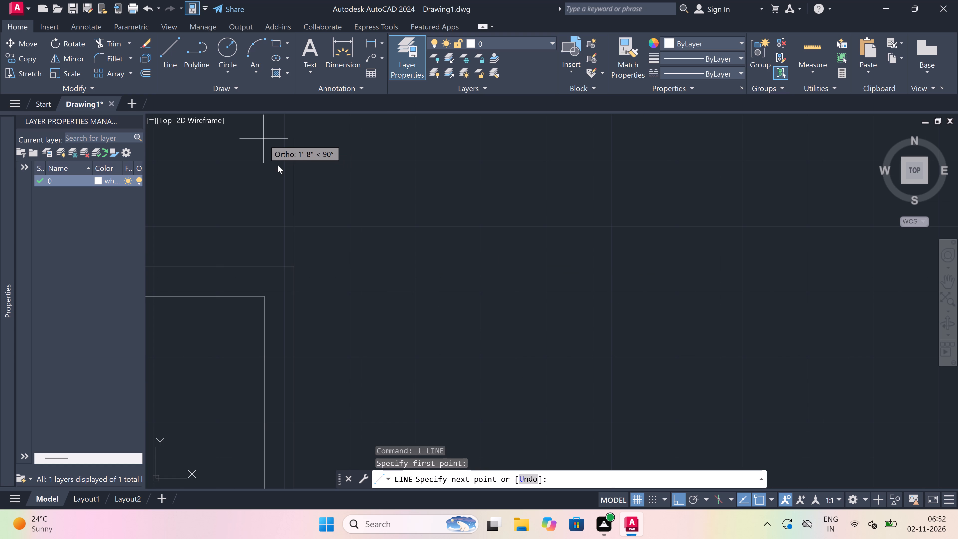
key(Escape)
Draw the northeast projection's first outline from the outer top corner: 2' east, 6' south, and back west to the outer east wall line.
key(space)
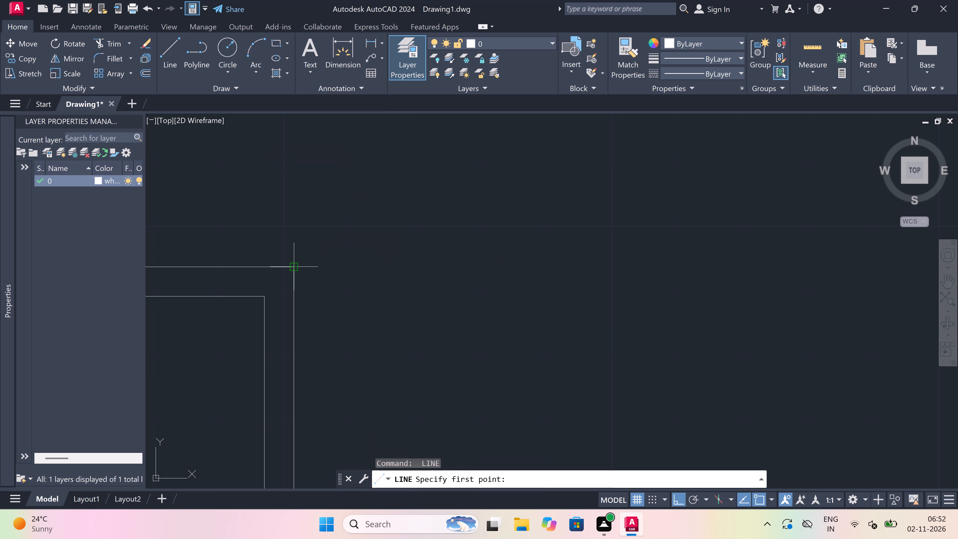
click(293, 265)
text(2')
key(space)
scroll(429, 259, down, 3)
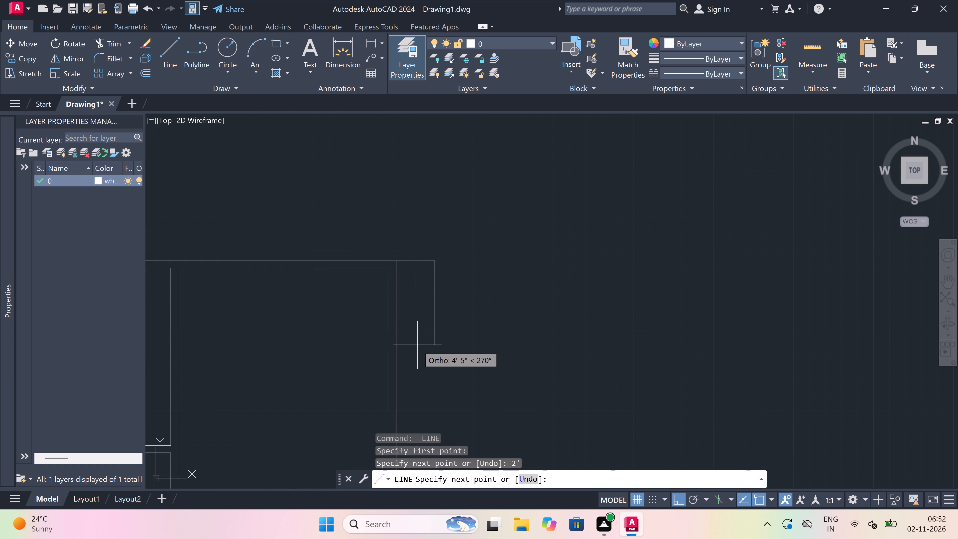
text(6')
key(space)
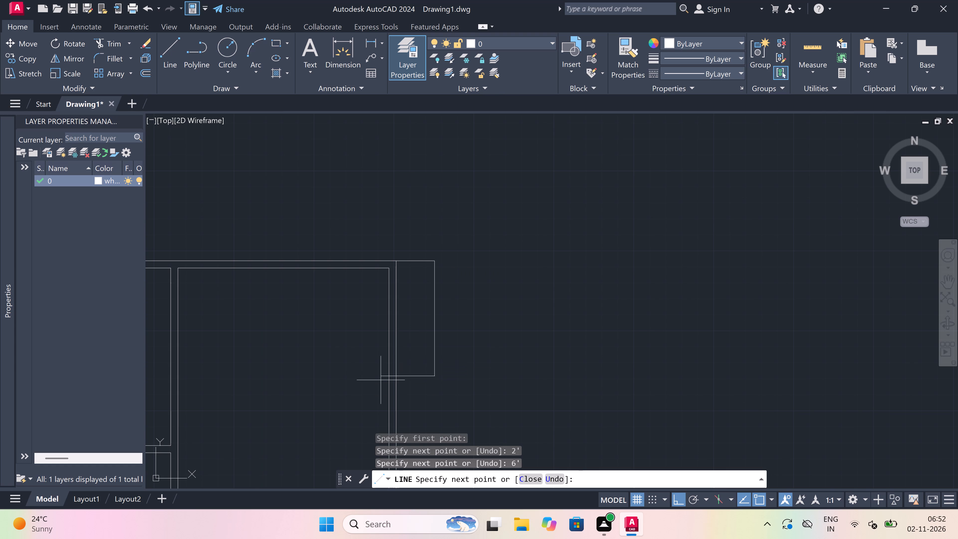
scroll(394, 381, up, 2)
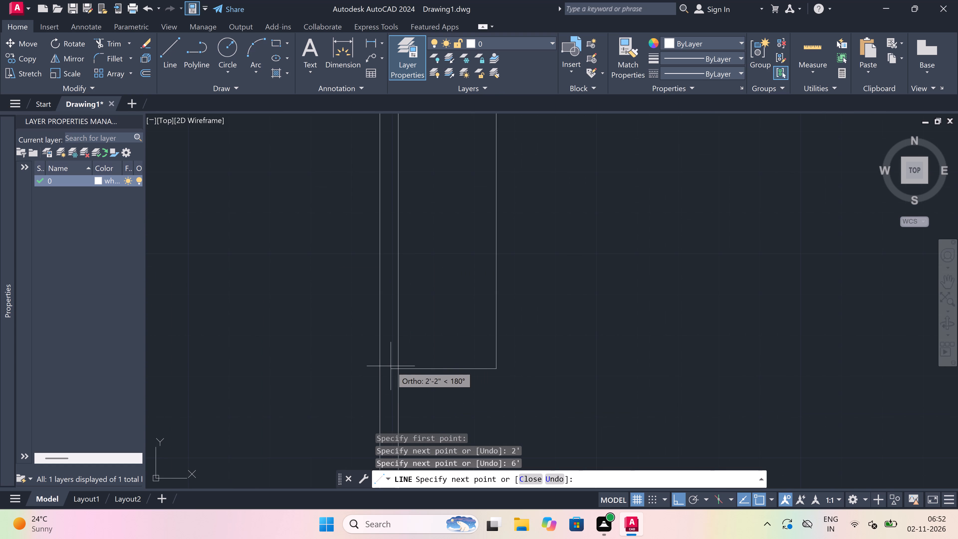
click(394, 367)
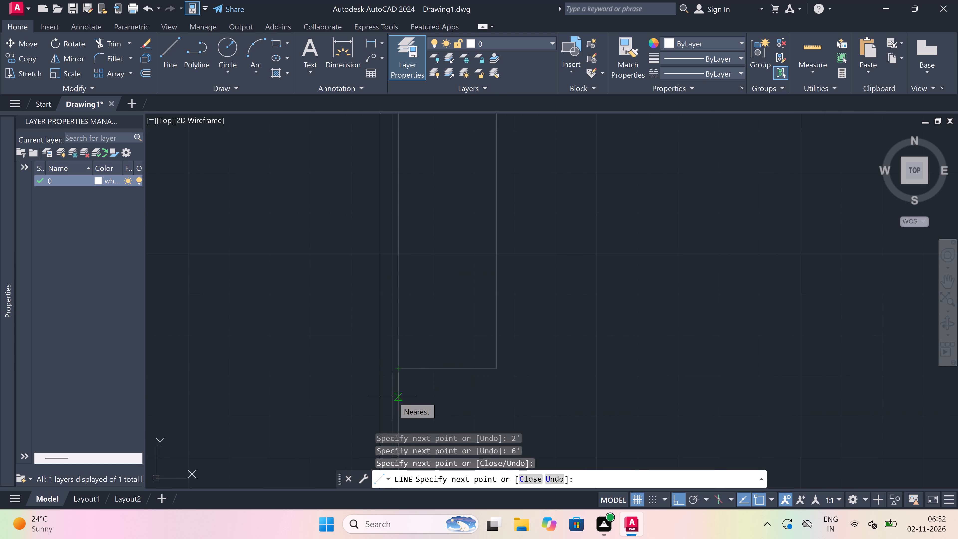
Continue with the projection's outer outline: 4.5" south, east and 4.5" beyond the first outline, north to the top wall line, and west to its corner.
text(4.5")
key(space)
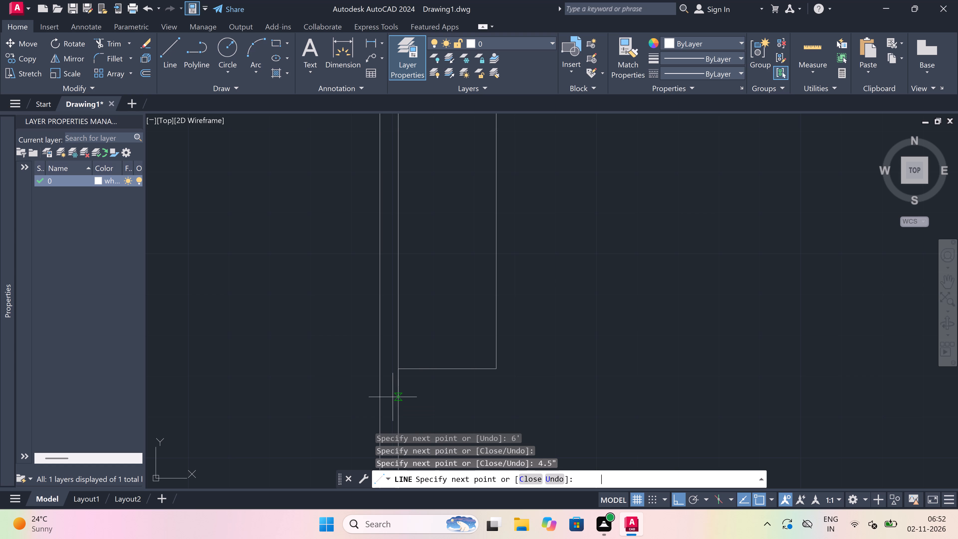
scroll(515, 373, up, 1)
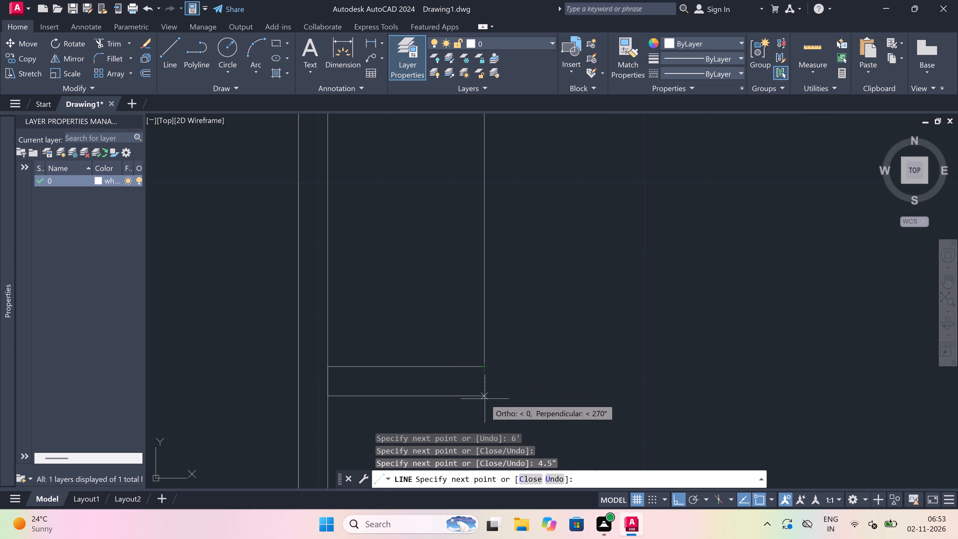
drag(485, 394, 488, 394)
text(4.5")
key(space)
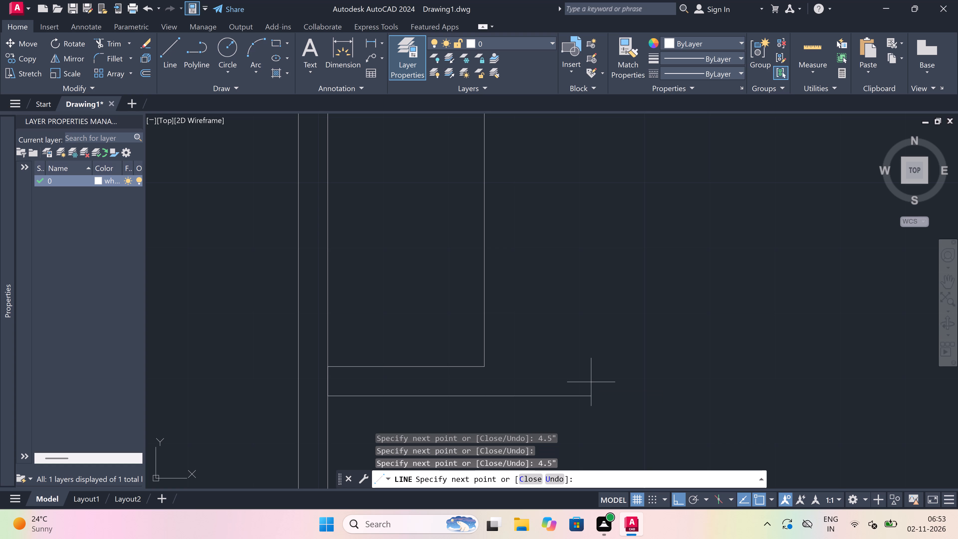
scroll(591, 382, down, 3)
scroll(558, 259, up, 3)
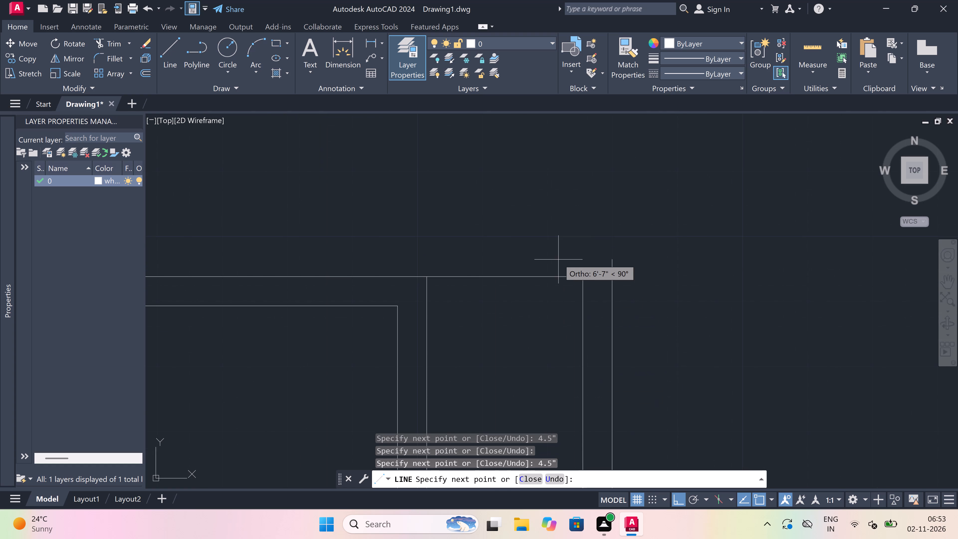
click(608, 273)
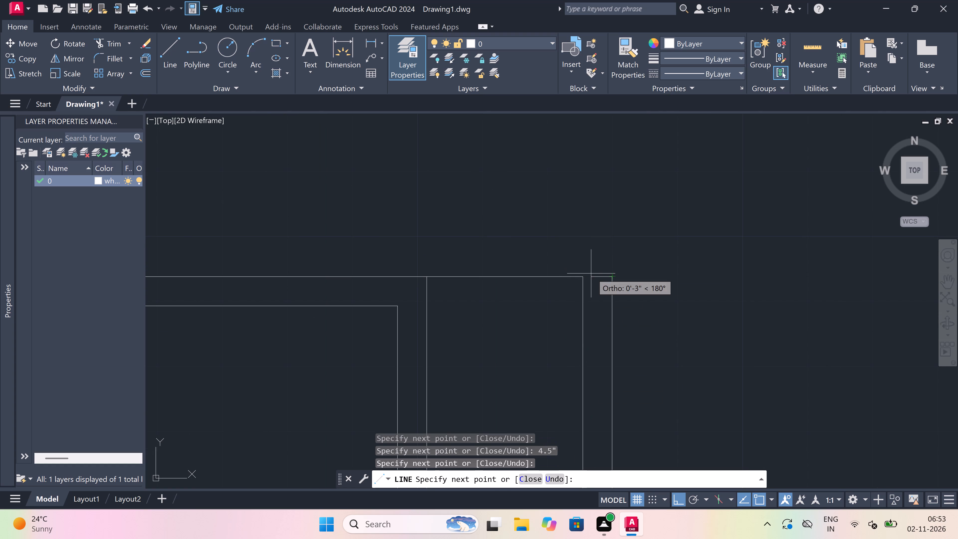
click(585, 275)
key(Escape)
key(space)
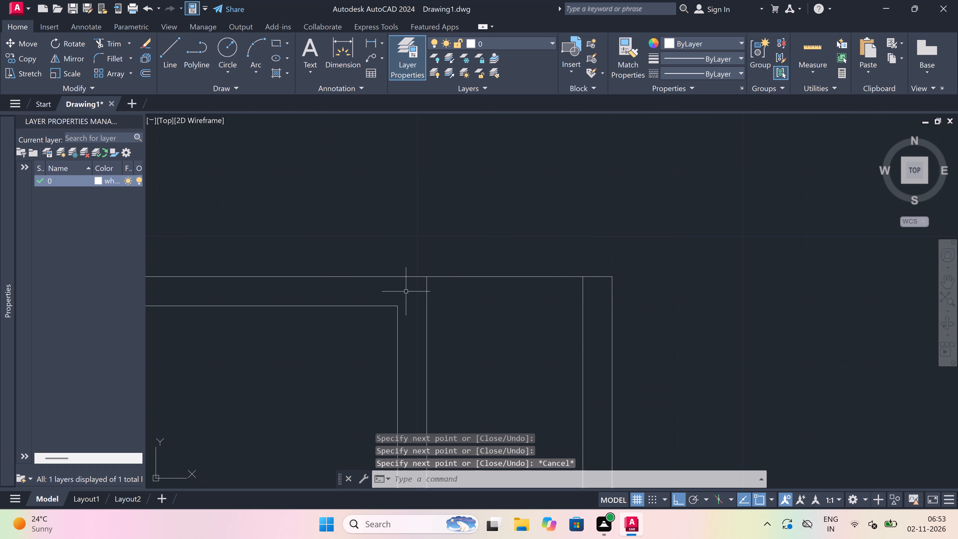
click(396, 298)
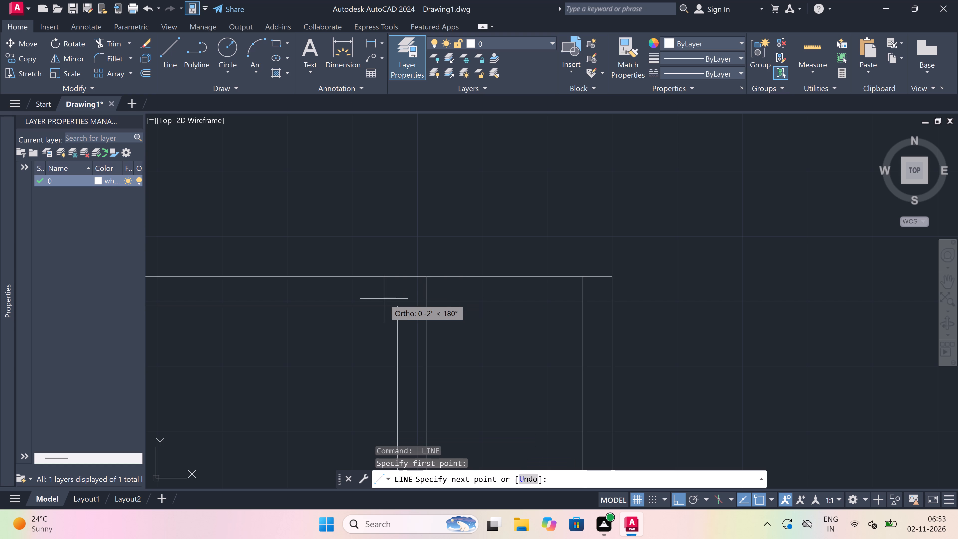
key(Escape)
Draw a line from the northeast room's inner top corner east to the projection's outer vertical line.
key(space)
click(403, 304)
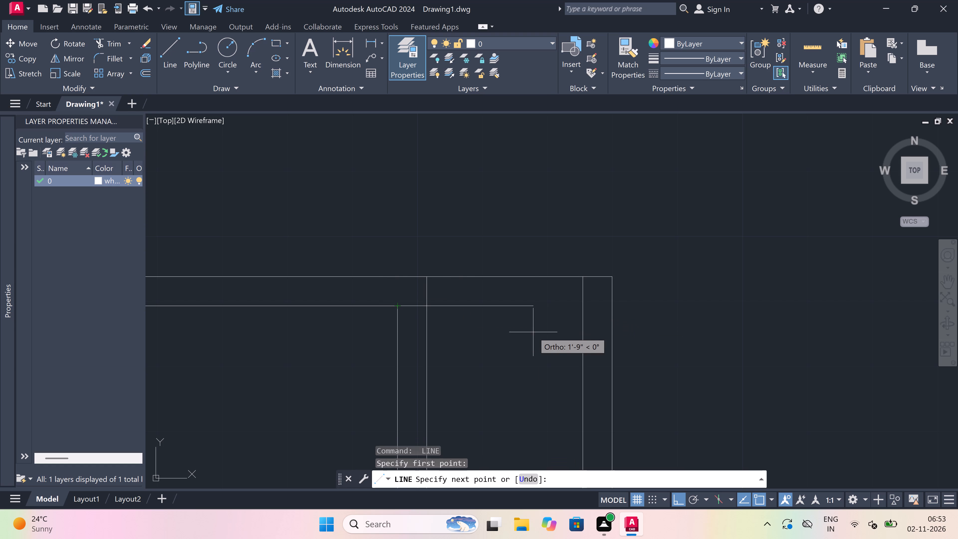
click(611, 305)
key(Escape)
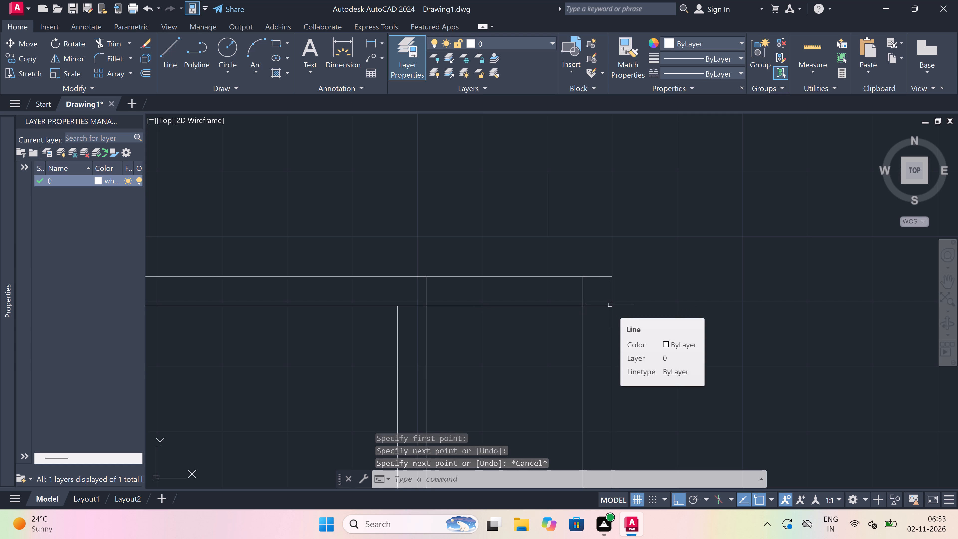
Trim the vertical lines crossing the top wall at the northeast projection, and the new line's end between the projection's two east lines.
key(t)
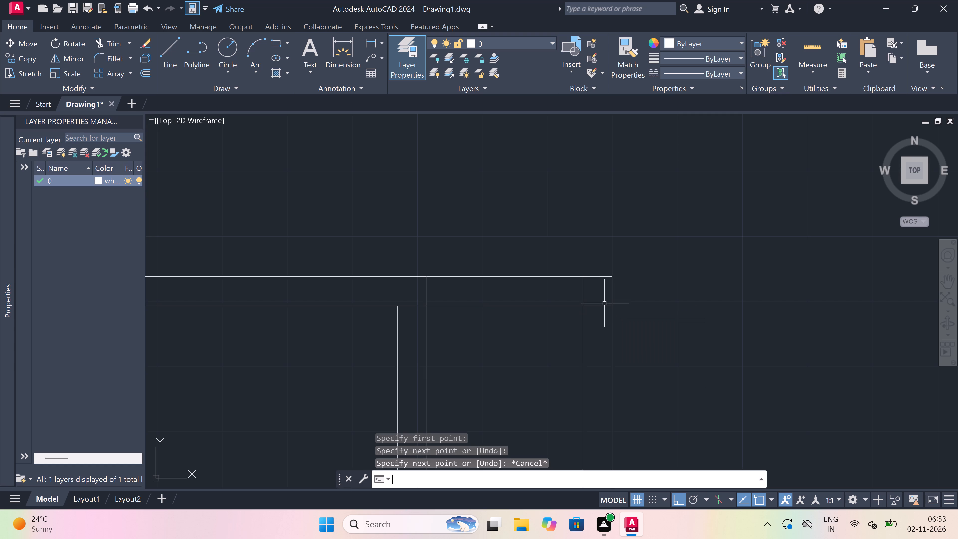
text(r)
key(space)
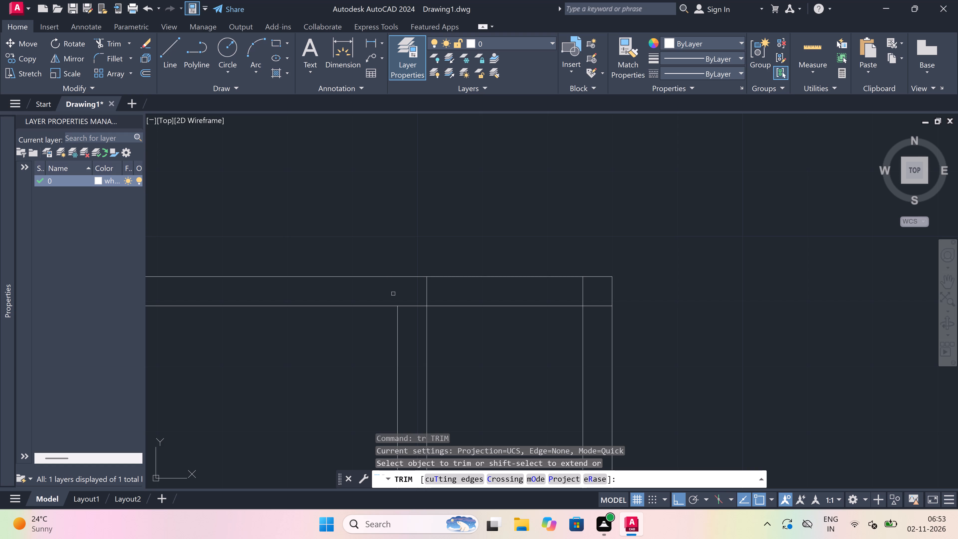
click(392, 294)
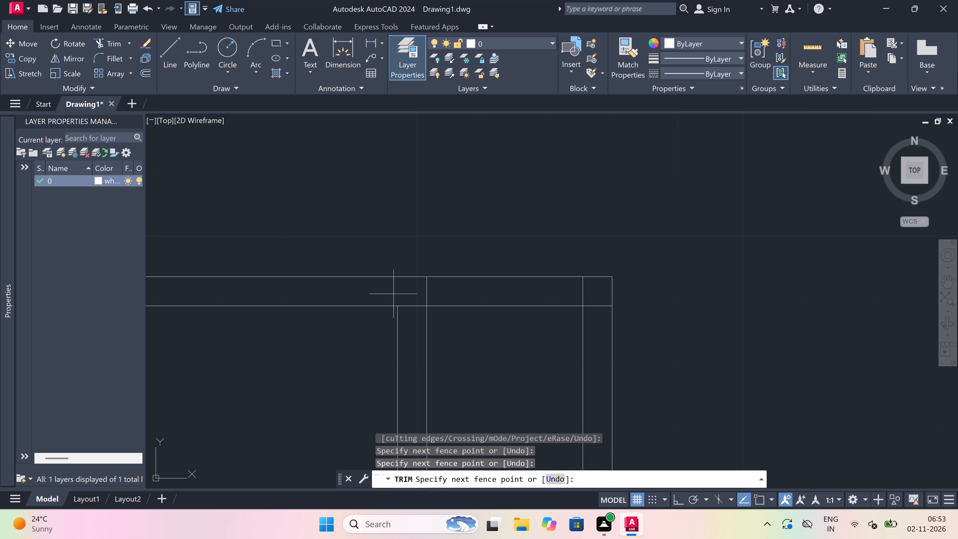
click(601, 296)
click(600, 296)
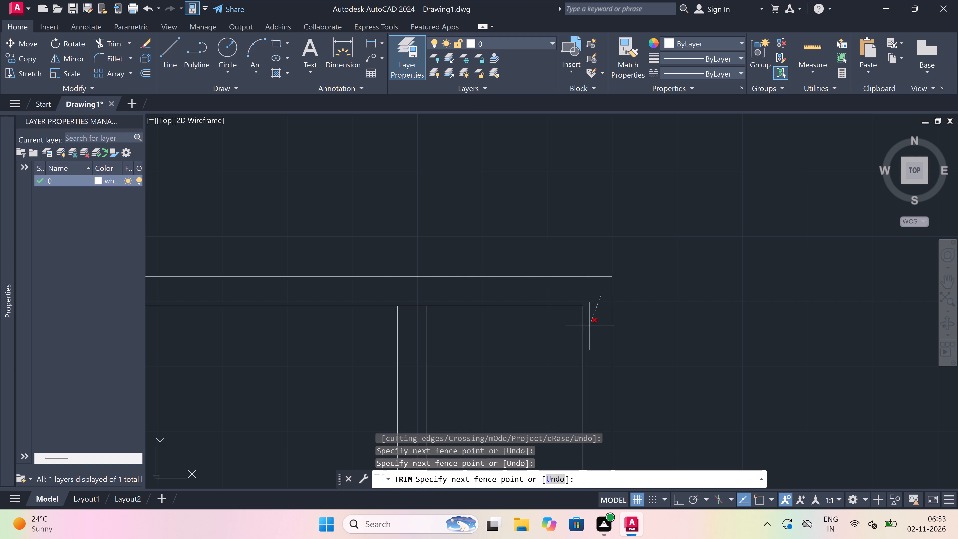
click(591, 324)
Trim the room's outer east wall line between the northeast projection's two south lines.
scroll(441, 291, down, 3)
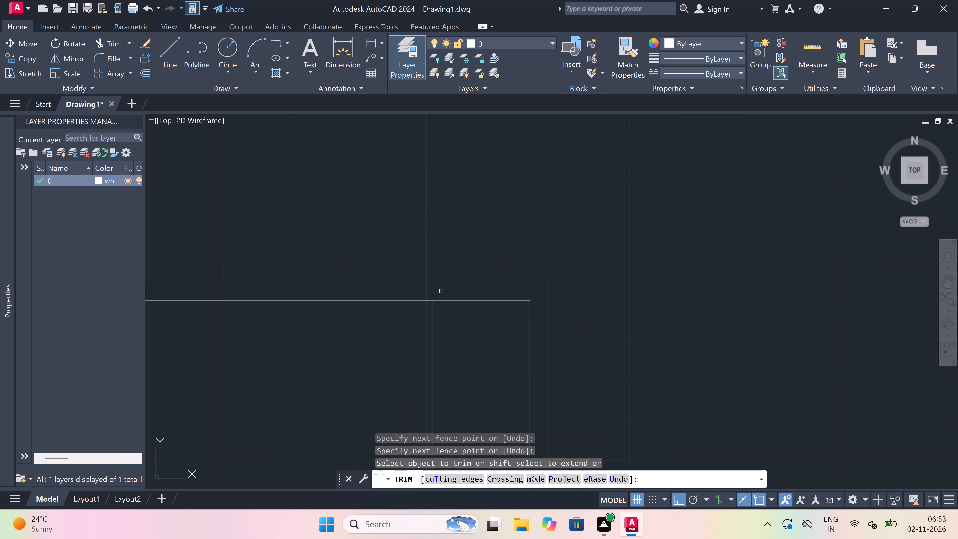
scroll(441, 291, down, 2)
scroll(442, 342, up, 6)
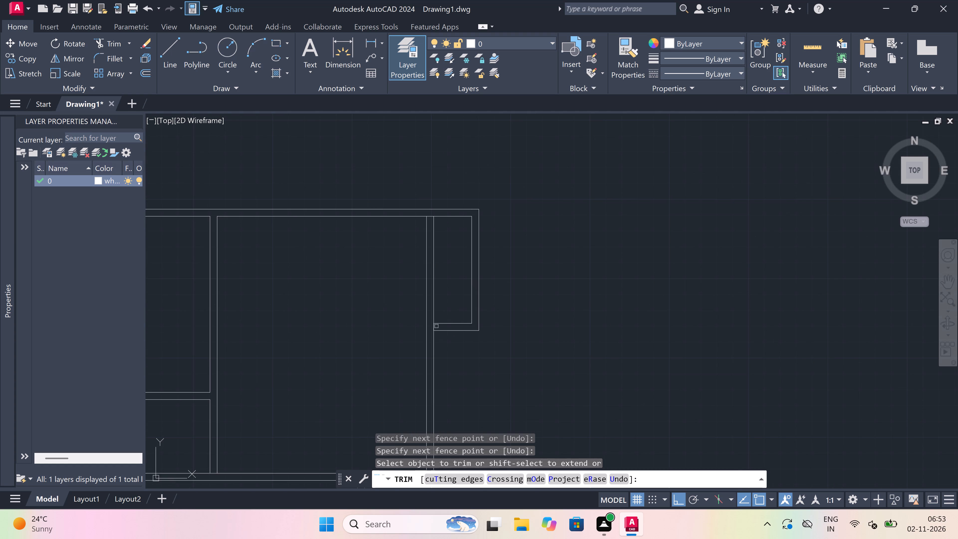
click(435, 326)
click(407, 329)
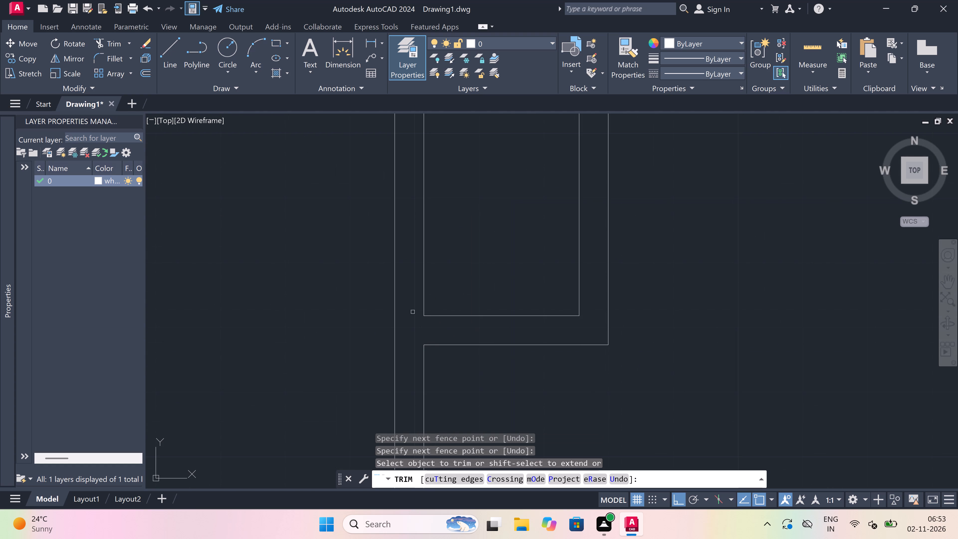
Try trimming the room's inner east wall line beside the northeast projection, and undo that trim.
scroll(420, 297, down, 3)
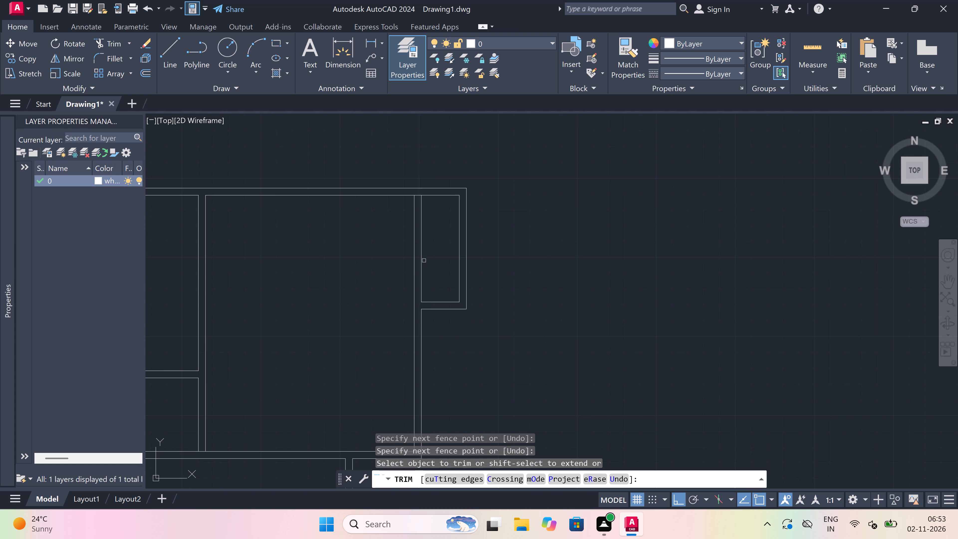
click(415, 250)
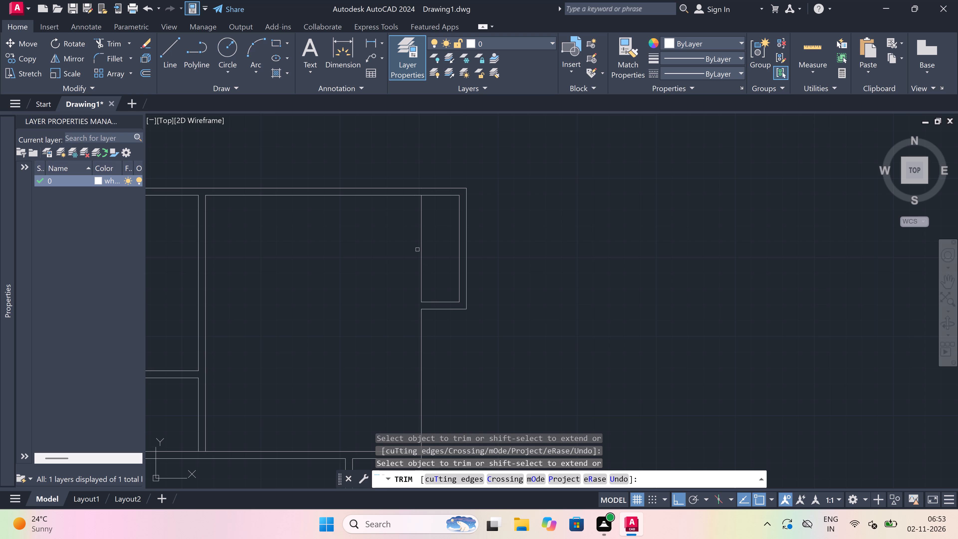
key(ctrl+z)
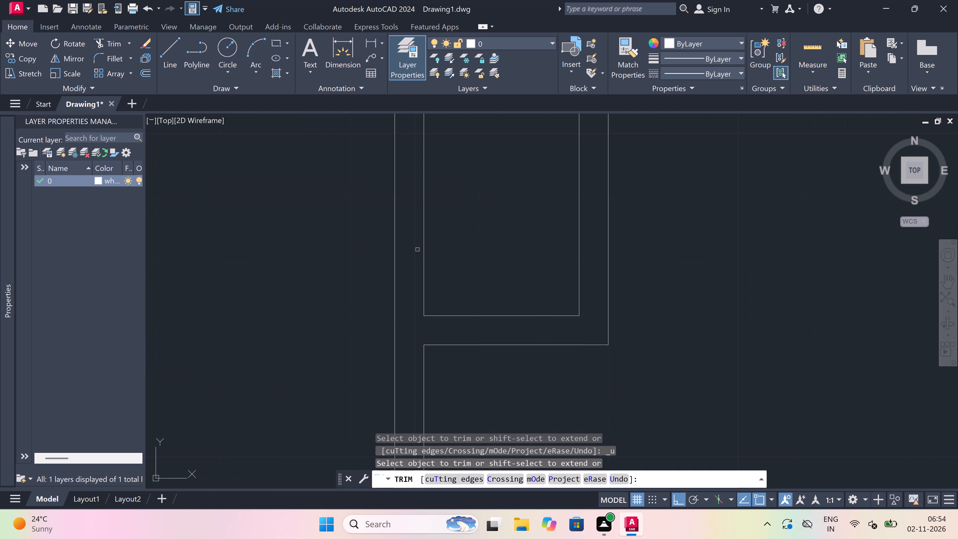
Trim the outer east wall line inside the northeast projection, between its inner top and inner south lines.
scroll(417, 250, down, 1)
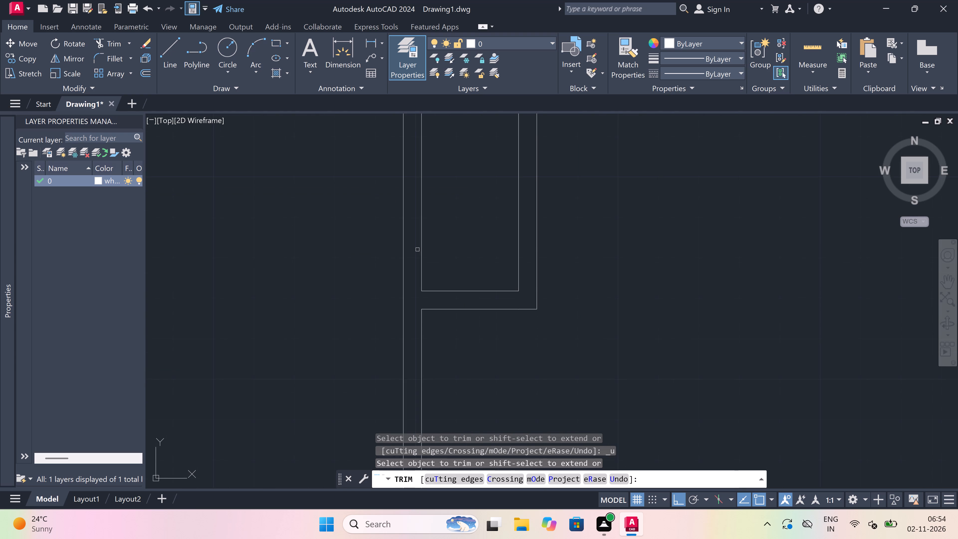
scroll(417, 250, down, 1)
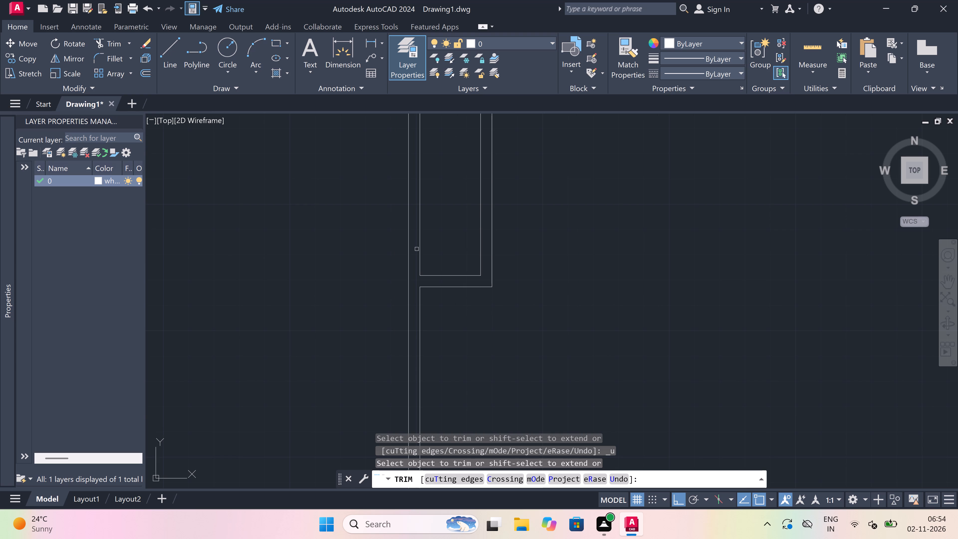
scroll(417, 249, down, 2)
scroll(417, 249, up, 1)
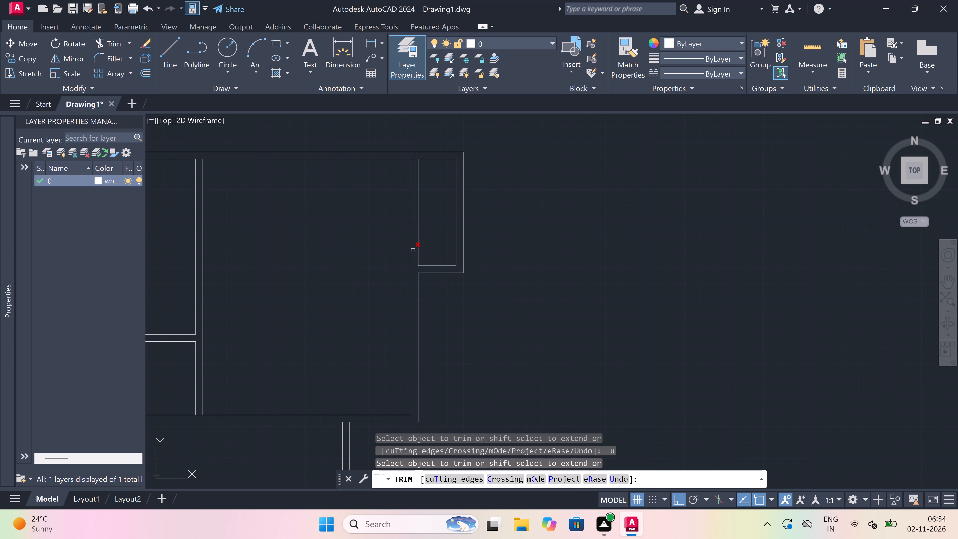
scroll(413, 250, up, 1)
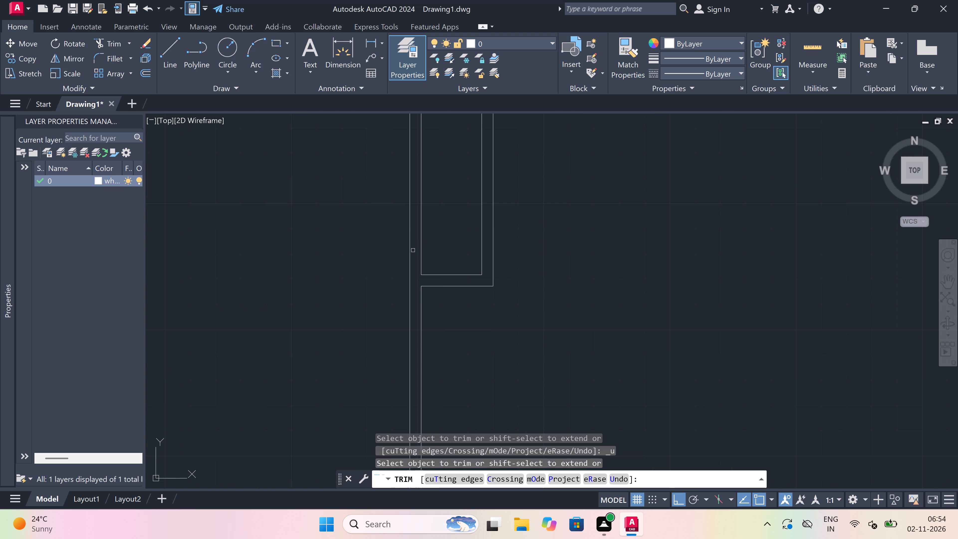
scroll(413, 250, up, 1)
scroll(413, 250, down, 2)
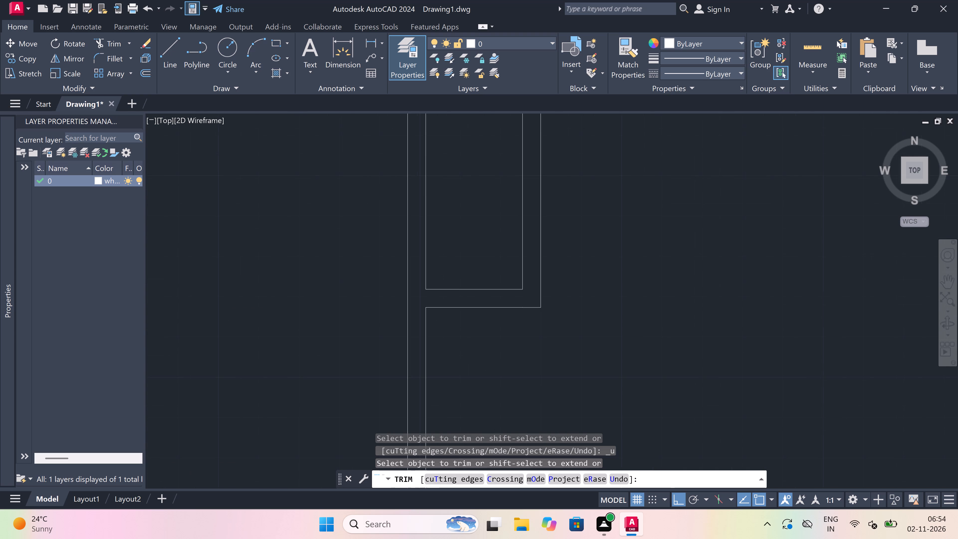
scroll(413, 250, down, 2)
scroll(413, 226, up, 4)
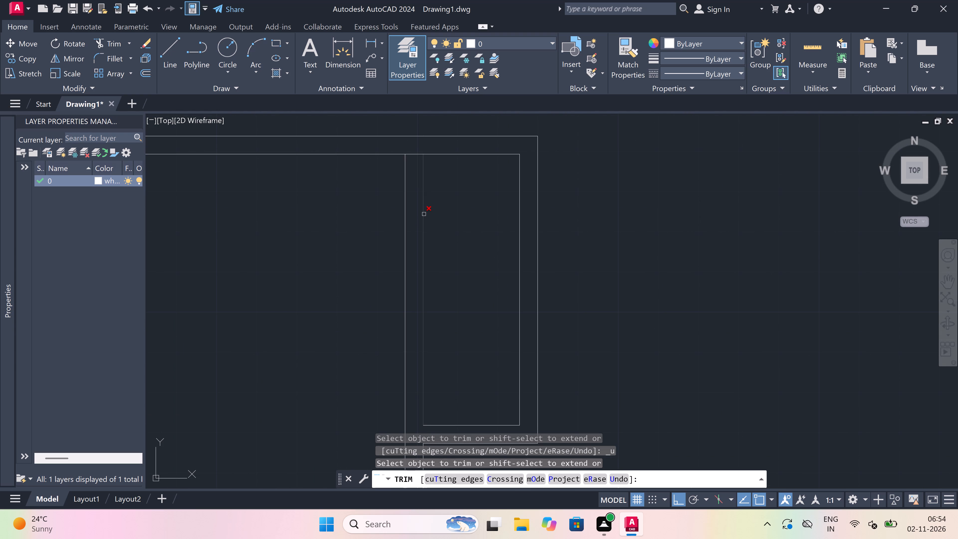
click(424, 214)
scroll(424, 214, down, 2)
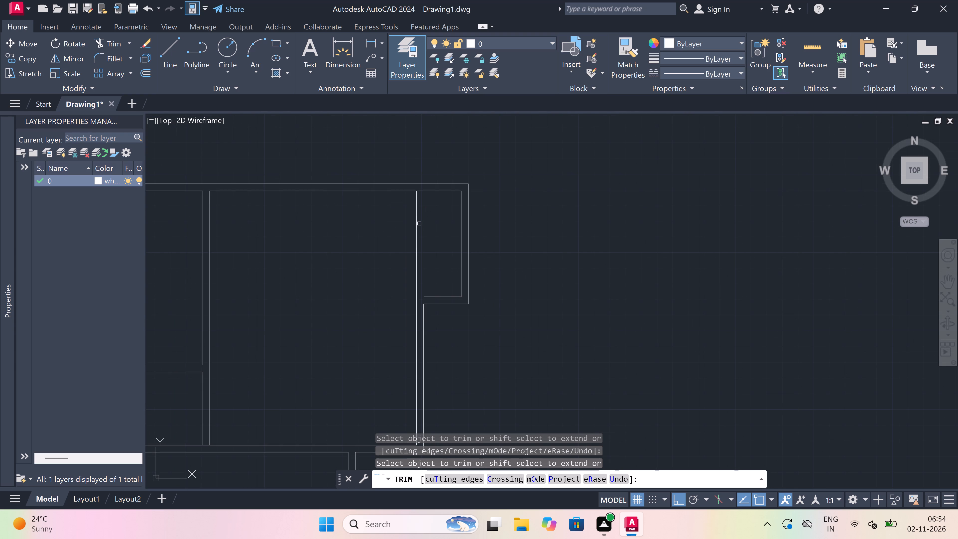
key(Escape)
Extend the northeast projection's inner south line west to the room's inner east wall line.
text(ex)
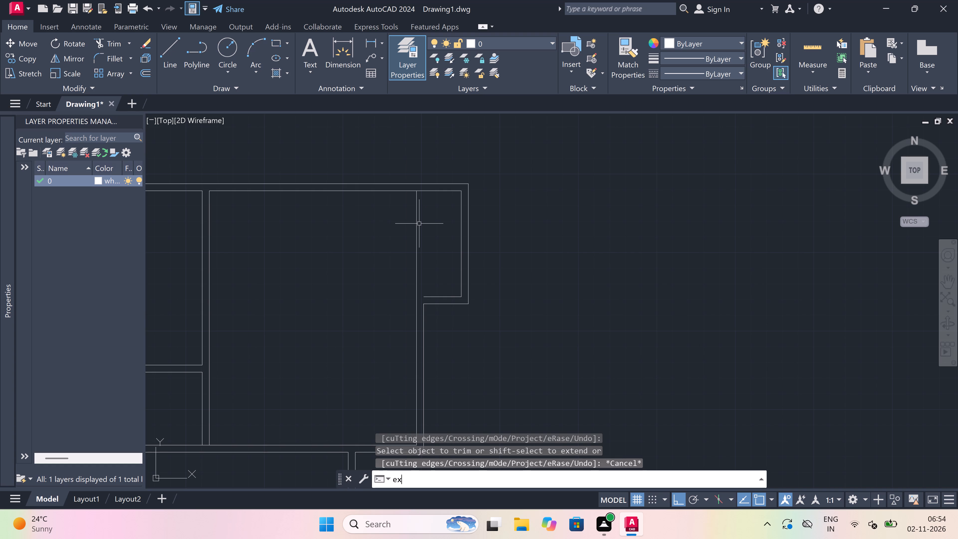
key(space)
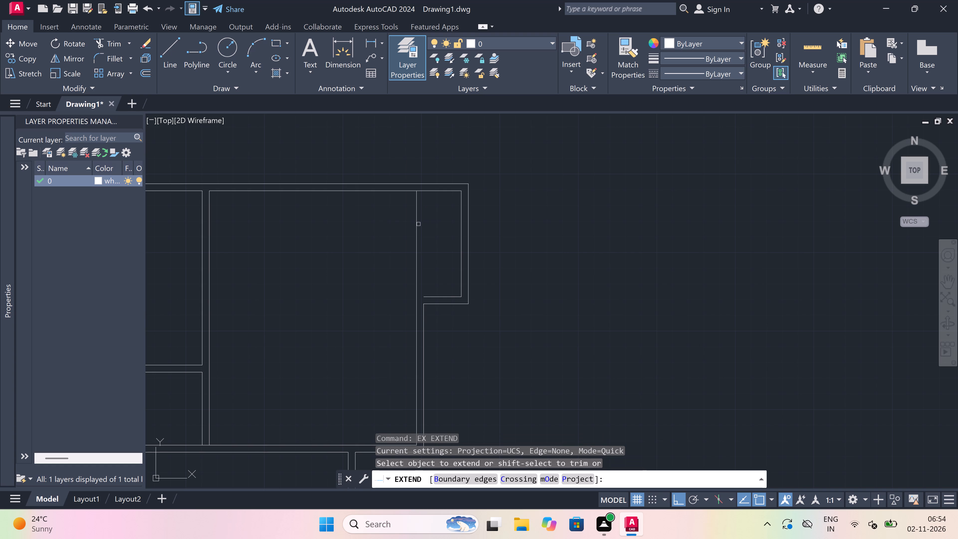
click(429, 297)
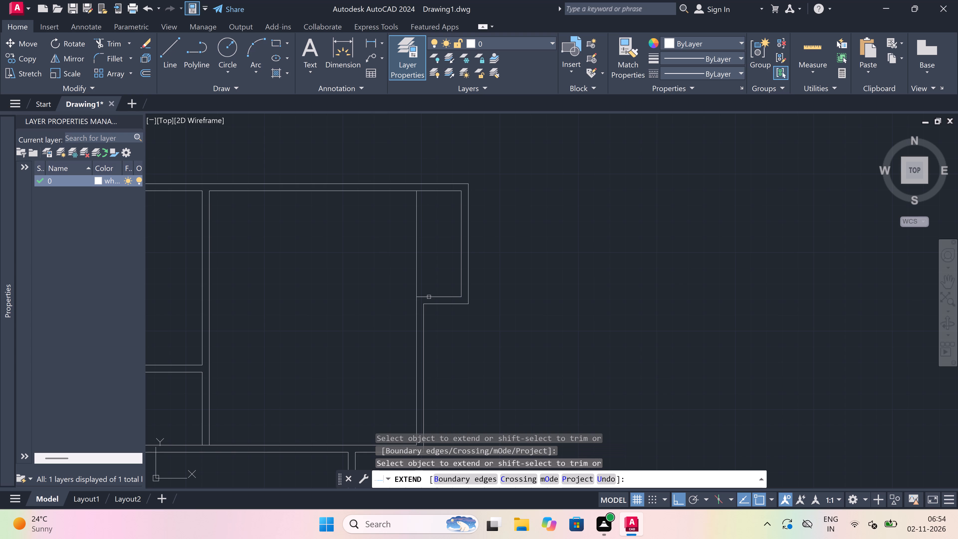
key(Escape)
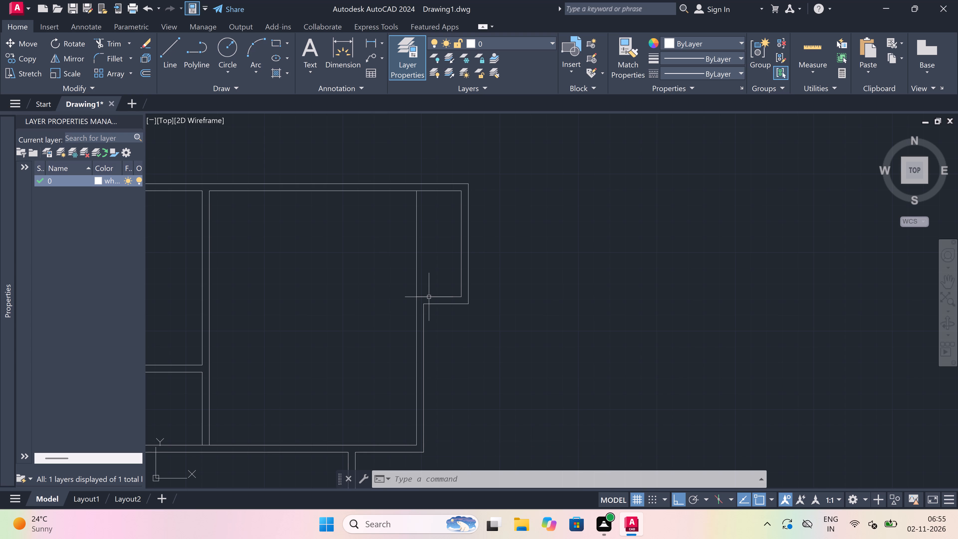
Examine the overall floor plan and the rooms along its central band and east side.
scroll(428, 296, down, 6)
scroll(406, 414, up, 2)
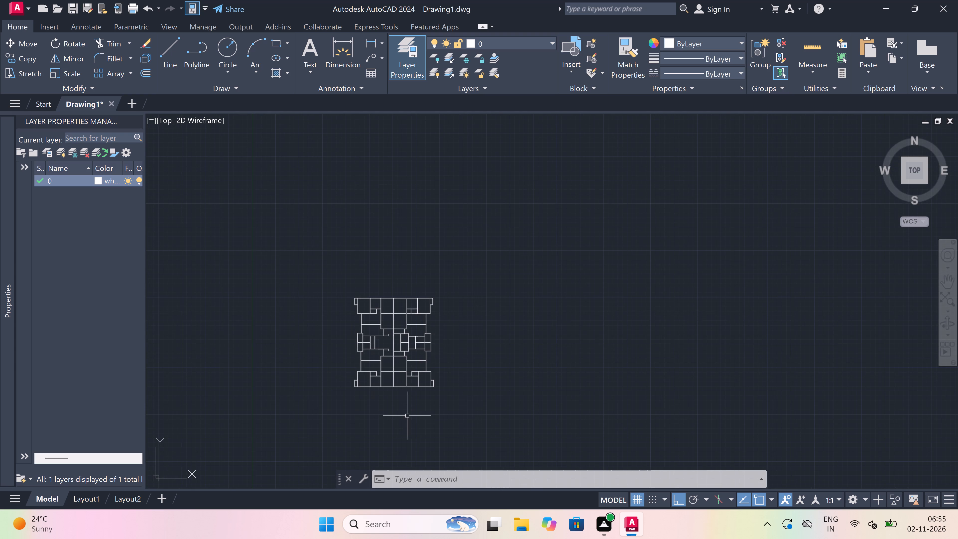
scroll(405, 414, up, 2)
scroll(400, 367, down, 3)
scroll(335, 309, up, 3)
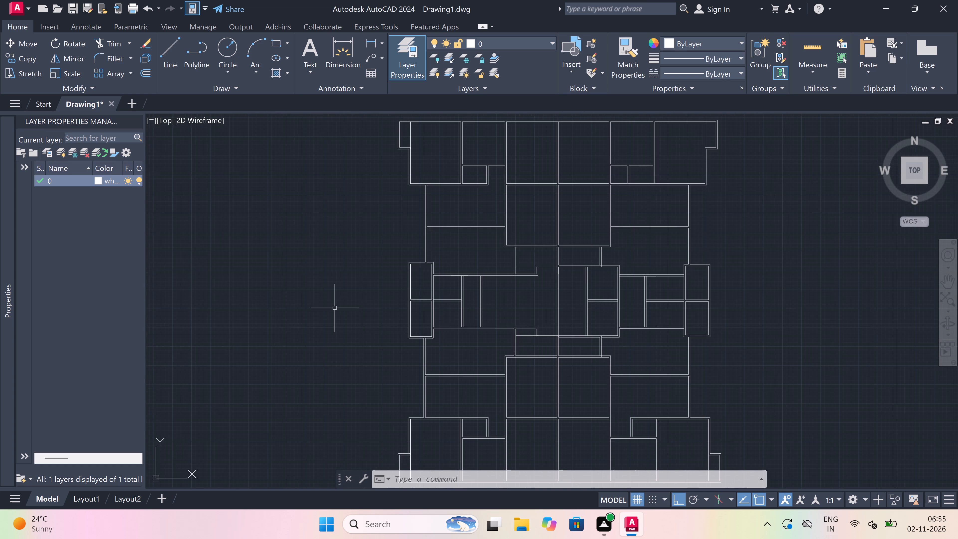
scroll(400, 296, down, 1)
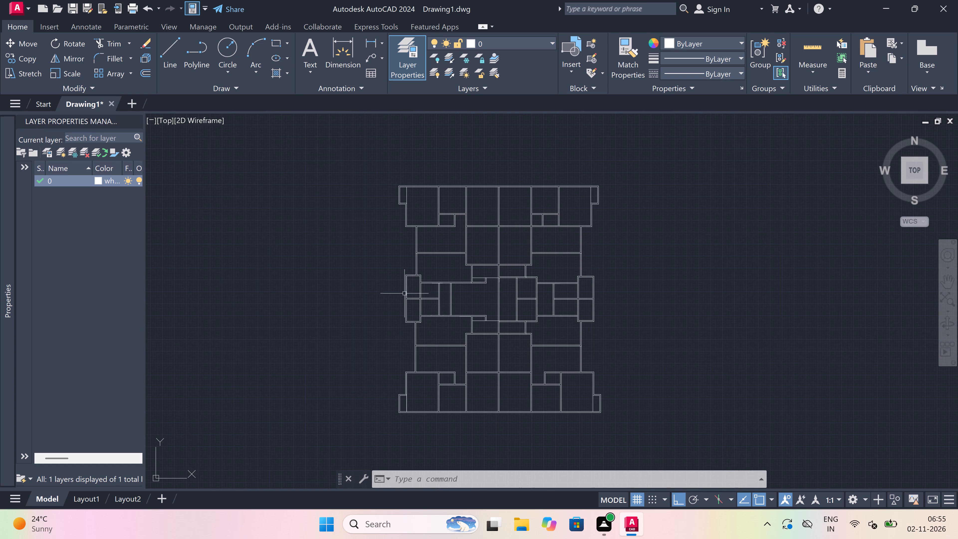
scroll(509, 310, up, 3)
scroll(504, 307, down, 2)
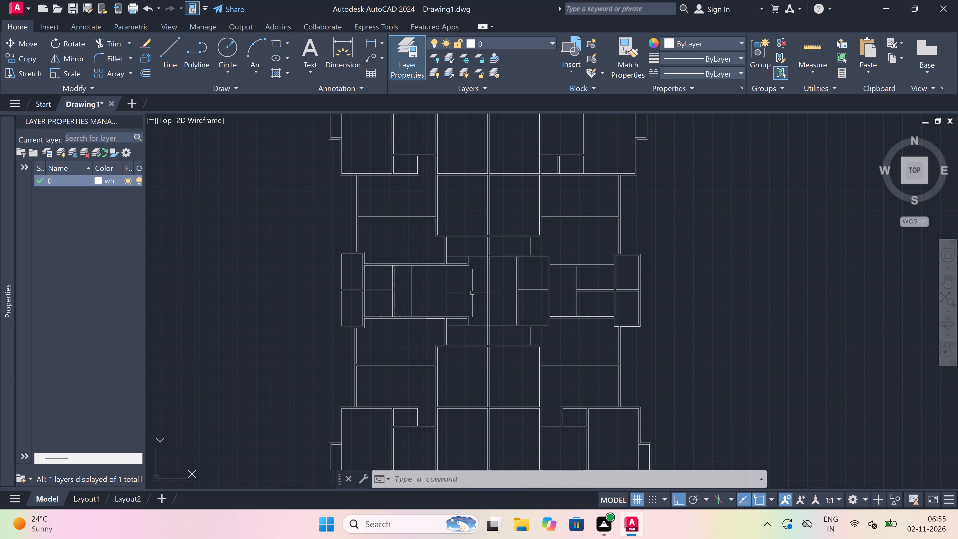
scroll(408, 275, up, 1)
scroll(485, 287, down, 1)
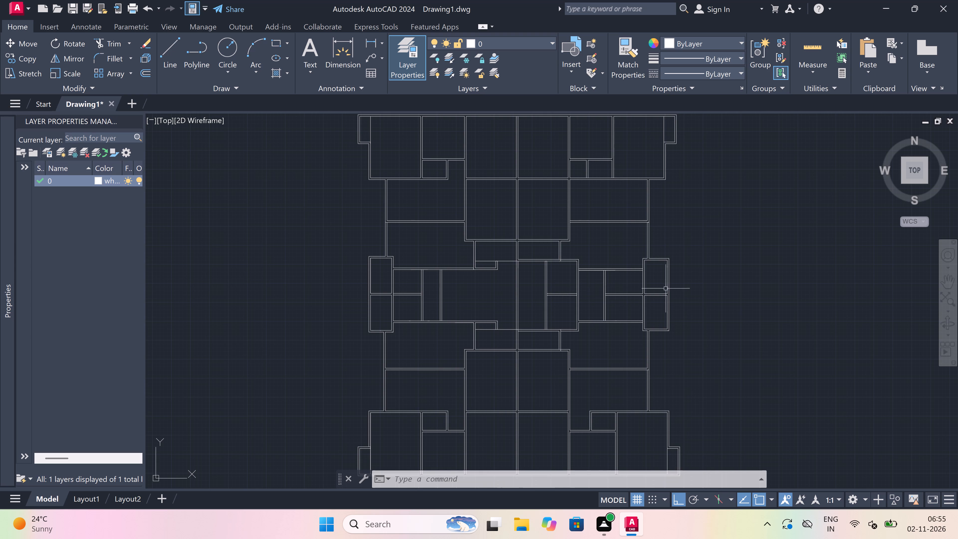
scroll(651, 287, up, 2)
scroll(619, 282, up, 1)
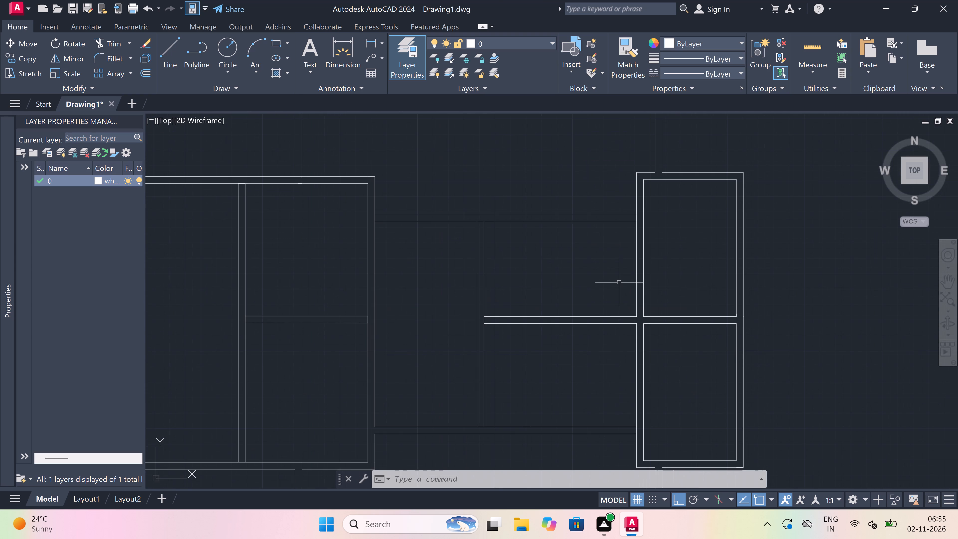
Draw two short lines across the double-line west wall of the upper small room just east of the central wall.
text(l)
key(space)
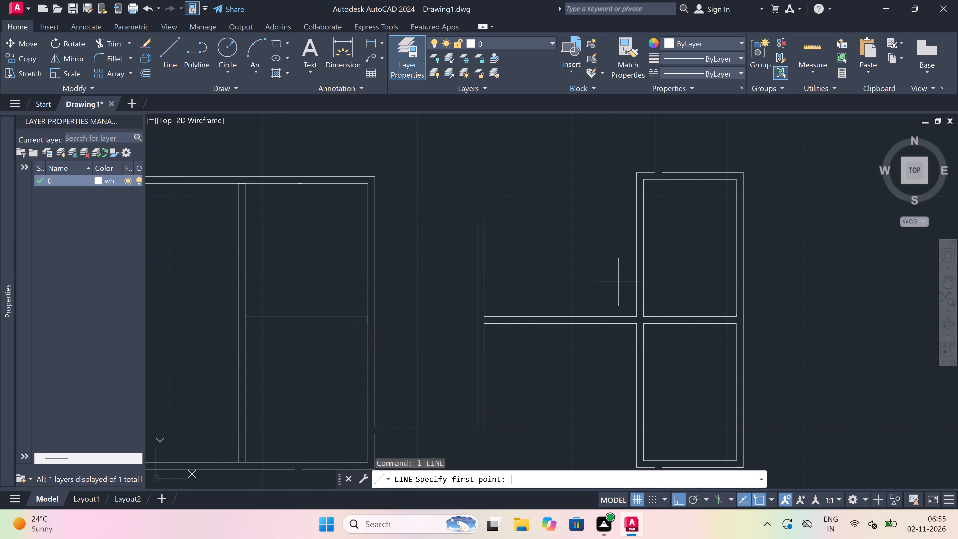
scroll(494, 314, down, 2)
scroll(391, 296, up, 1)
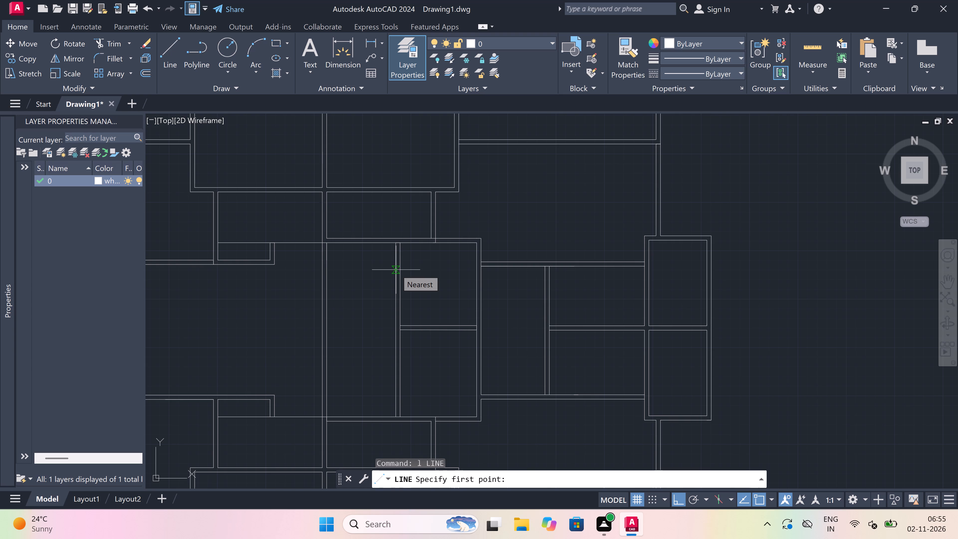
scroll(396, 269, up, 1)
click(397, 263)
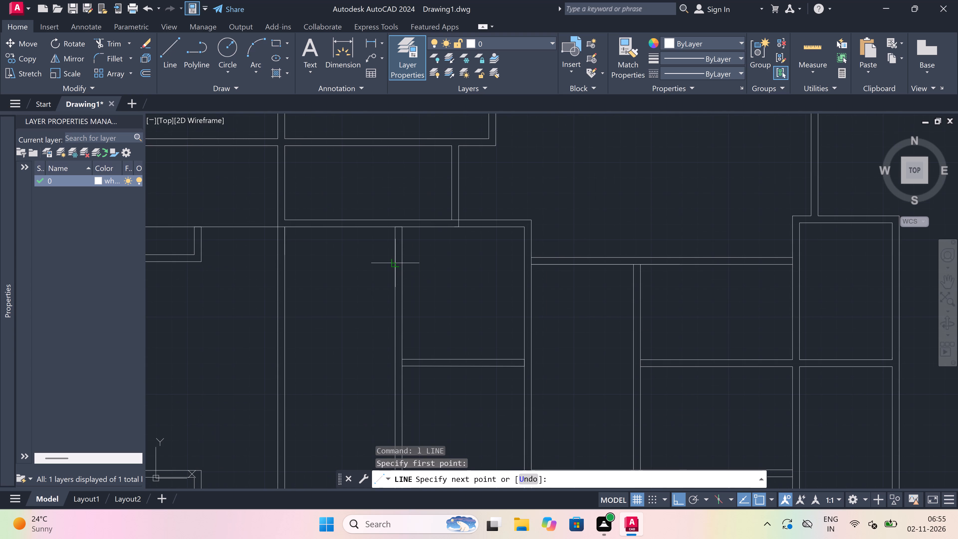
scroll(398, 263, up, 3)
click(415, 260)
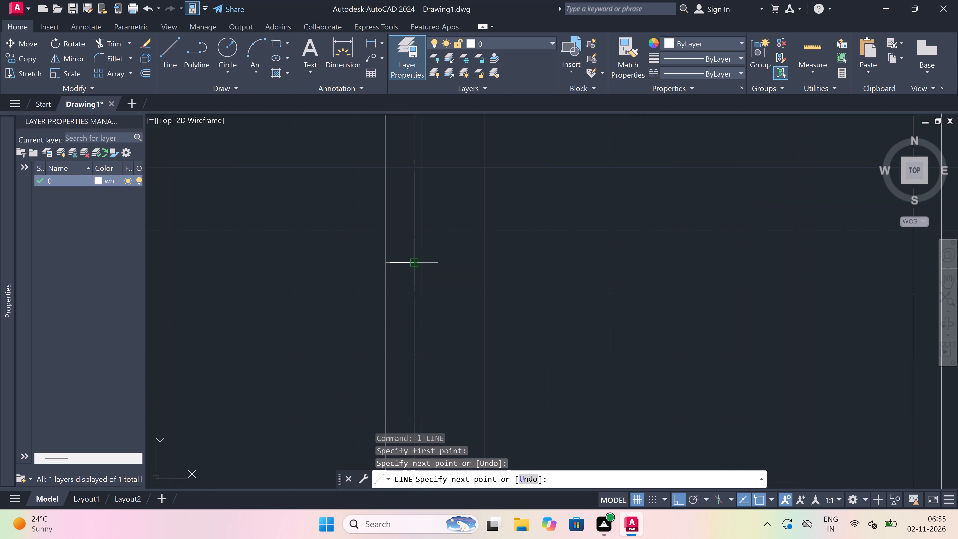
key(Escape)
key(space)
scroll(351, 292, down, 4)
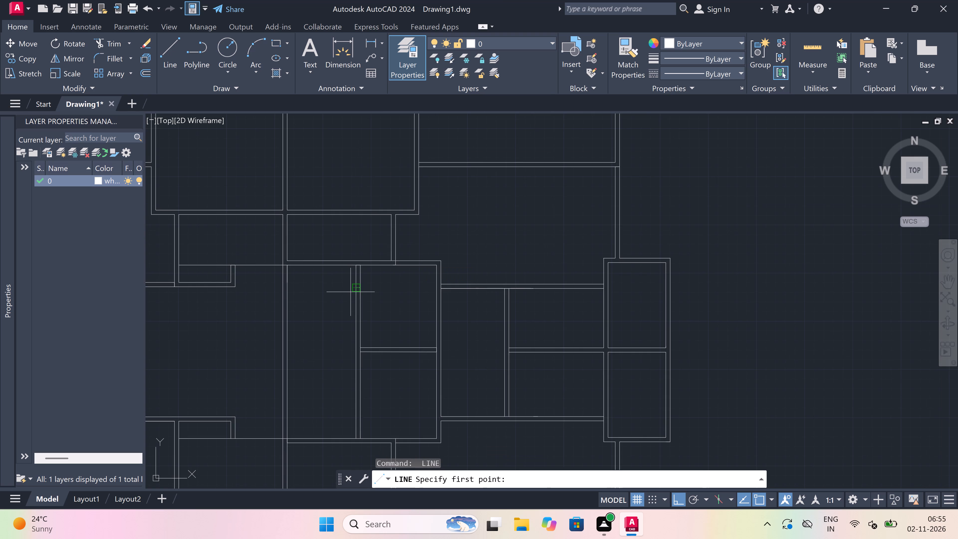
scroll(356, 315, up, 3)
scroll(356, 332, down, 1)
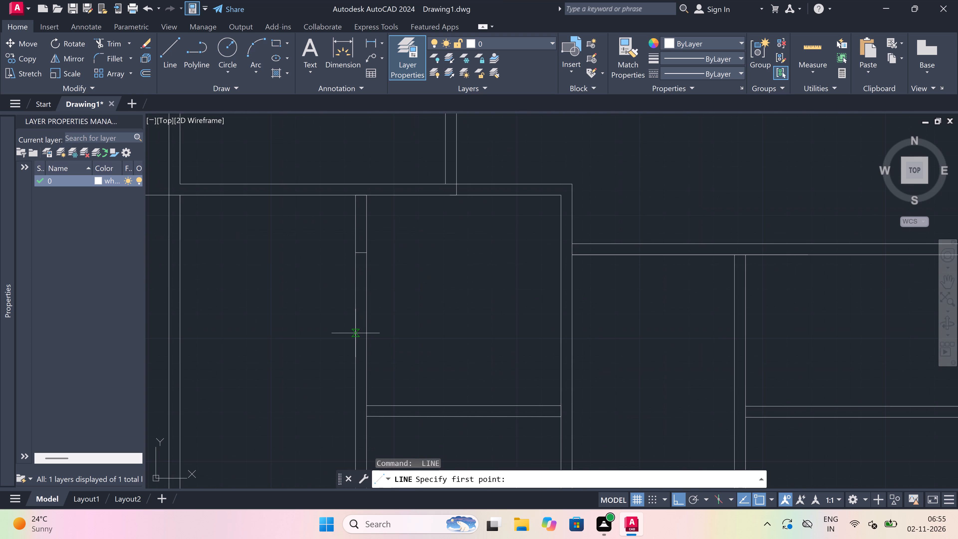
click(356, 345)
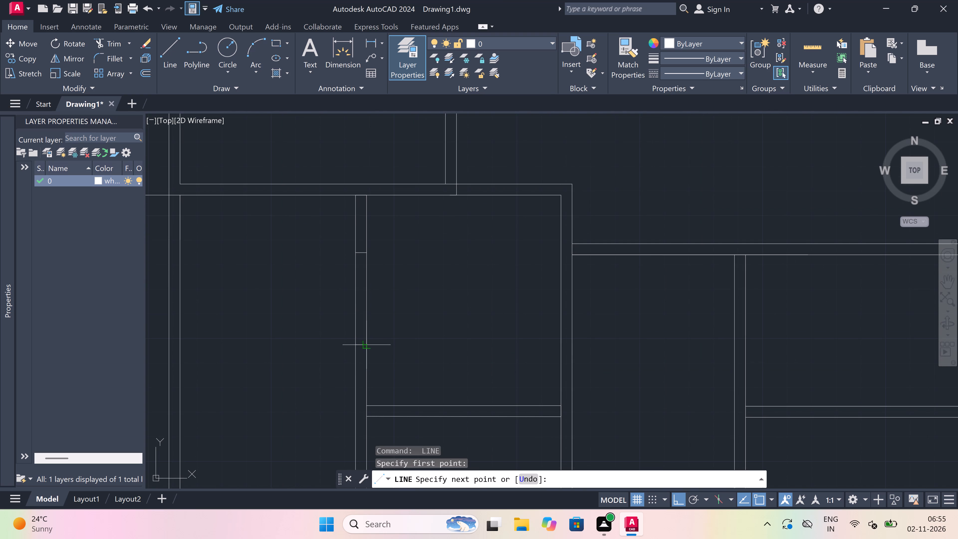
click(363, 343)
key(Escape)
Trim both wall lines between the two new cross lines to form an opening in the upper room's west wall.
key(t)
key(r)
key(space)
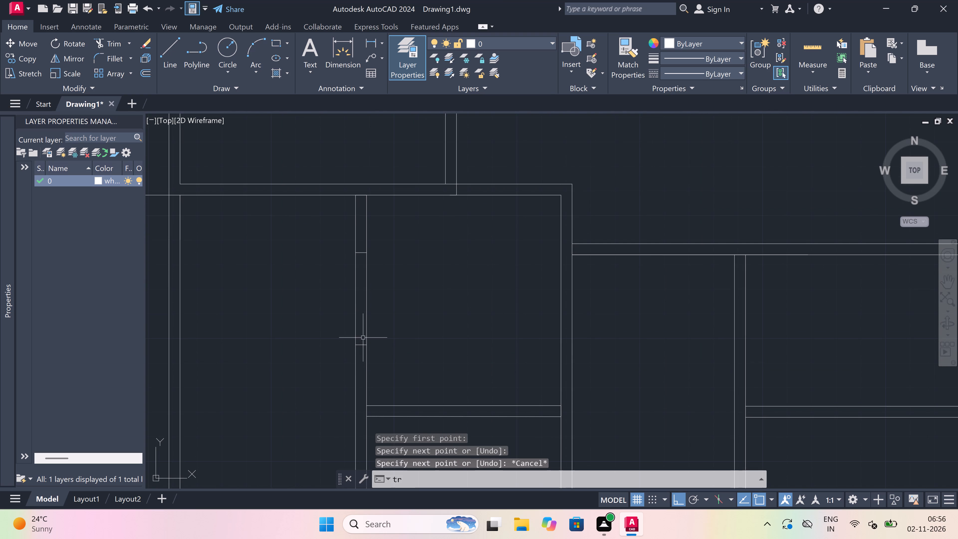
click(339, 317)
click(403, 295)
Trim the leftover line segments at the two wall junctions along the upper room's north wall.
scroll(361, 184, up, 1)
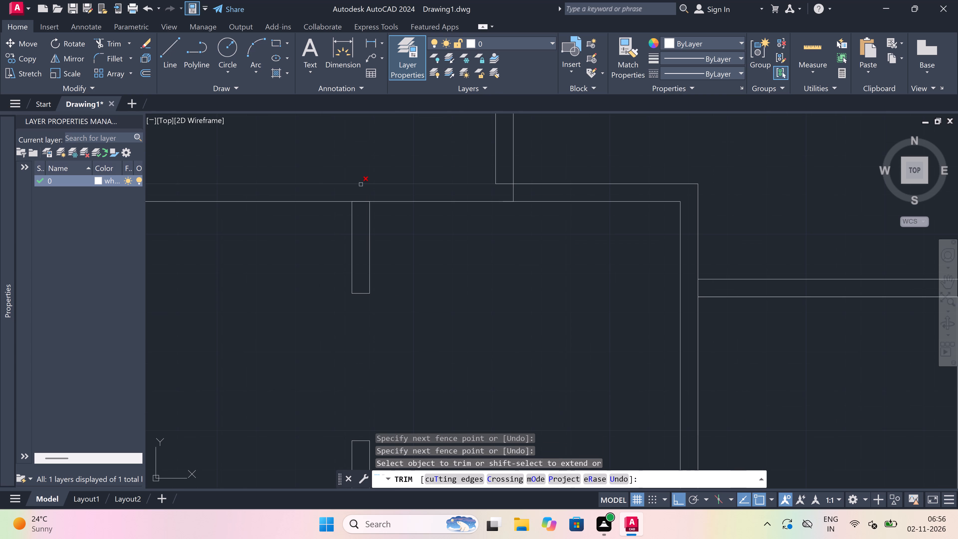
click(358, 213)
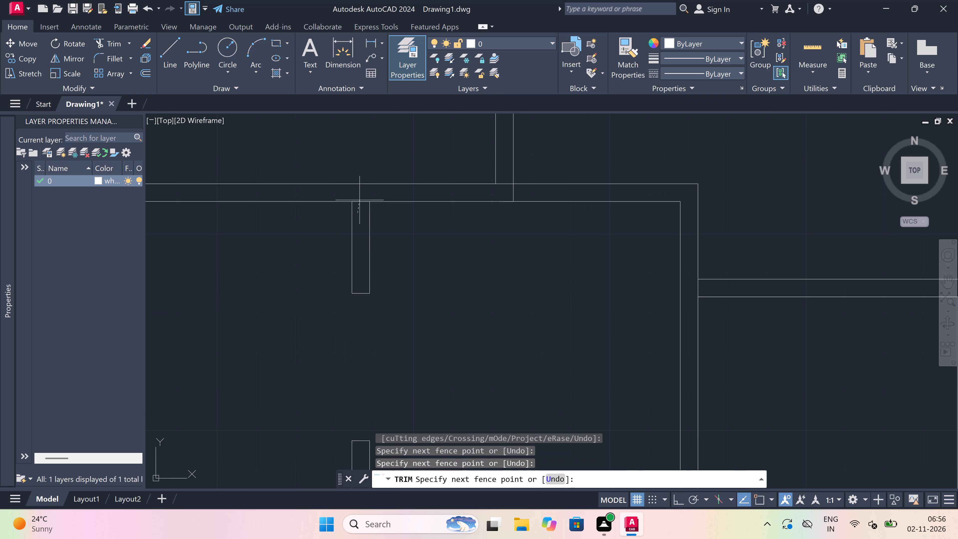
click(360, 194)
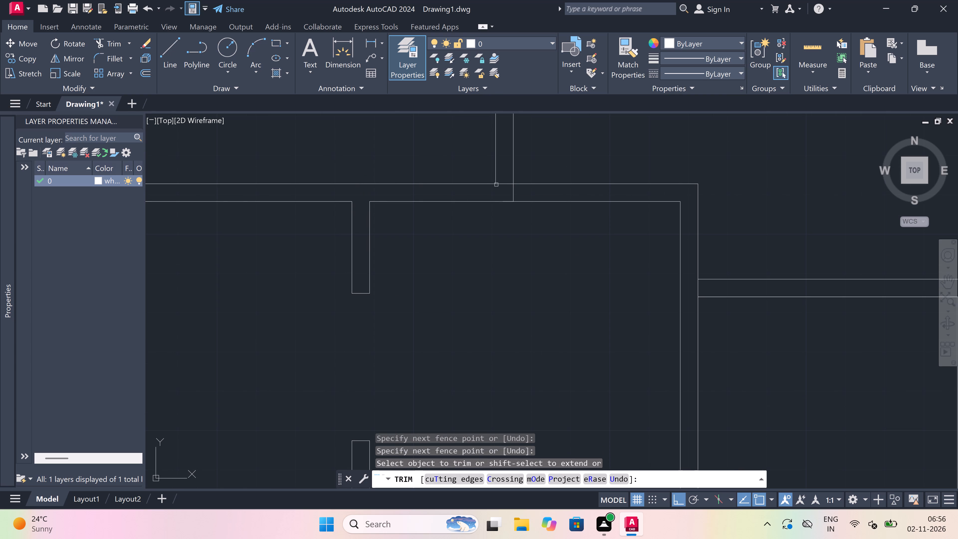
click(505, 184)
click(507, 188)
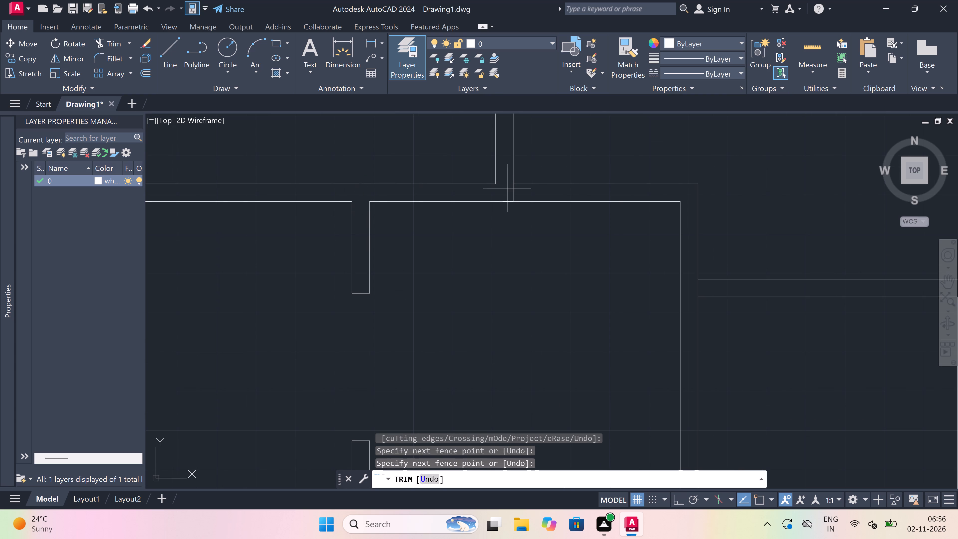
click(529, 191)
Trim the wall line segments crossing both ends of the partition between the upper and lower small rooms.
scroll(464, 203, down, 4)
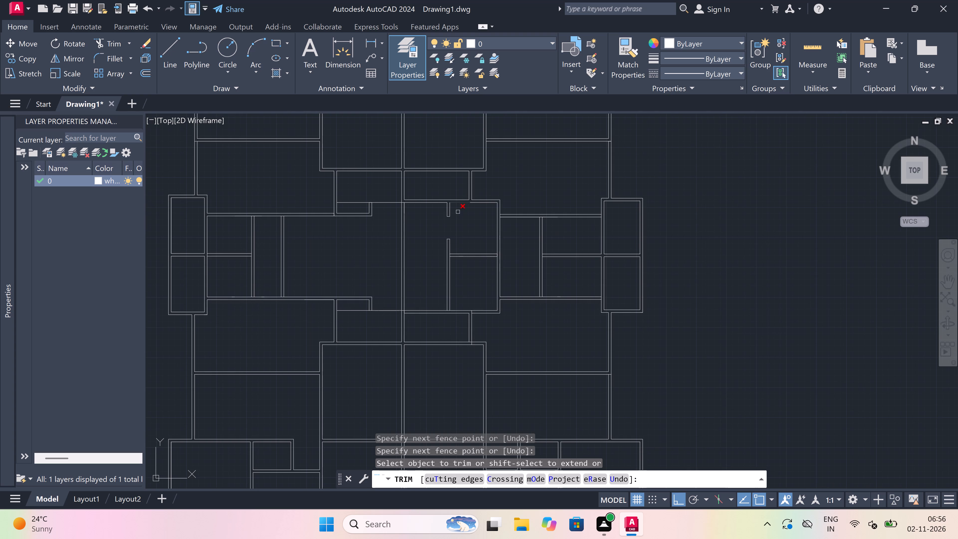
scroll(447, 243, up, 1)
scroll(456, 262, up, 2)
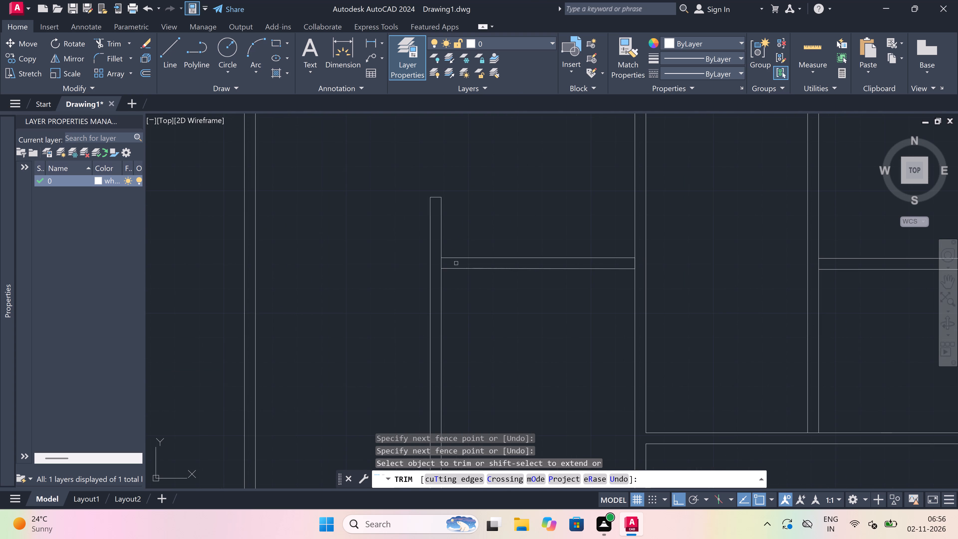
scroll(455, 268, up, 1)
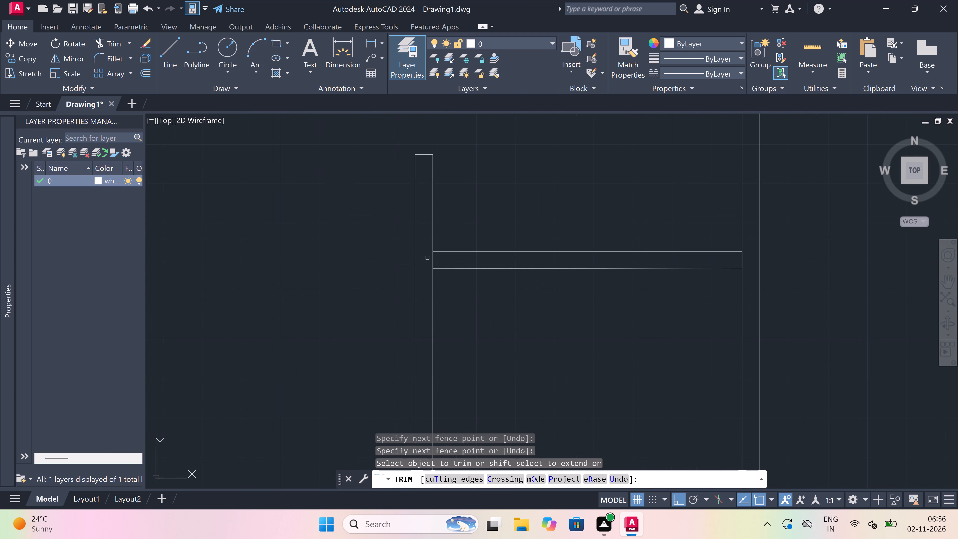
click(426, 260)
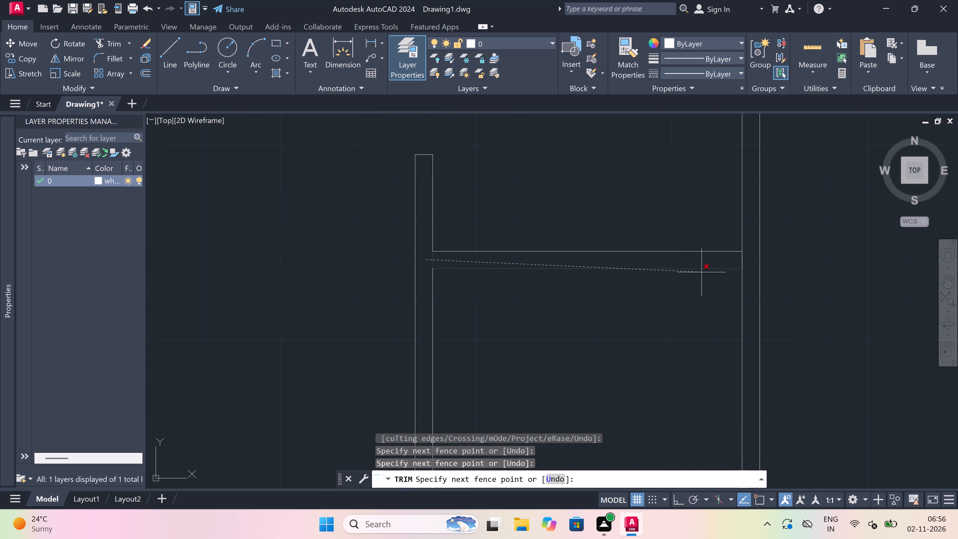
drag(747, 260, 743, 260)
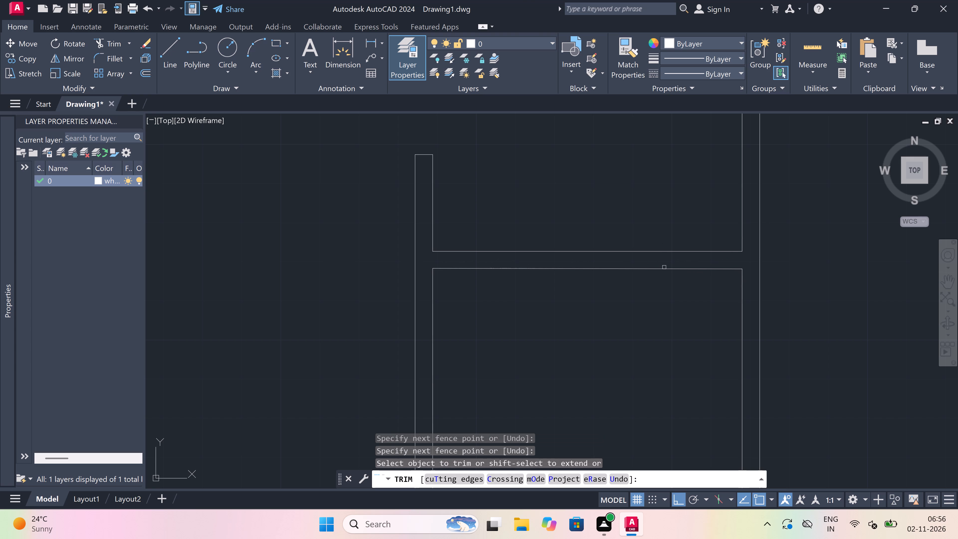
key(Escape)
Draw two short lines across the double-line west wall of the lower small room, below the partition.
scroll(382, 266, down, 4)
scroll(381, 265, up, 1)
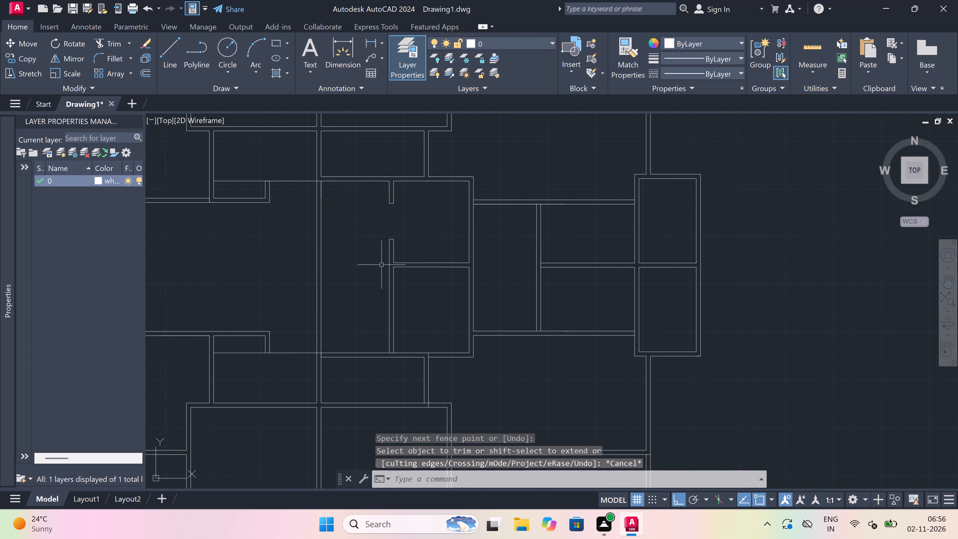
click(381, 265)
key(l)
key(space)
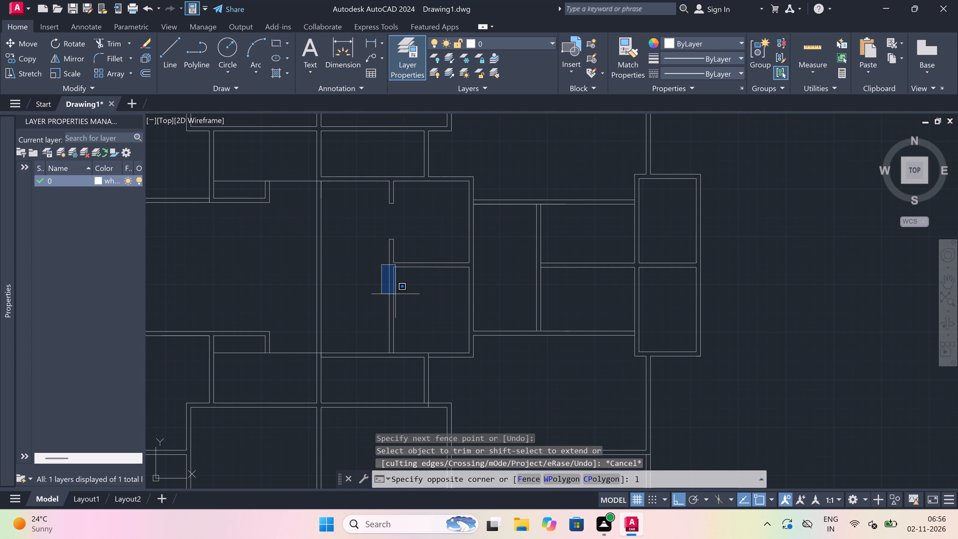
scroll(392, 294, up, 2)
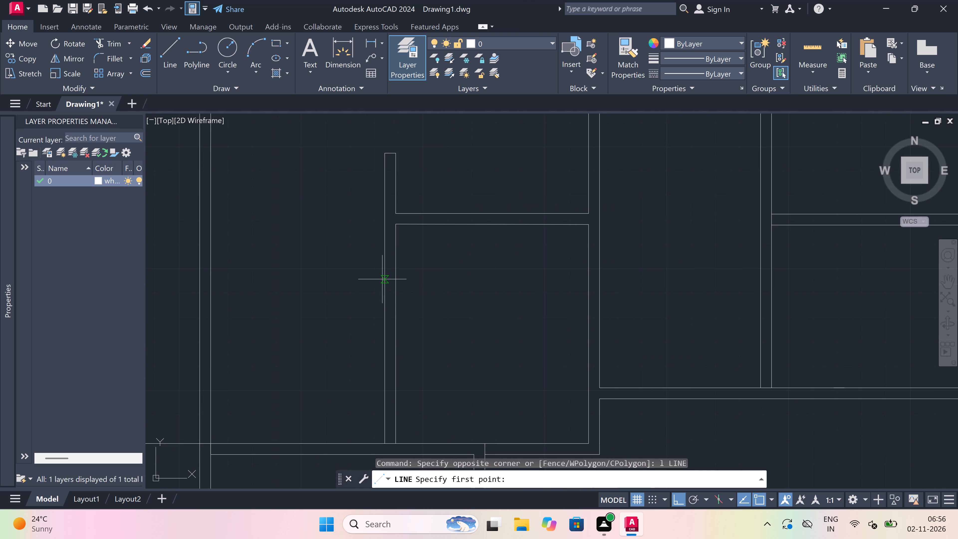
click(382, 278)
click(397, 277)
key(Escape)
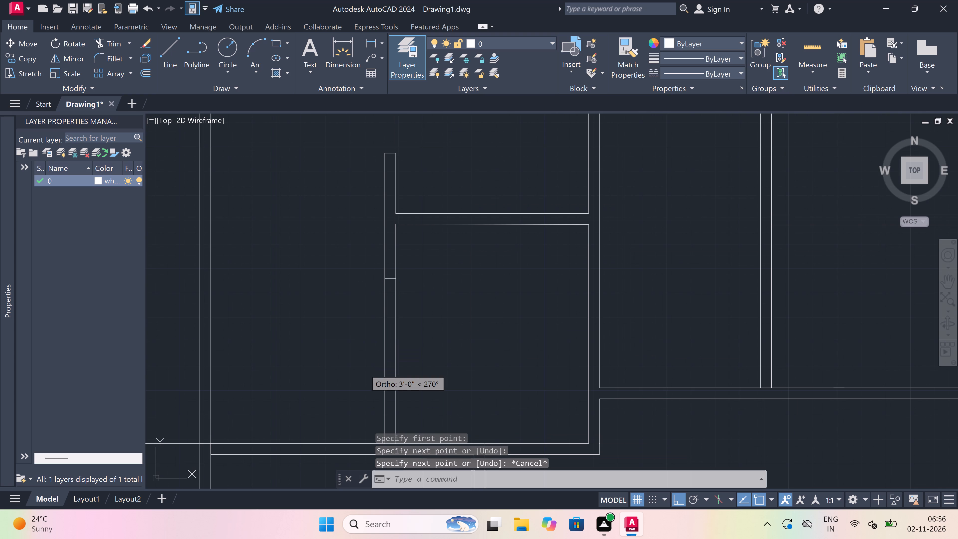
key(space)
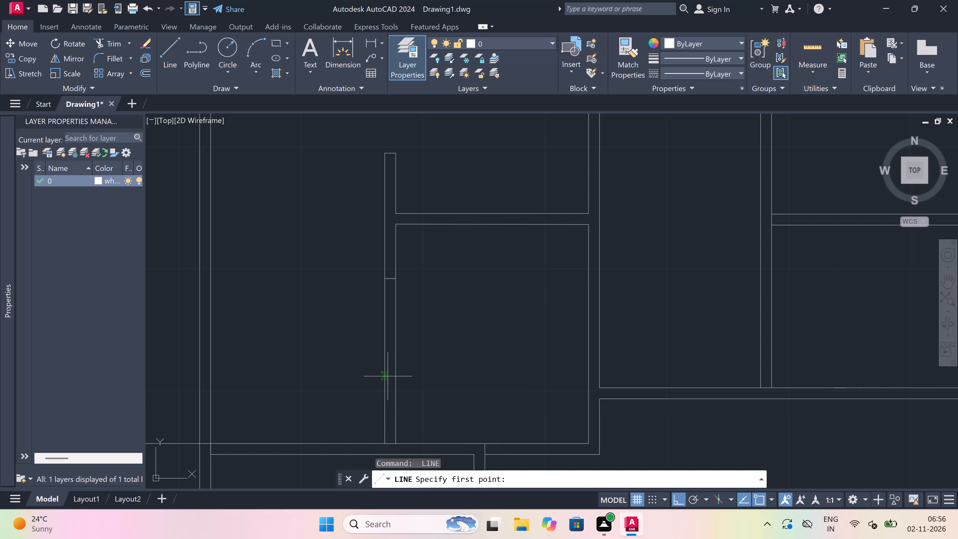
click(386, 389)
click(399, 388)
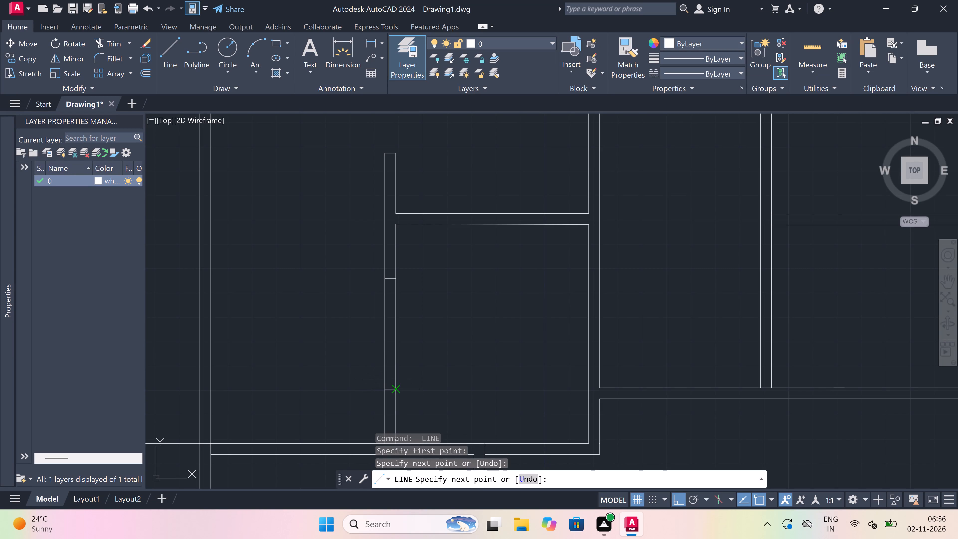
key(Escape)
Trim both wall lines between the two cross lines to form an opening in the lower room's west wall.
text(tr)
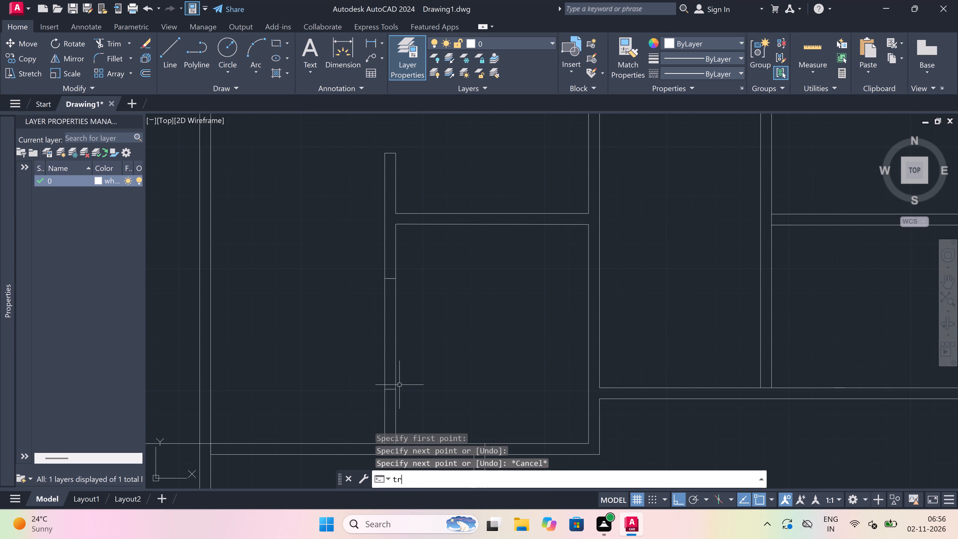
key(space)
drag(412, 334, 409, 334)
drag(296, 325, 301, 325)
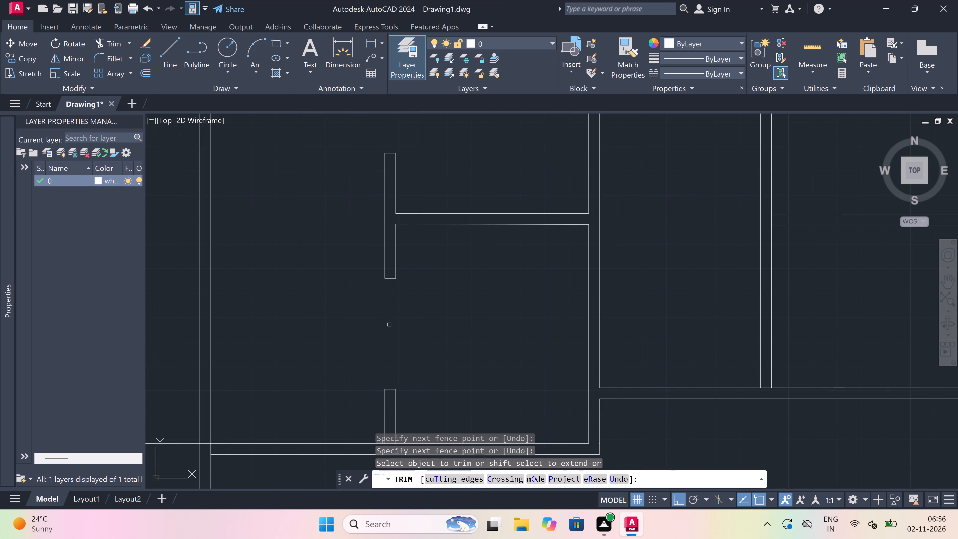
scroll(390, 324, down, 3)
scroll(390, 284, up, 2)
key(Escape)
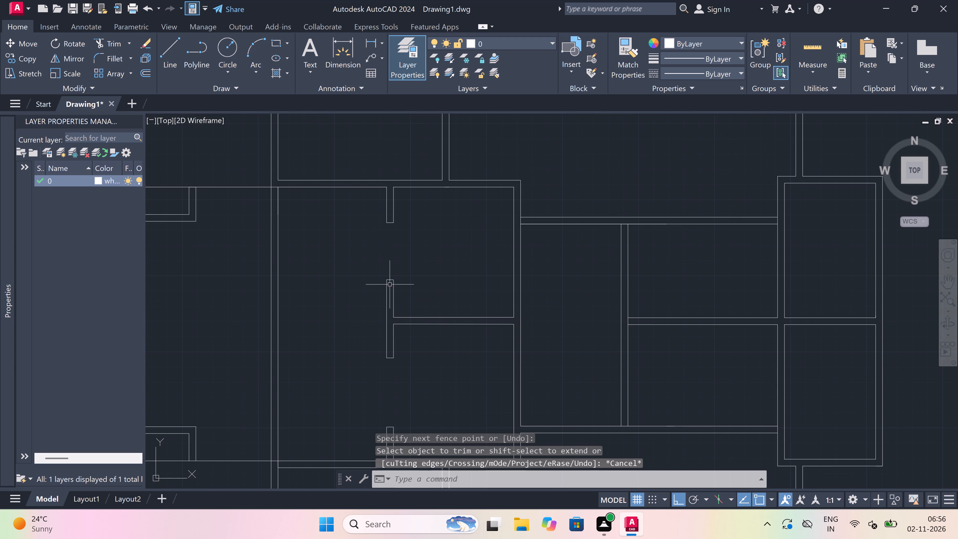
Draw a centre line across the opening in the upper small room's west wall, joining the midpoints of its end caps.
scroll(392, 206, up, 1)
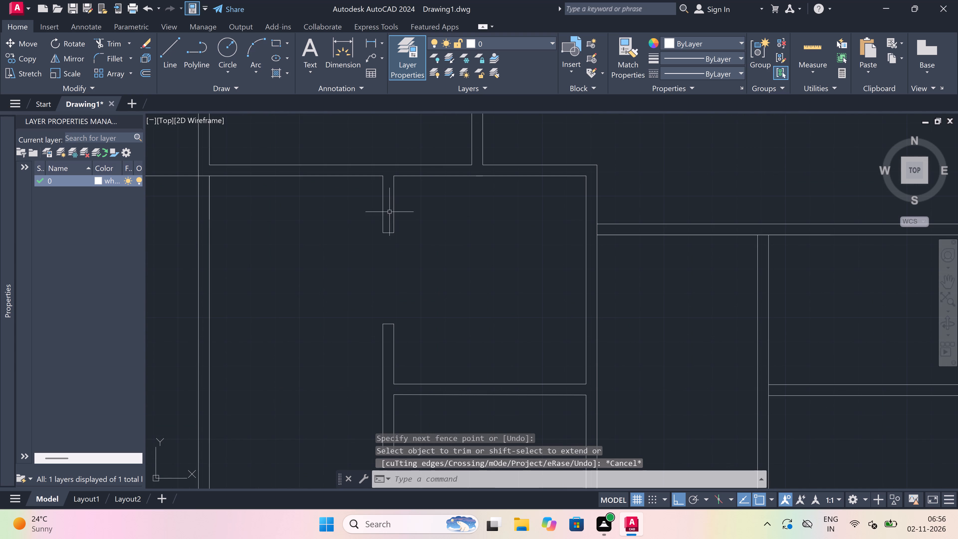
key(l)
key(space)
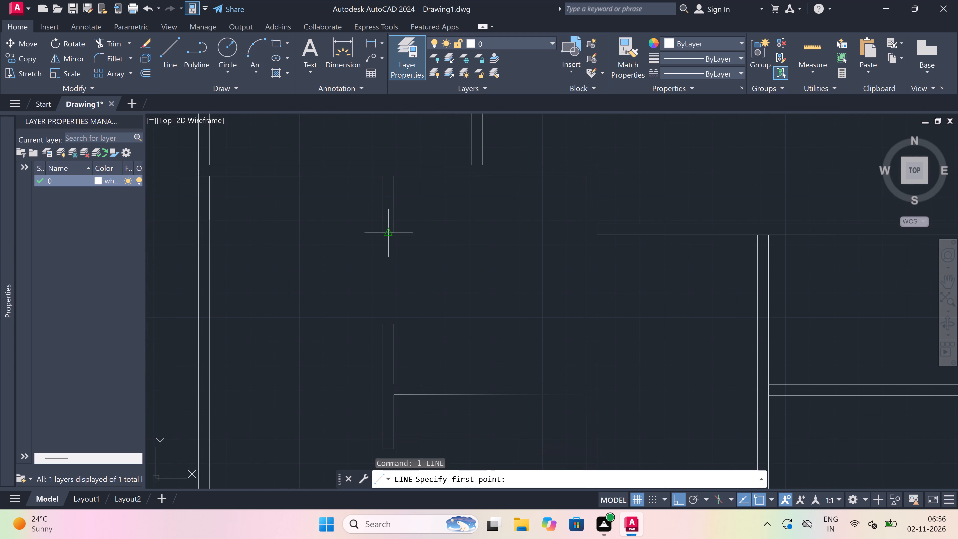
click(389, 232)
click(386, 324)
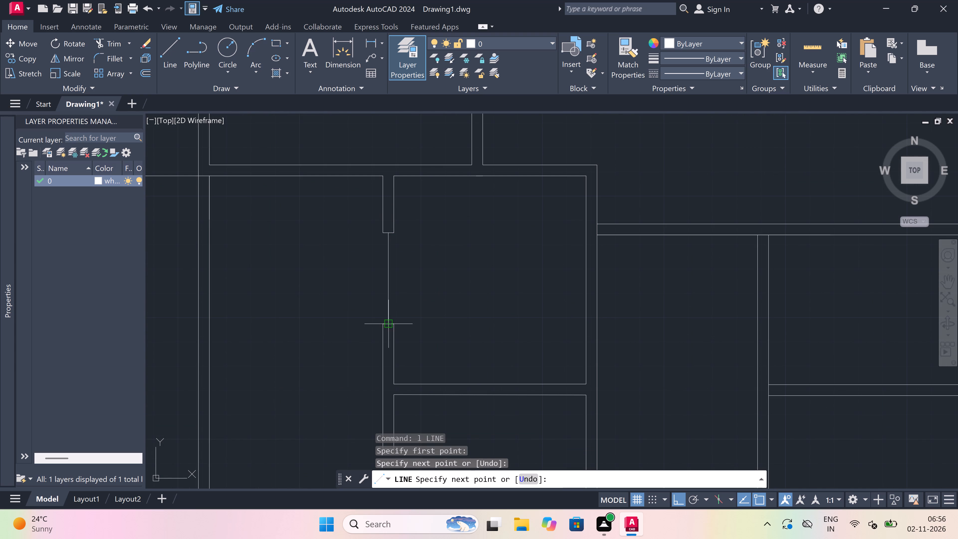
key(Escape)
Draw a centre line across the opening in the lower small room's west wall, joining the midpoints of its end caps.
scroll(410, 231, down, 4)
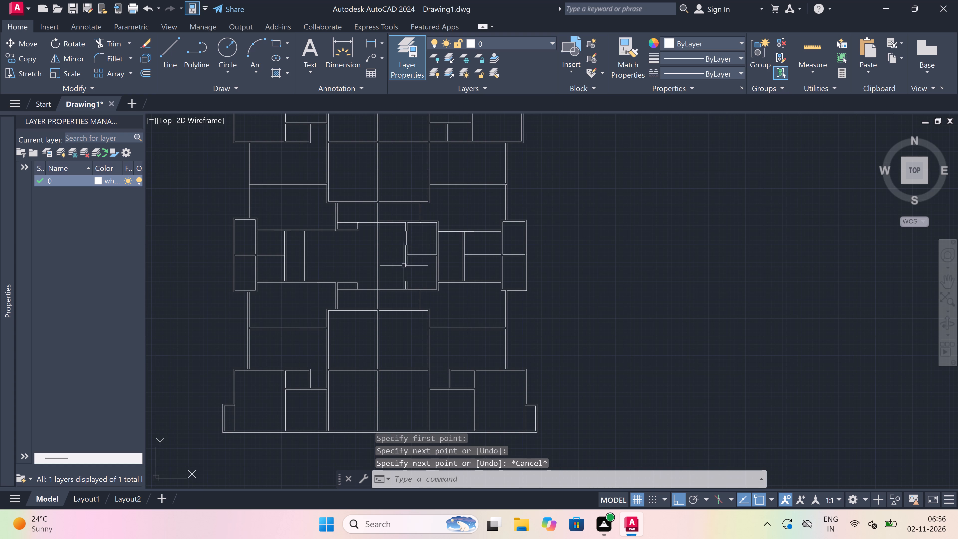
scroll(404, 266, up, 4)
key(space)
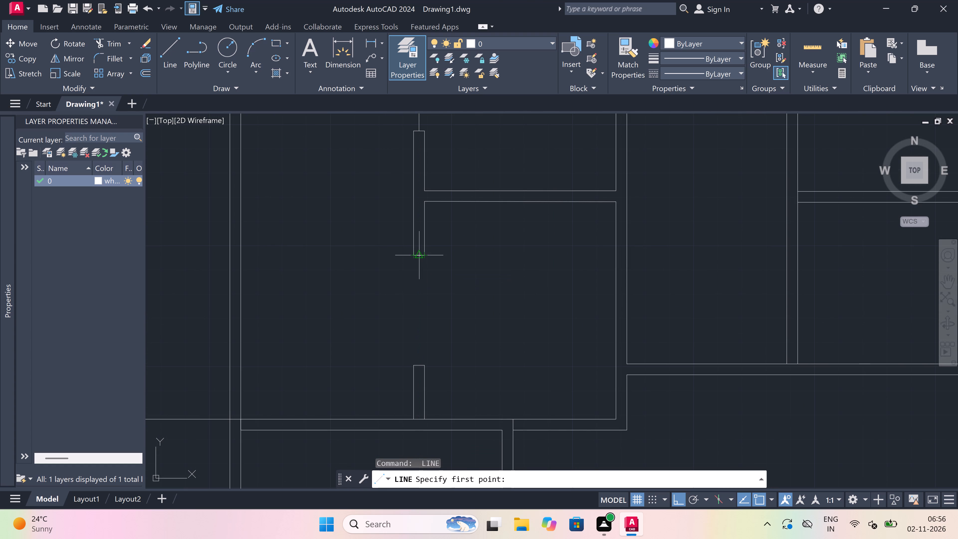
click(421, 258)
scroll(416, 370, up, 3)
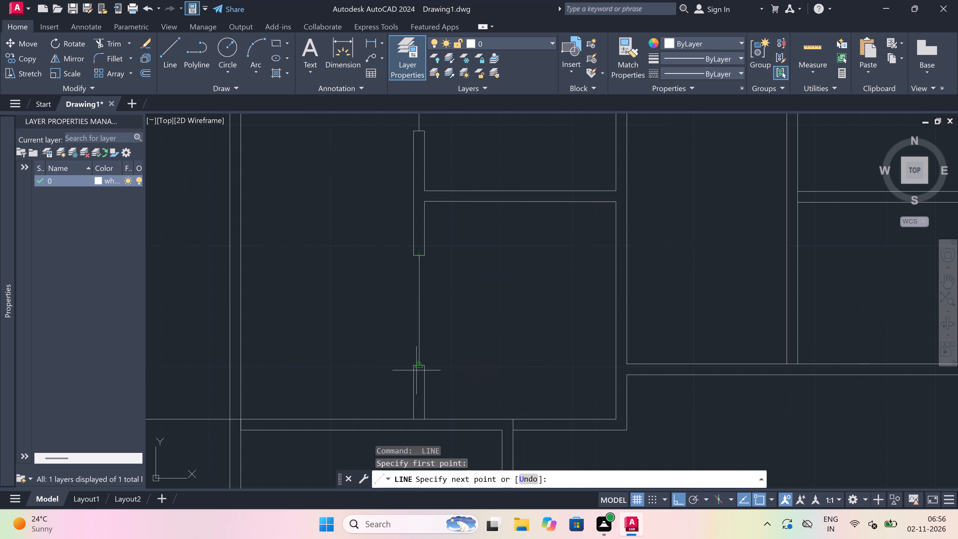
click(427, 351)
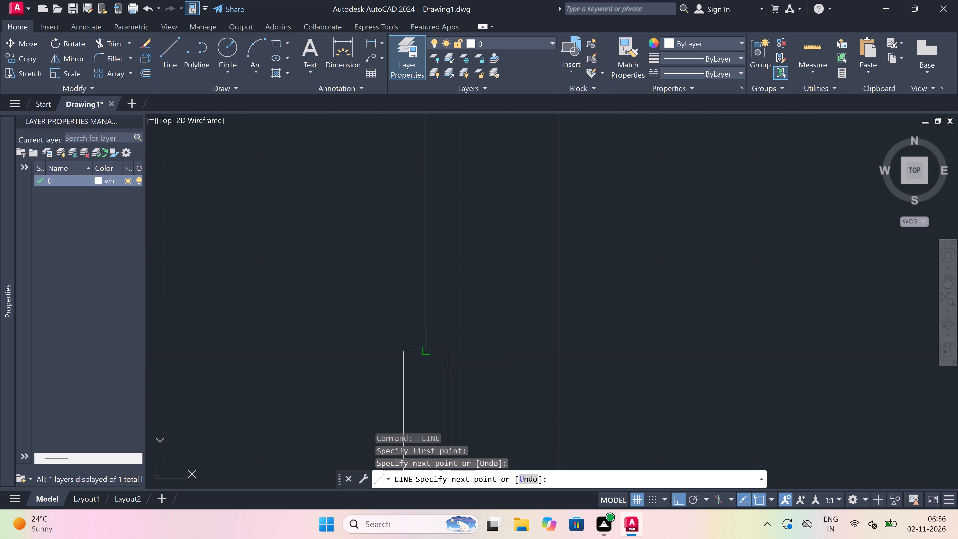
key(Escape)
Draw connected lines from the plan's outer southwest corner, 5' south and 9' east.
scroll(346, 338, down, 5)
scroll(377, 335, down, 6)
scroll(352, 312, up, 4)
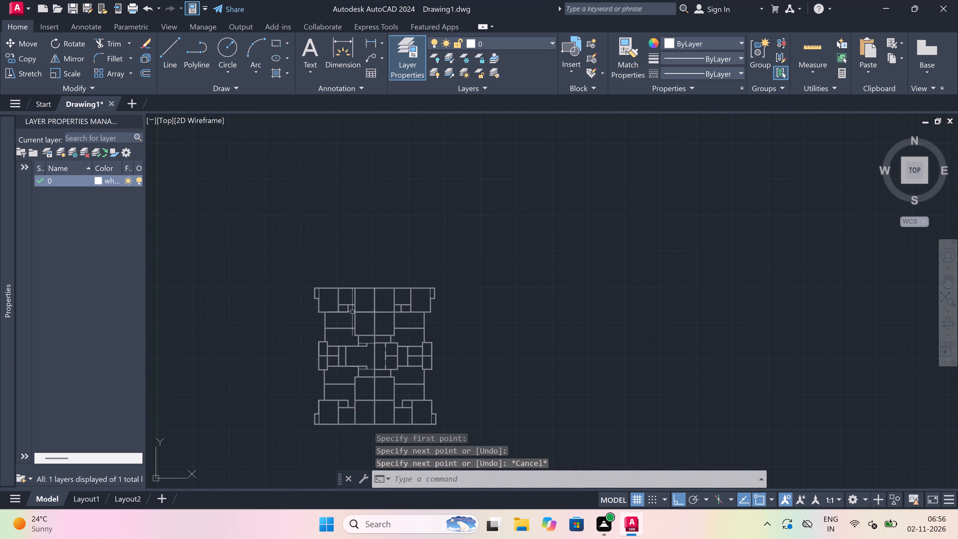
scroll(342, 281, down, 3)
scroll(326, 368, up, 2)
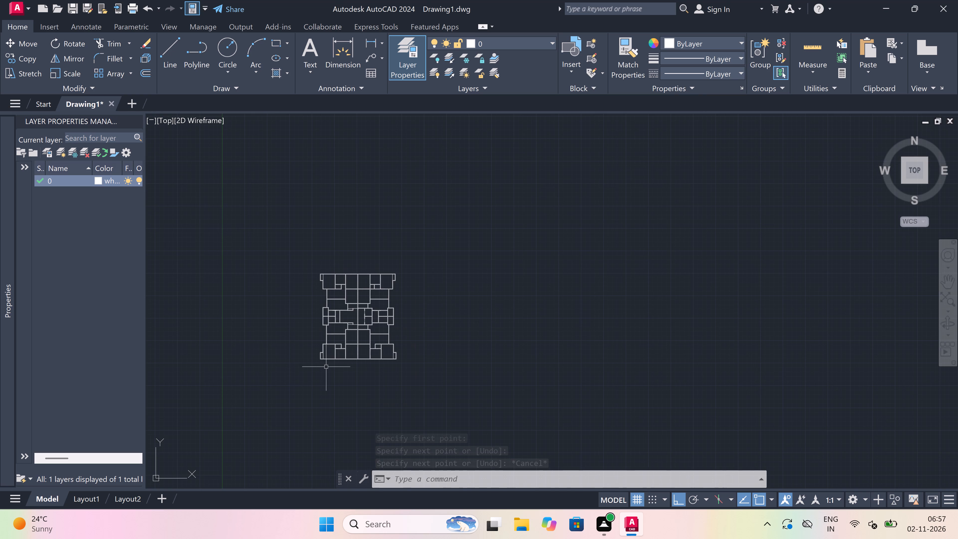
scroll(326, 368, up, 2)
key(space)
scroll(286, 322, up, 4)
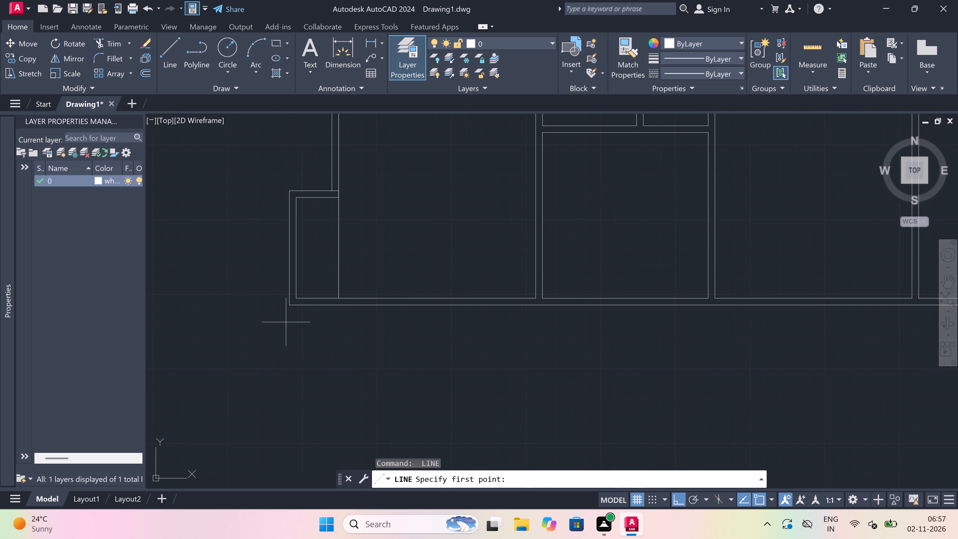
click(294, 281)
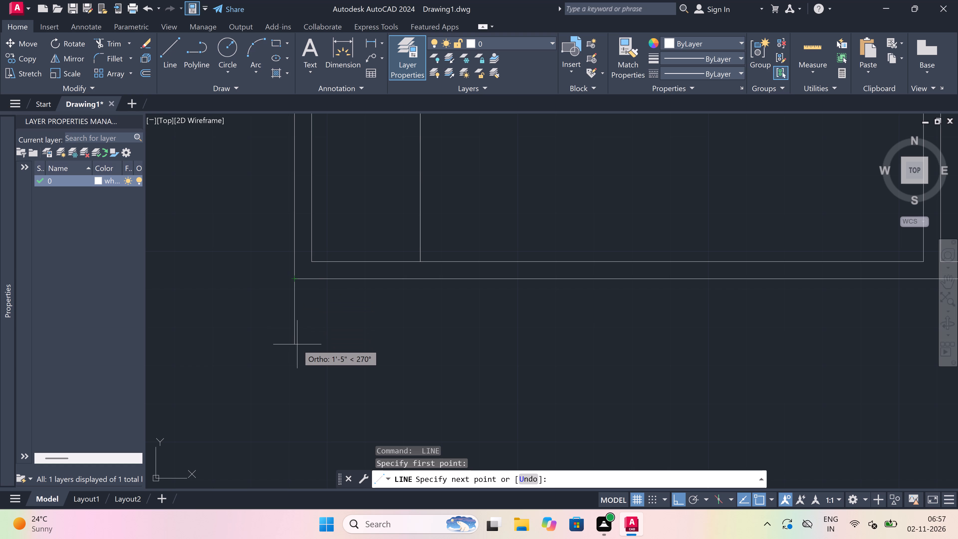
text(5')
key(space)
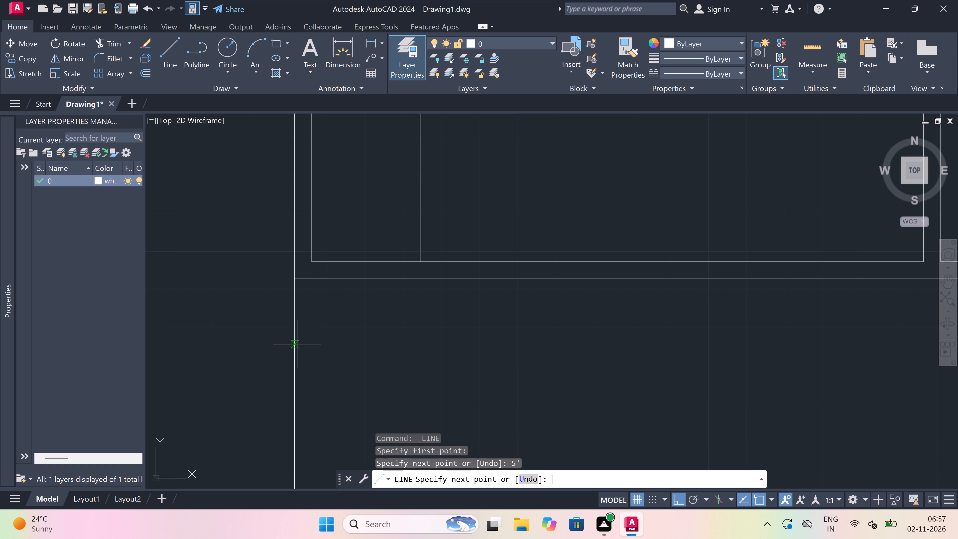
scroll(415, 304, down, 4)
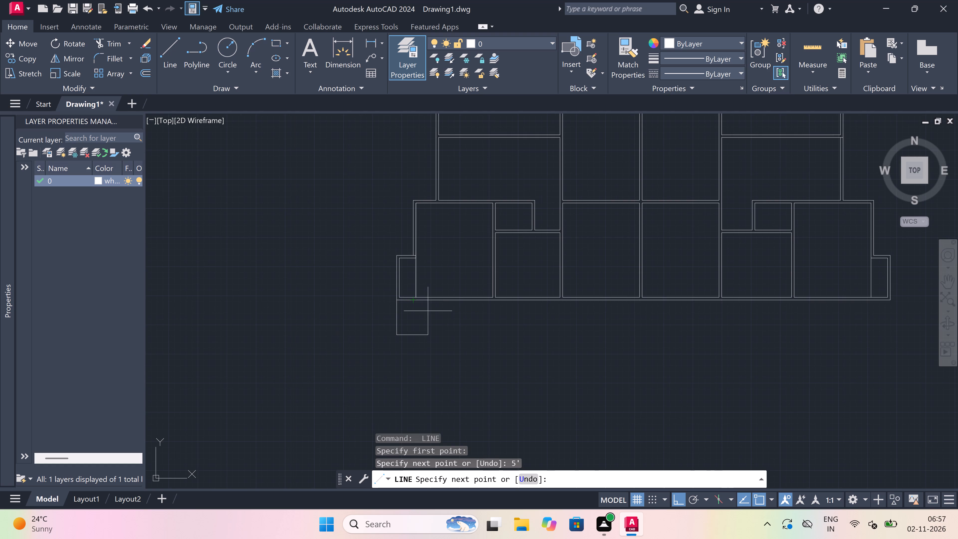
scroll(438, 314, up, 2)
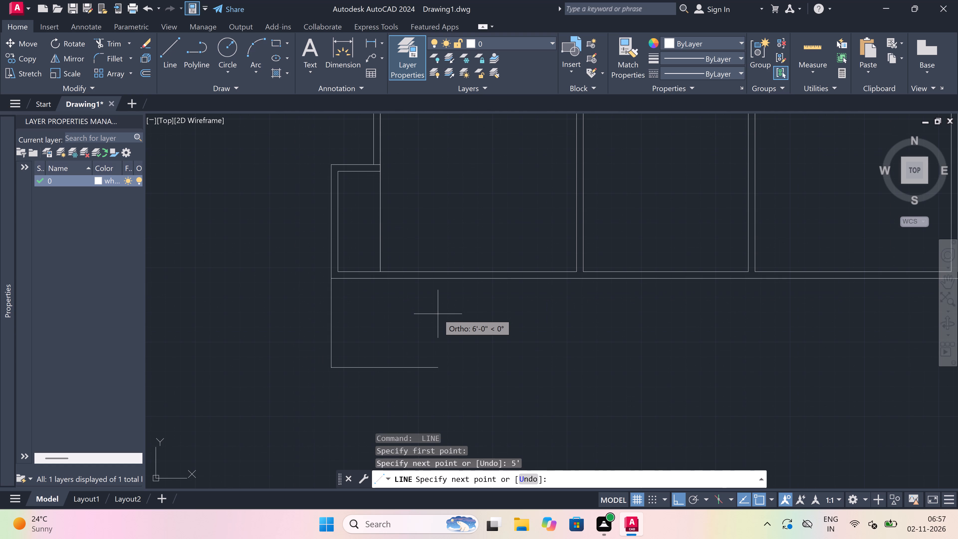
text(9')
key(space)
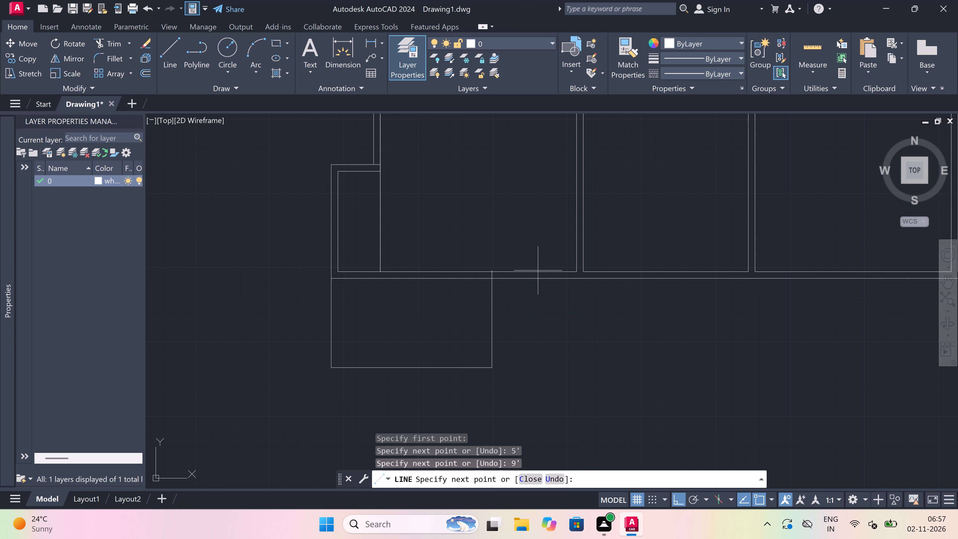
key(Escape)
Draw the parallel wall line from the inner southwest corner south to the 9' line, 4.5" farther south, and about 9'-5" east.
key(space)
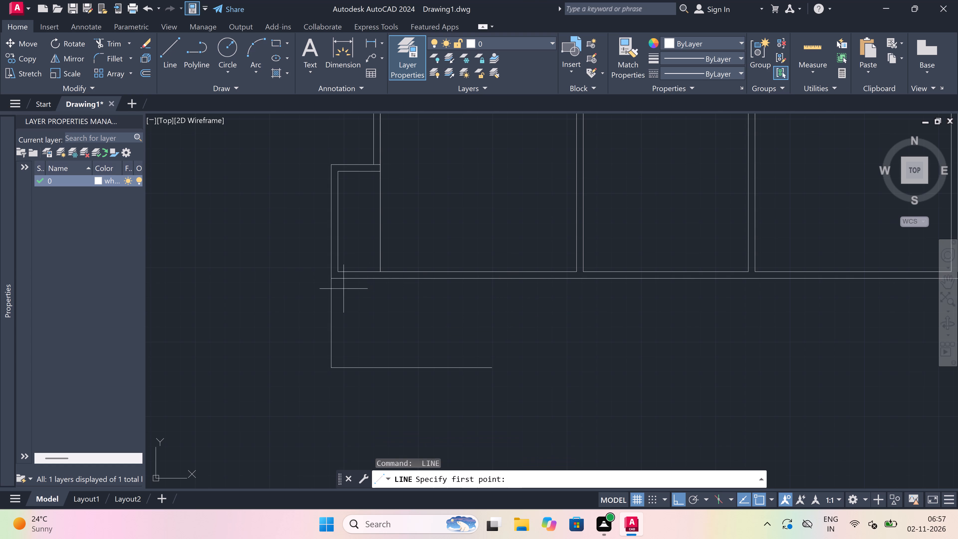
scroll(338, 289, up, 3)
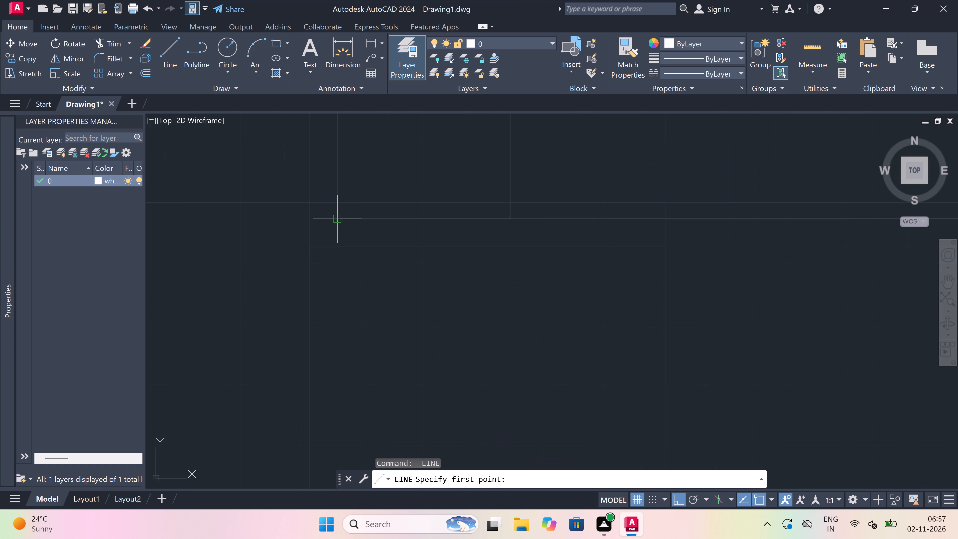
click(339, 220)
scroll(339, 220, down, 4)
scroll(338, 274, up, 4)
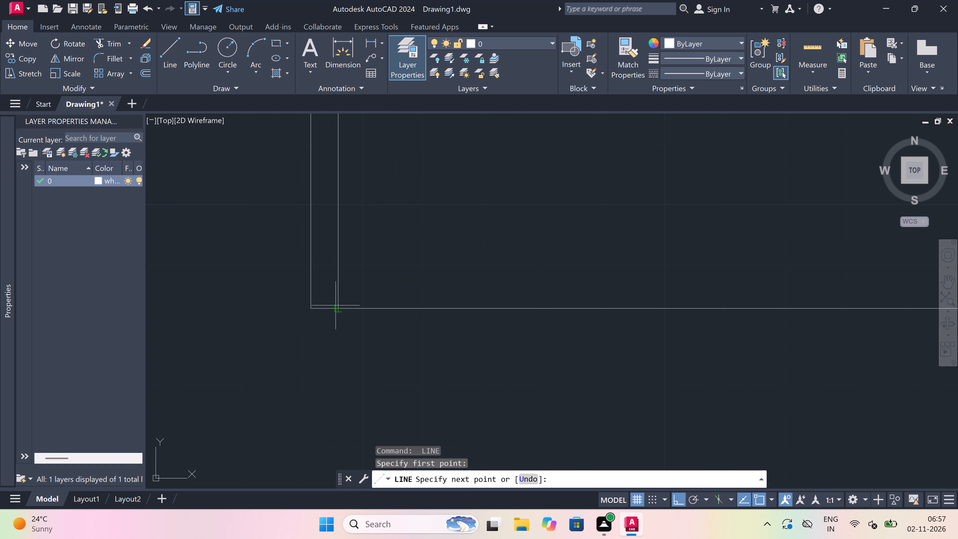
click(335, 309)
text(4.5")
key(space)
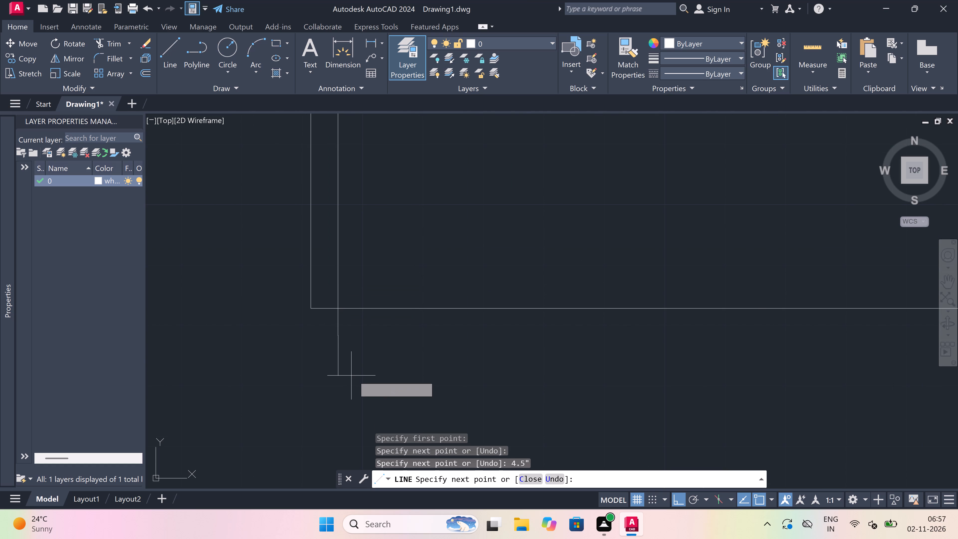
scroll(755, 326, down, 4)
scroll(819, 322, up, 3)
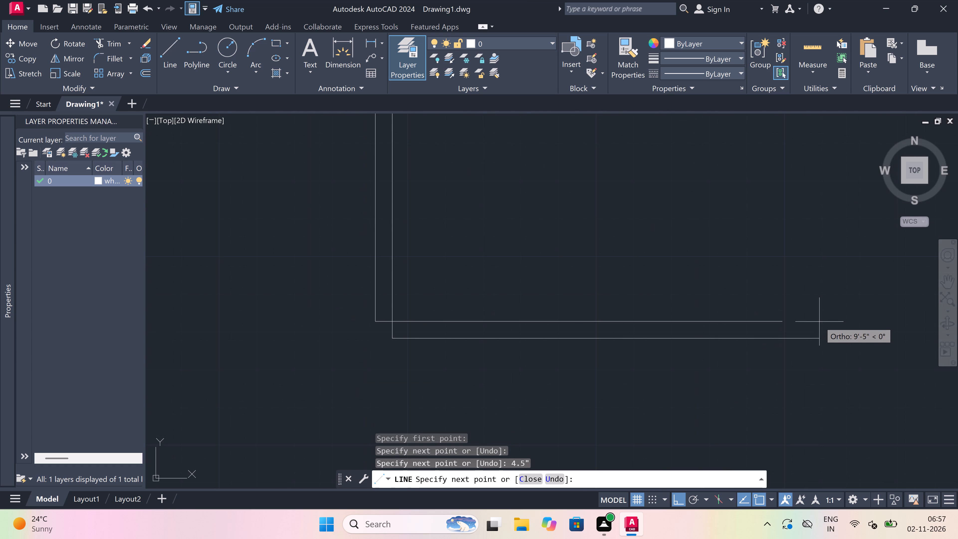
click(816, 322)
key(Escape)
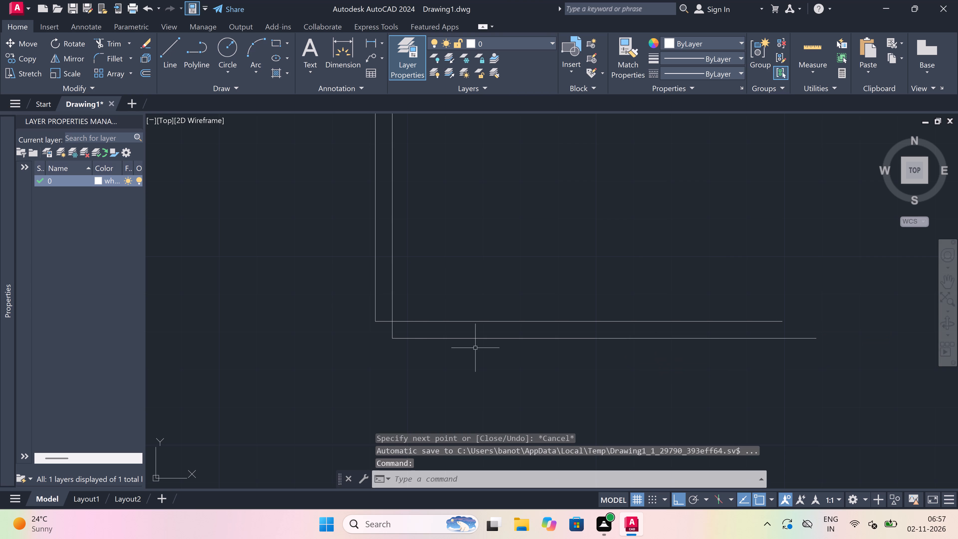
Trim the two overlapping line segments at the southwest corner of the new double-line wall.
text(tr)
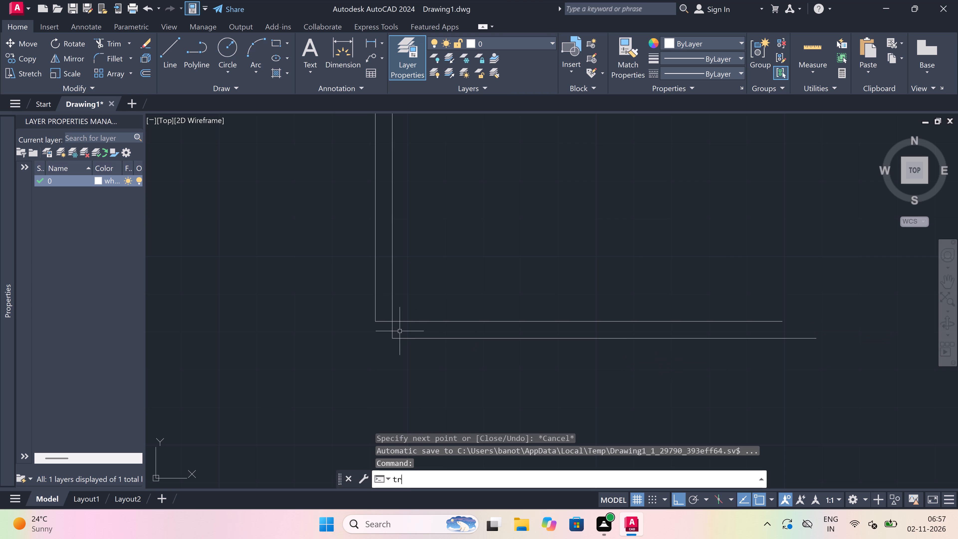
key(space)
scroll(377, 322, up, 3)
click(384, 312)
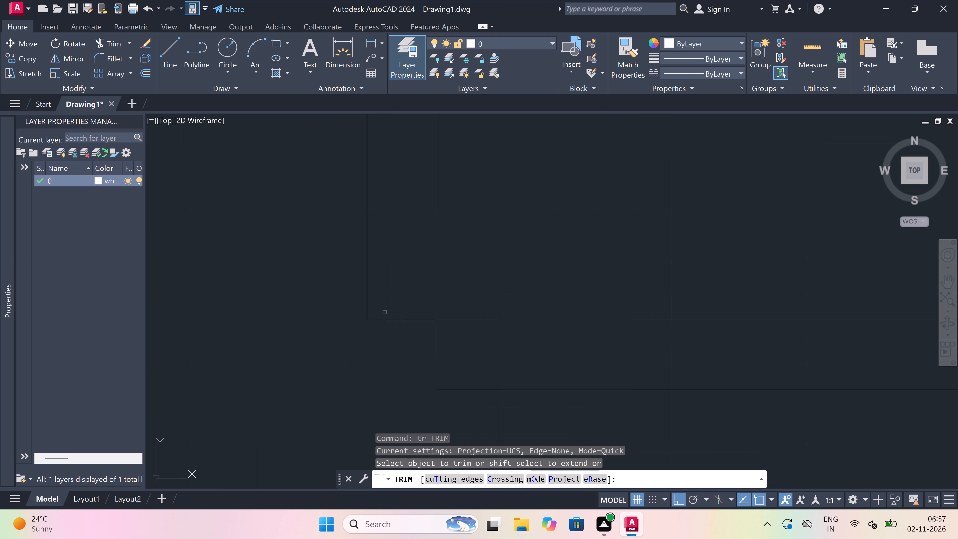
click(486, 364)
key(Escape)
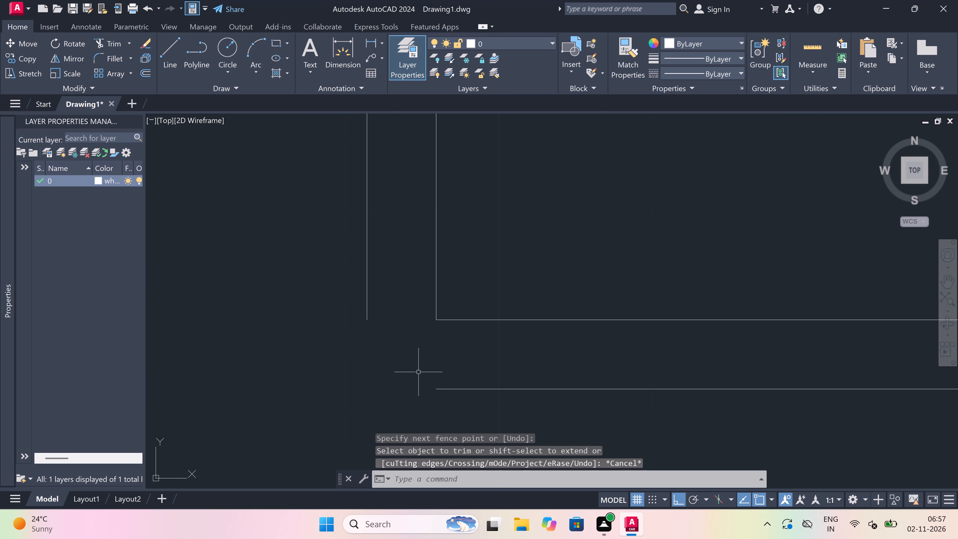
Fillet the outer south and west lines of the new wall into a sharp corner.
text(f)
key(space)
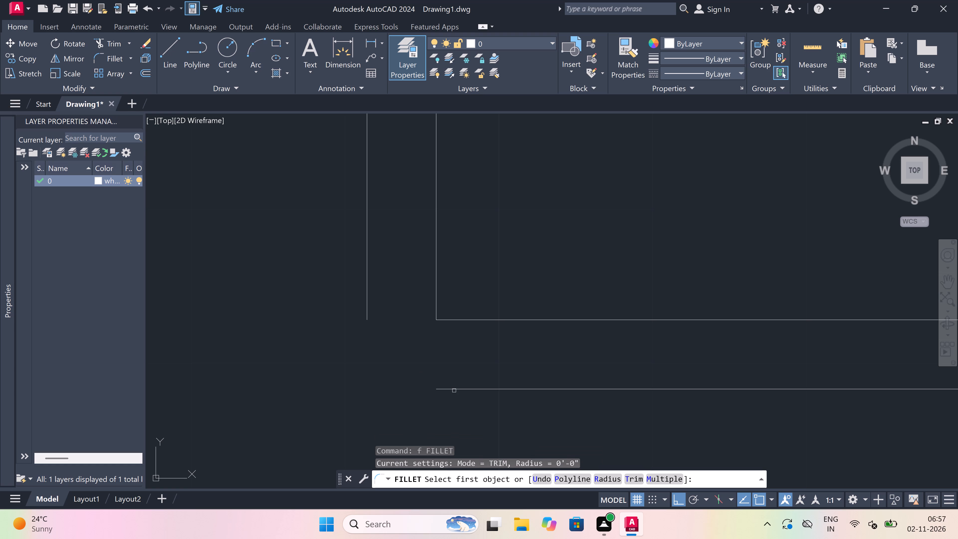
click(454, 390)
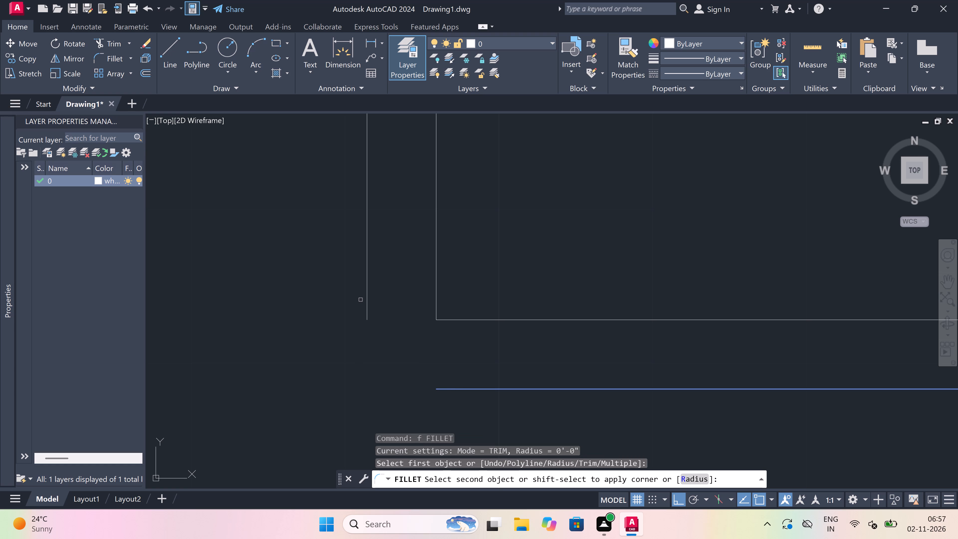
click(366, 296)
Trim the inner vertical line of the new wall where it crosses the plan's existing south wall.
scroll(348, 317, down, 4)
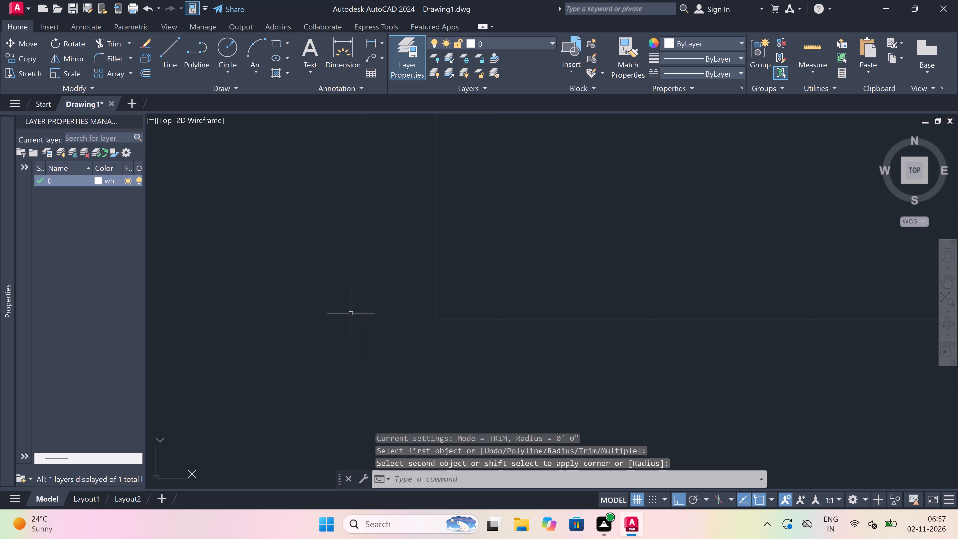
scroll(348, 317, down, 1)
scroll(378, 297, up, 1)
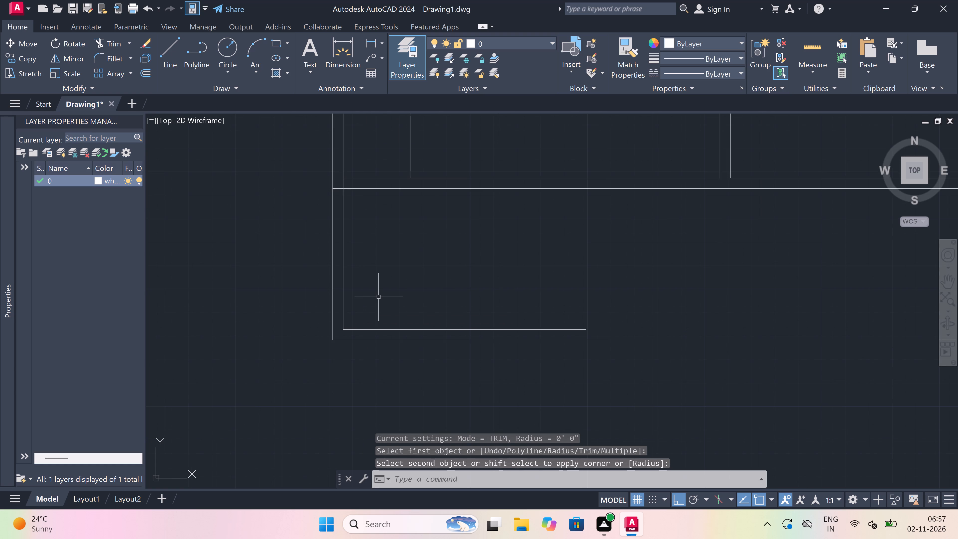
text(tr)
key(space)
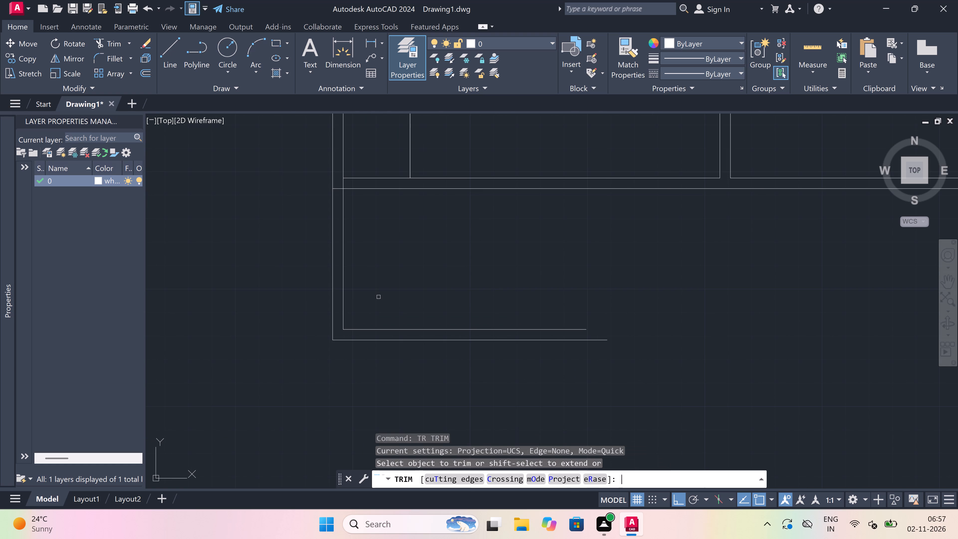
scroll(338, 175, up, 3)
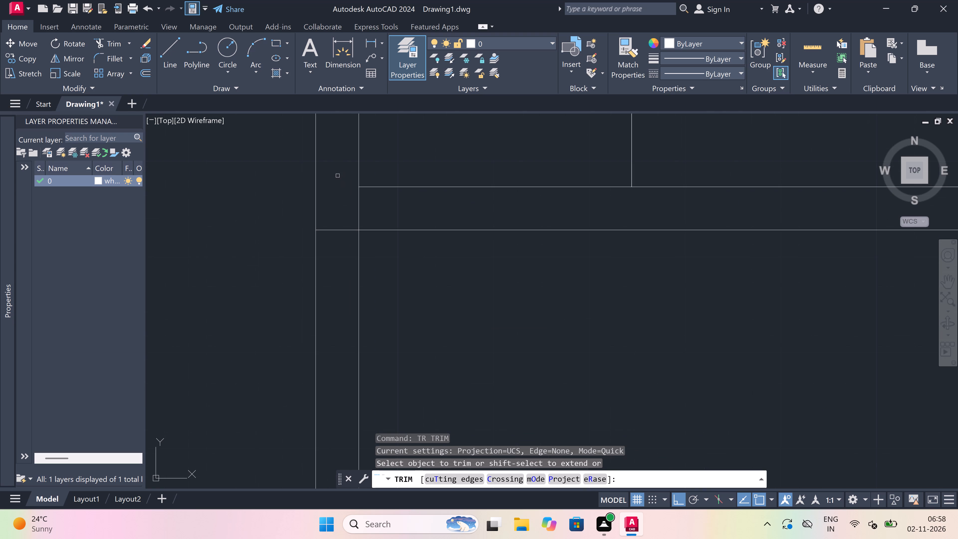
click(343, 207)
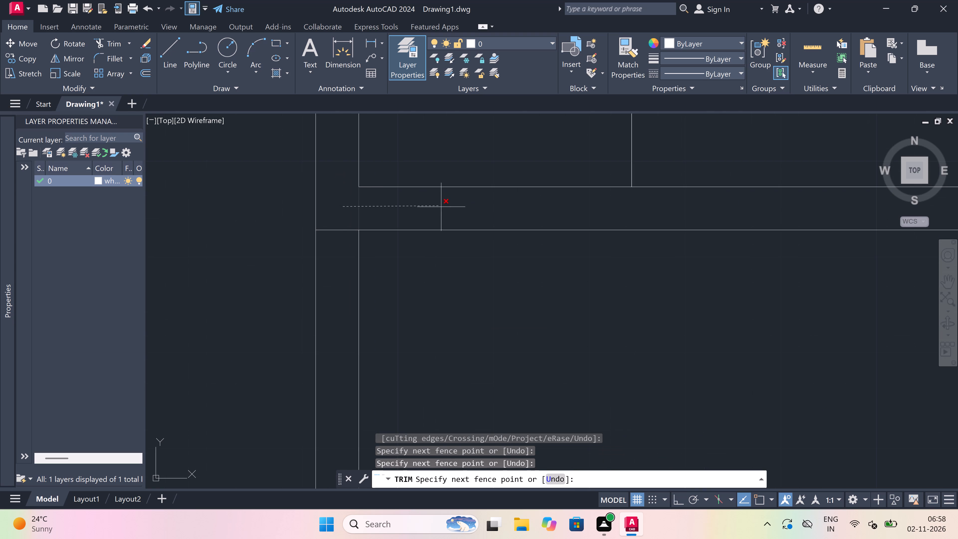
click(441, 207)
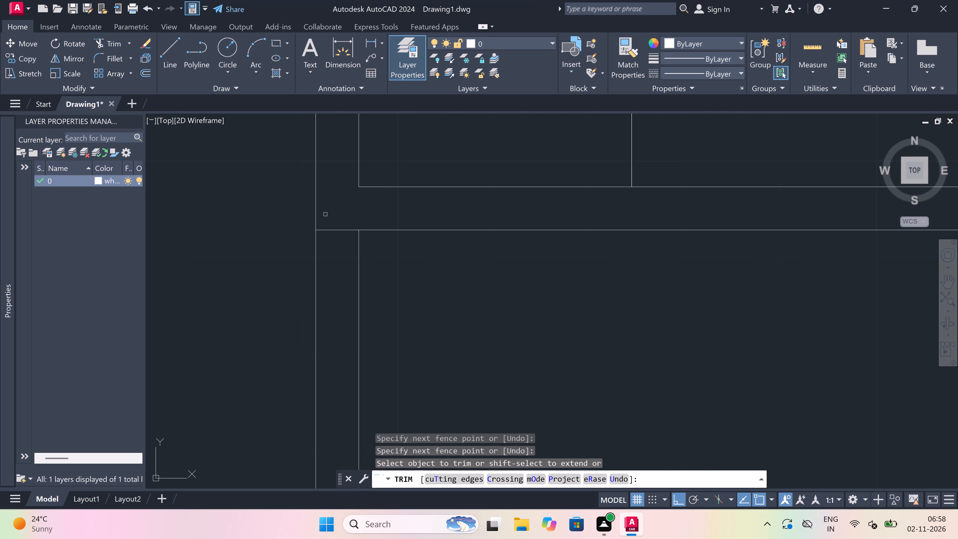
key(Escape)
Offset the inner west wall line of the southwest extension 9' to the east.
scroll(291, 232, down, 4)
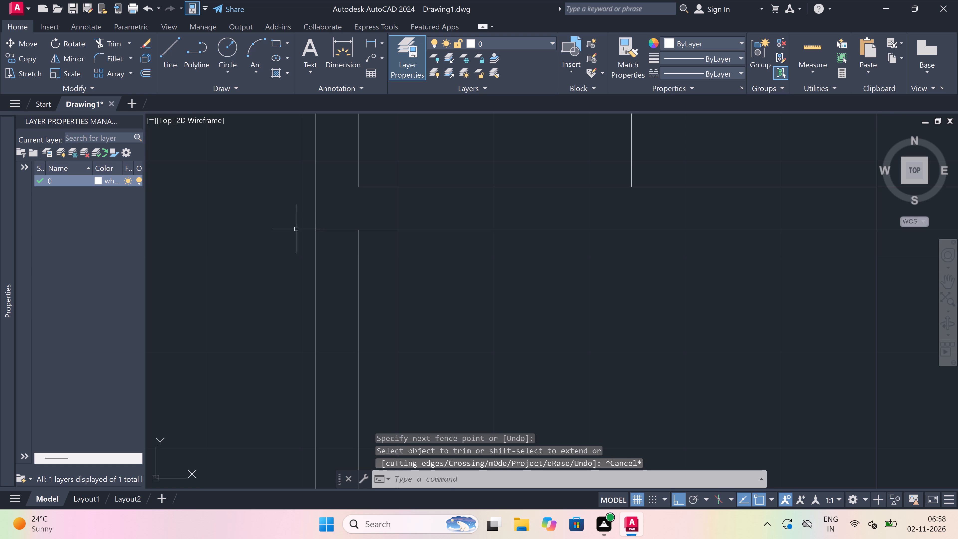
scroll(395, 243, up, 1)
text(o)
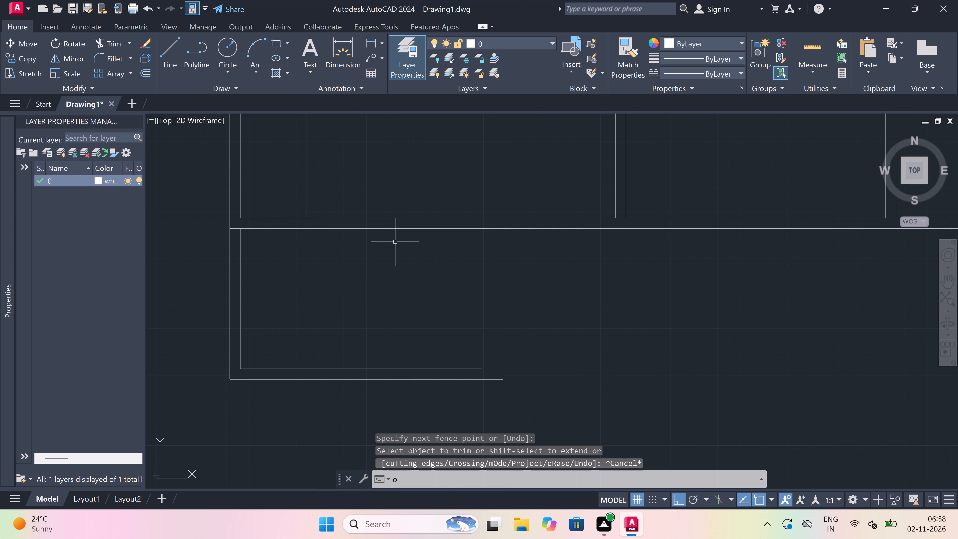
key(space)
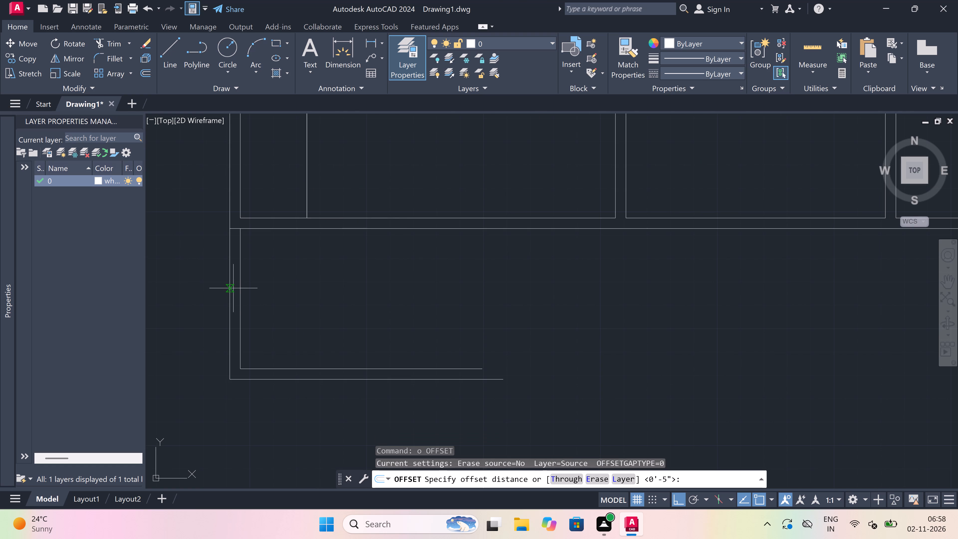
click(242, 285)
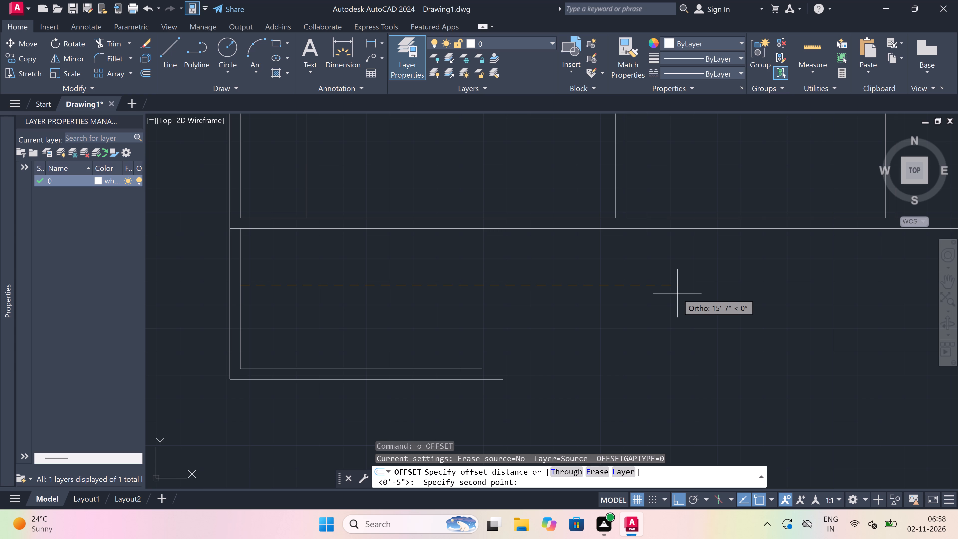
scroll(677, 293, down, 1)
scroll(677, 293, up, 1)
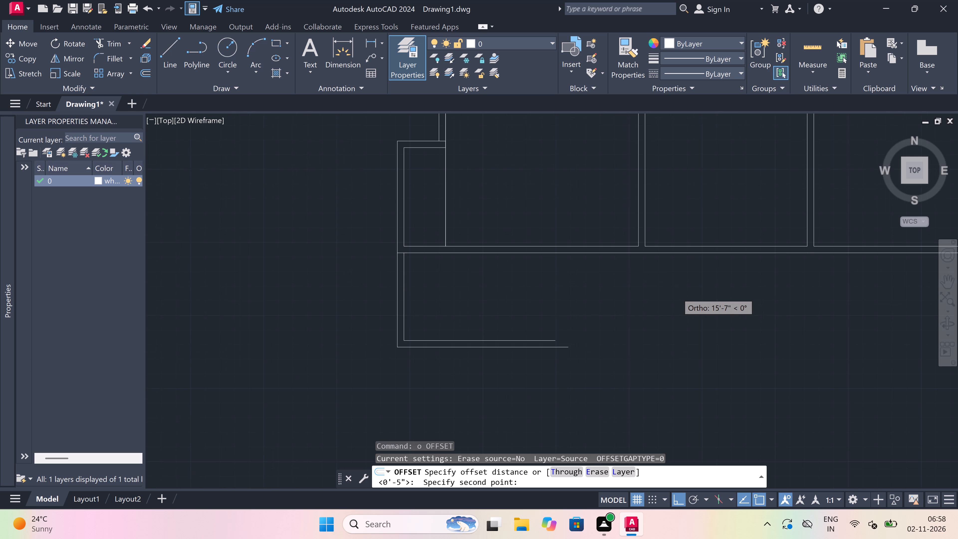
text(9')
key(space)
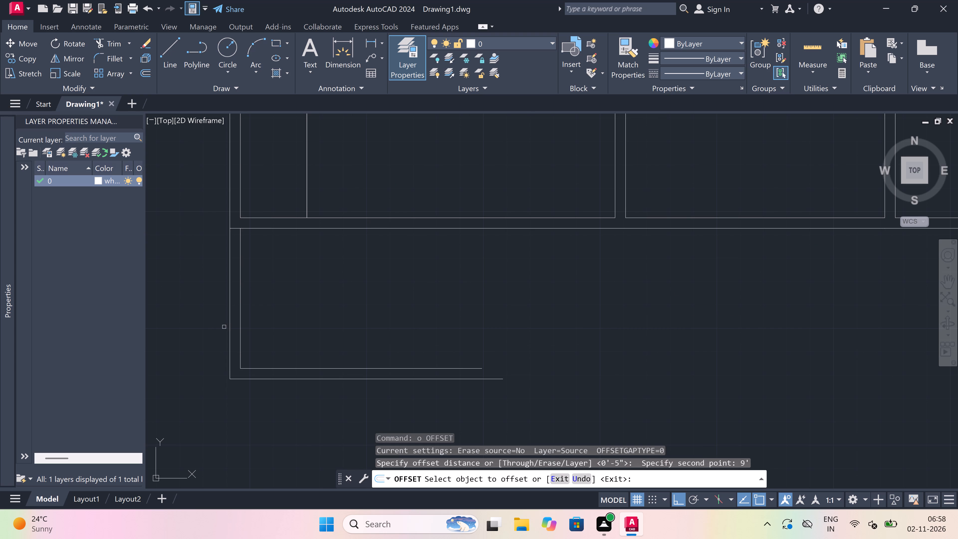
drag(240, 297, 267, 293)
click(517, 276)
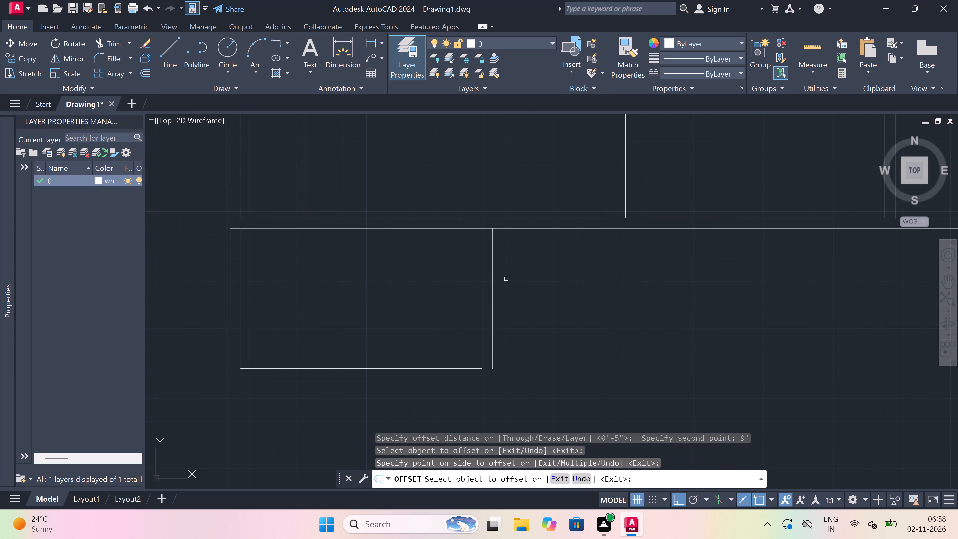
key(Escape)
Offset the extension's new east wall line 4.5" to the east to give the wall its thickness.
key(space)
drag(489, 285, 494, 285)
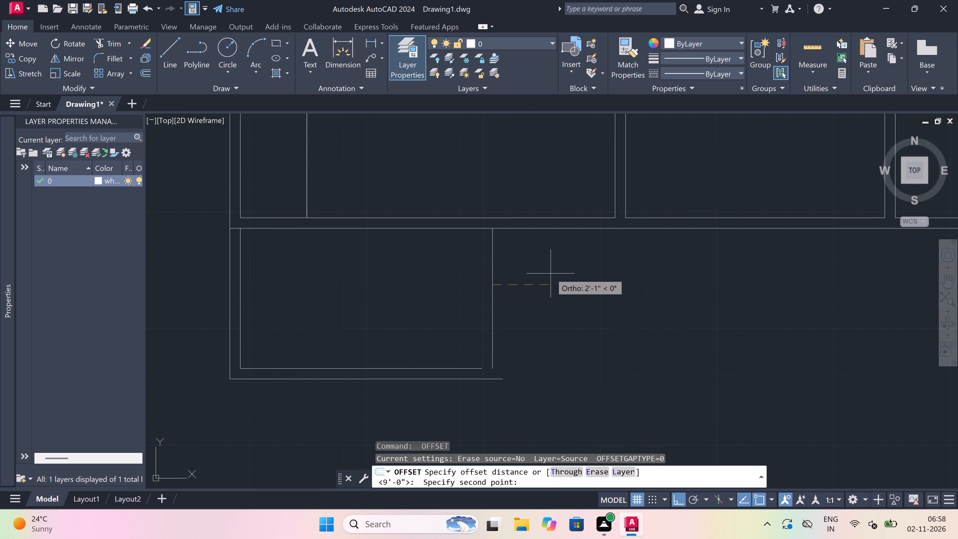
text(4.5")
key(space)
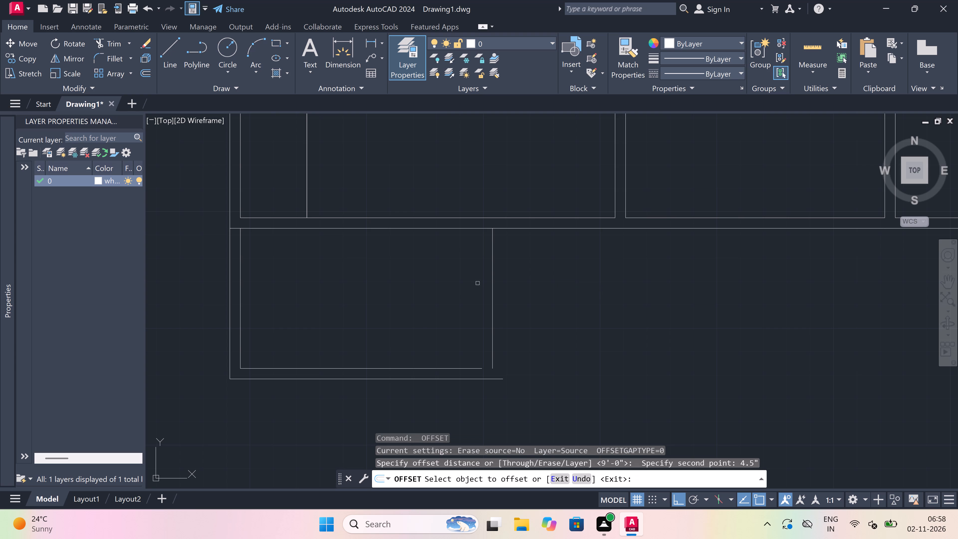
drag(493, 268, 533, 268)
click(613, 272)
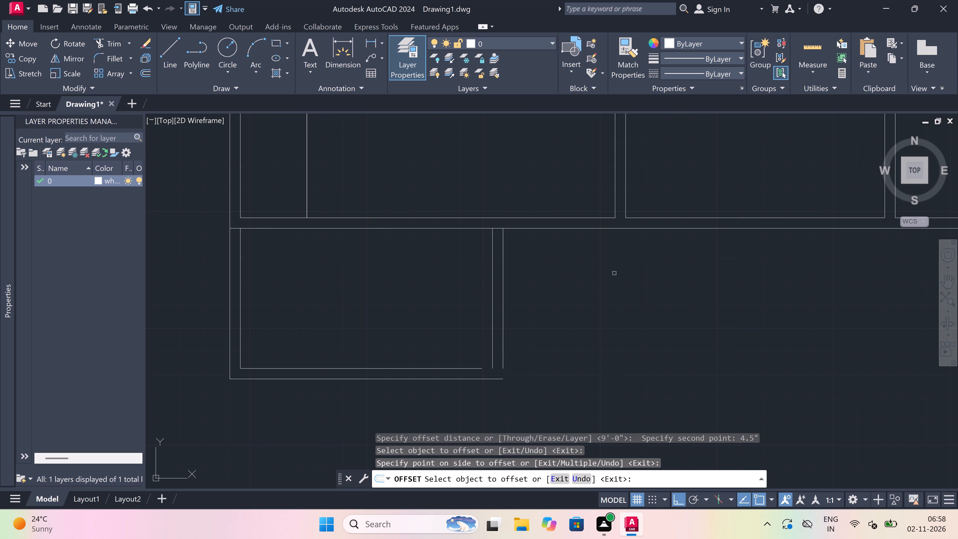
key(Escape)
Fillet the inner and the outer line pairs at the extension's southeast corner into sharp corners.
scroll(494, 385, up, 2)
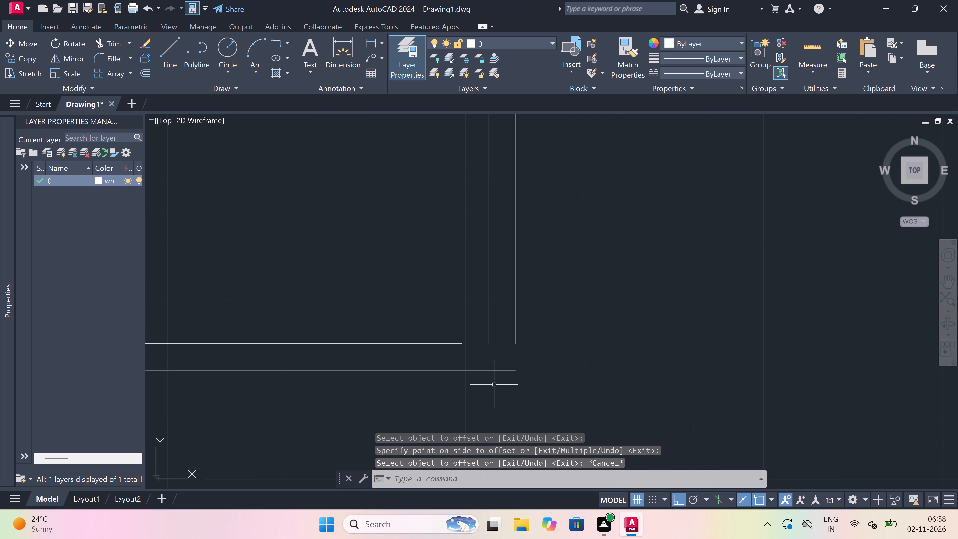
scroll(496, 348, up, 3)
scroll(495, 348, down, 3)
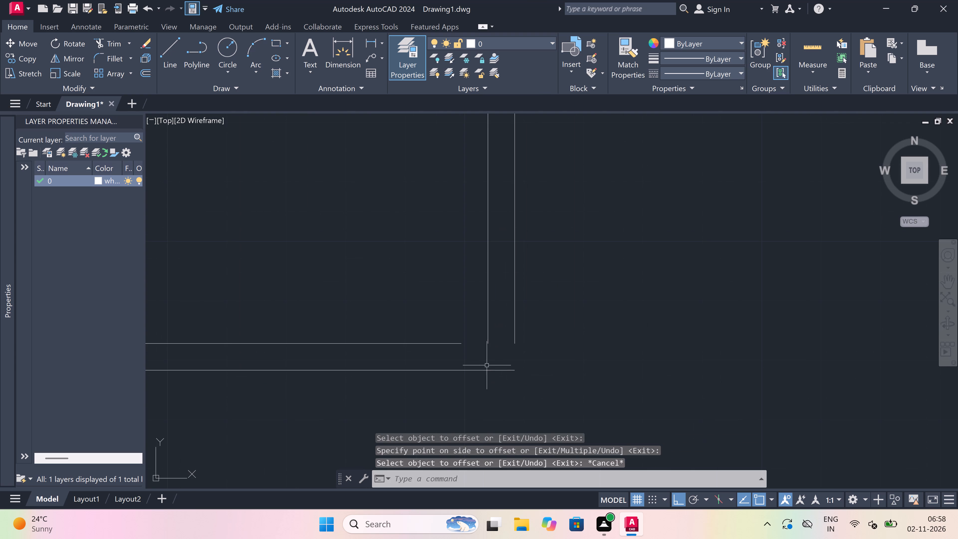
scroll(483, 368, up, 2)
key(f)
key(space)
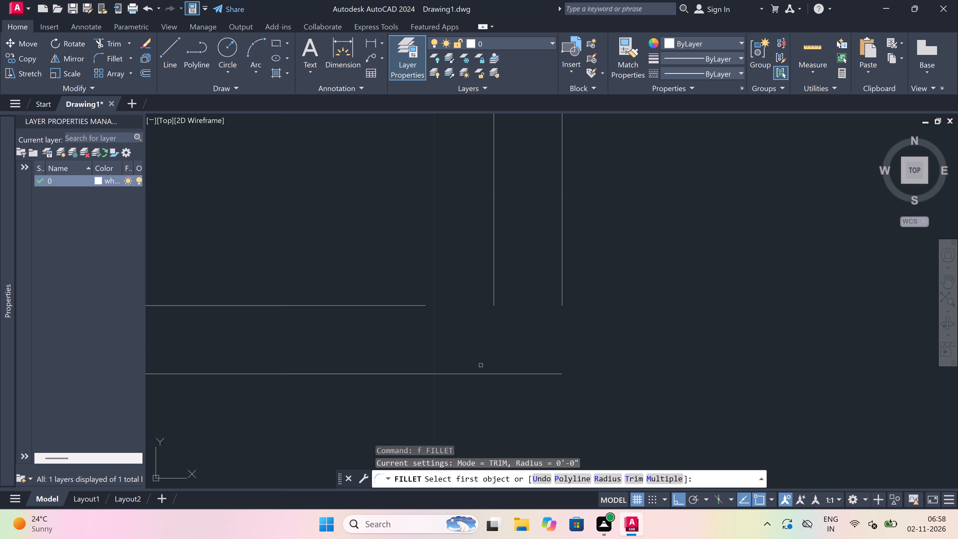
click(418, 307)
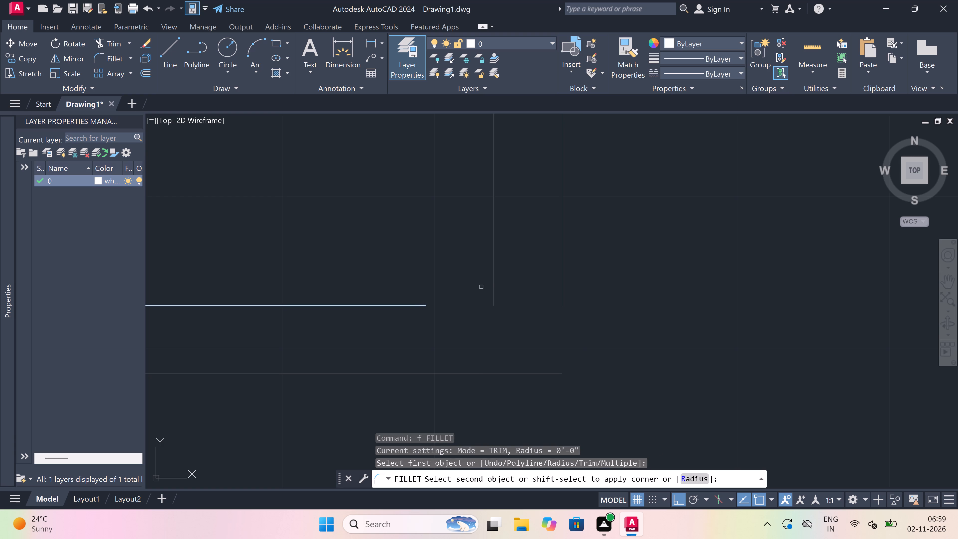
click(493, 280)
key(space)
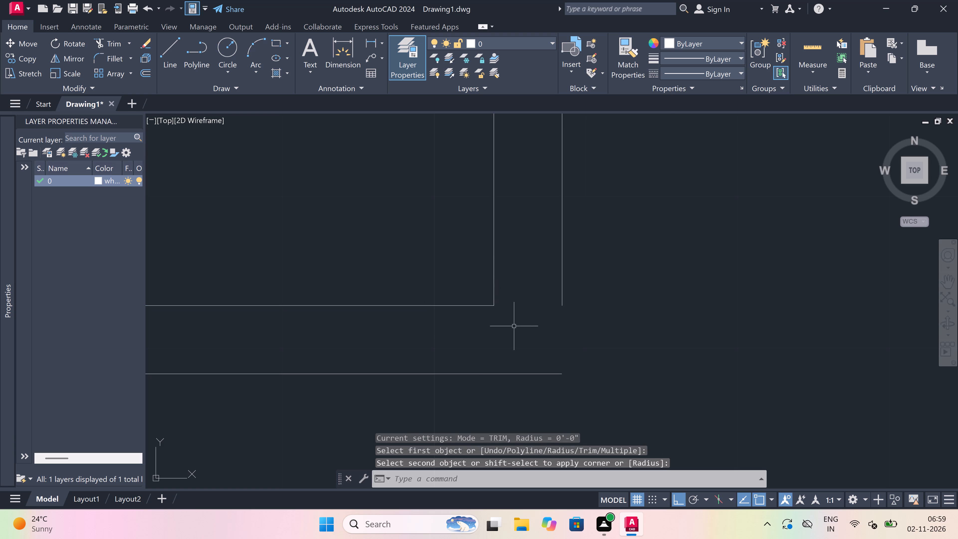
click(528, 373)
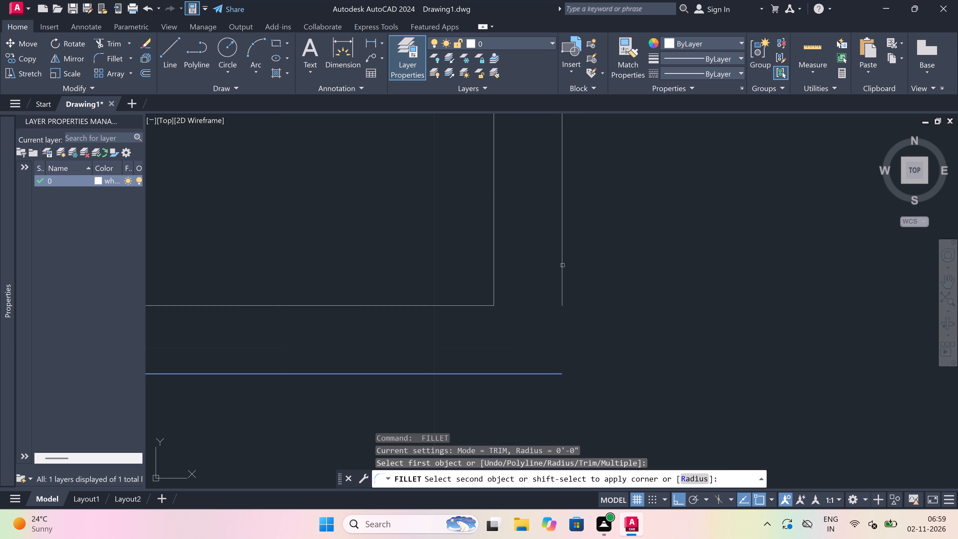
click(562, 266)
Offset the outer east wall line of the extension room 7' to the east.
scroll(395, 325, down, 9)
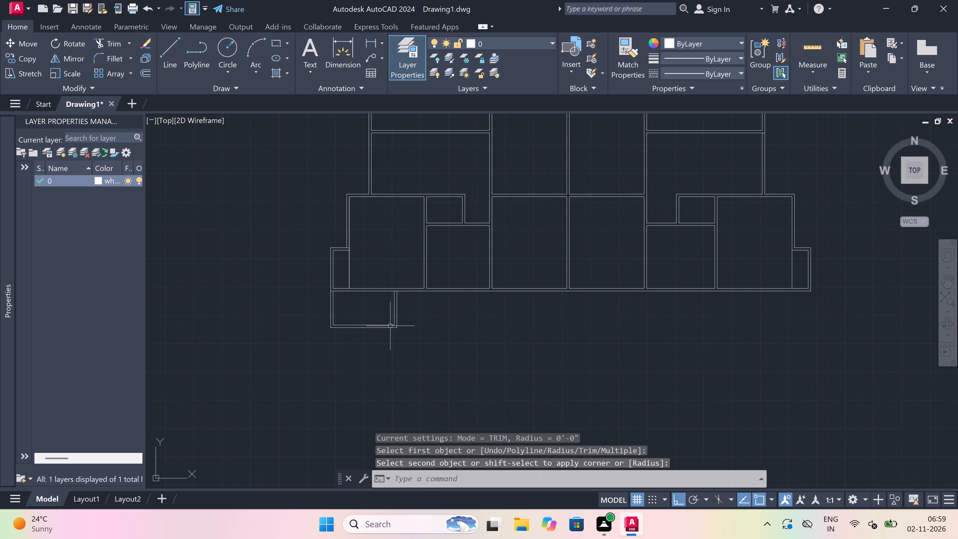
scroll(431, 309, up, 2)
scroll(405, 317, up, 1)
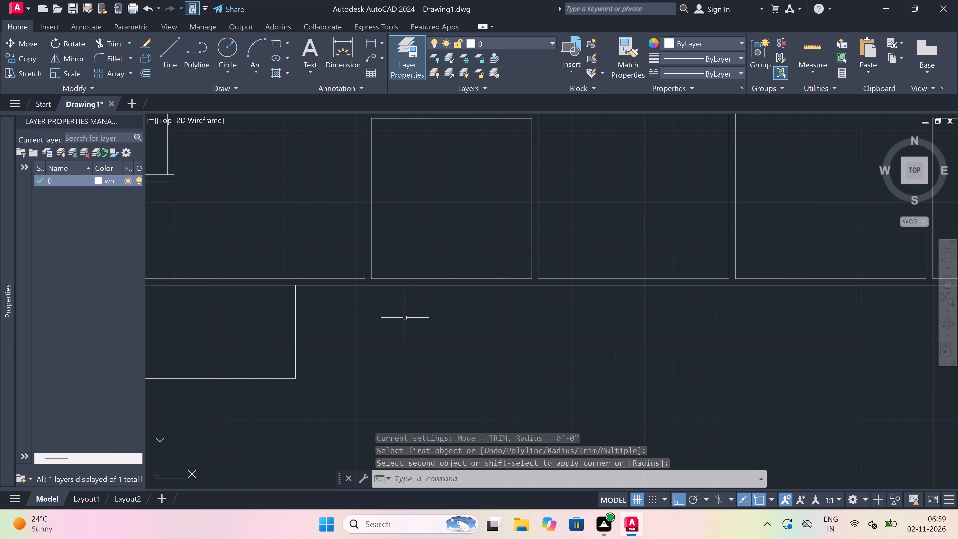
text(o)
key(space)
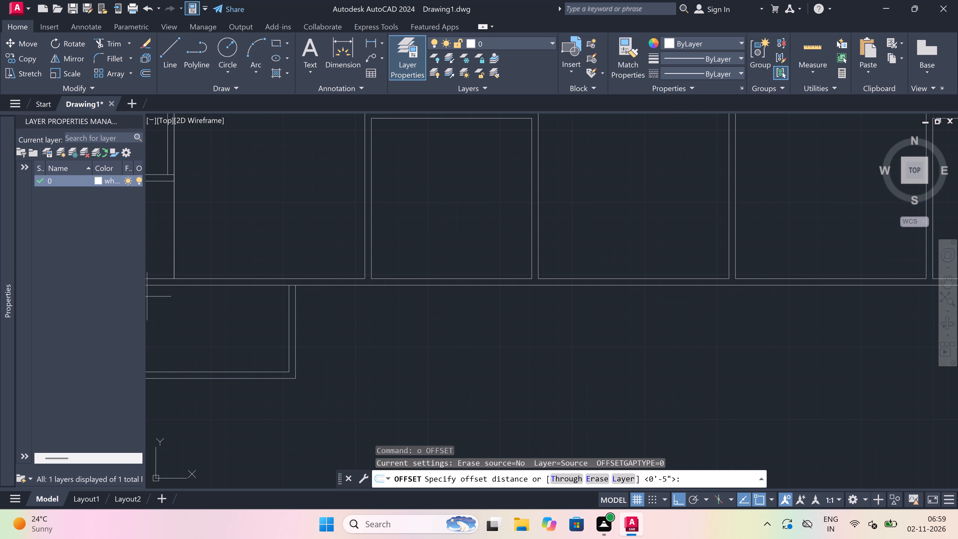
scroll(265, 309, up, 1)
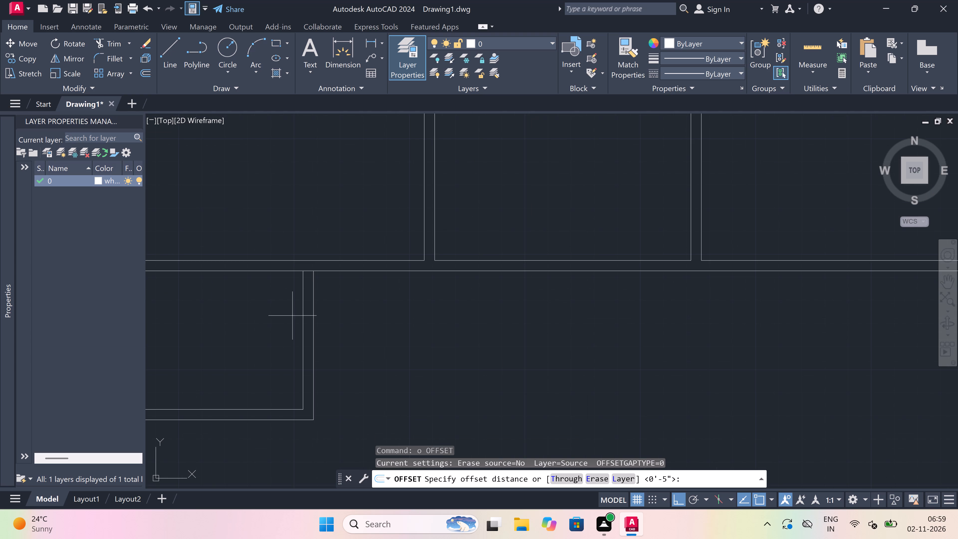
drag(311, 338, 315, 338)
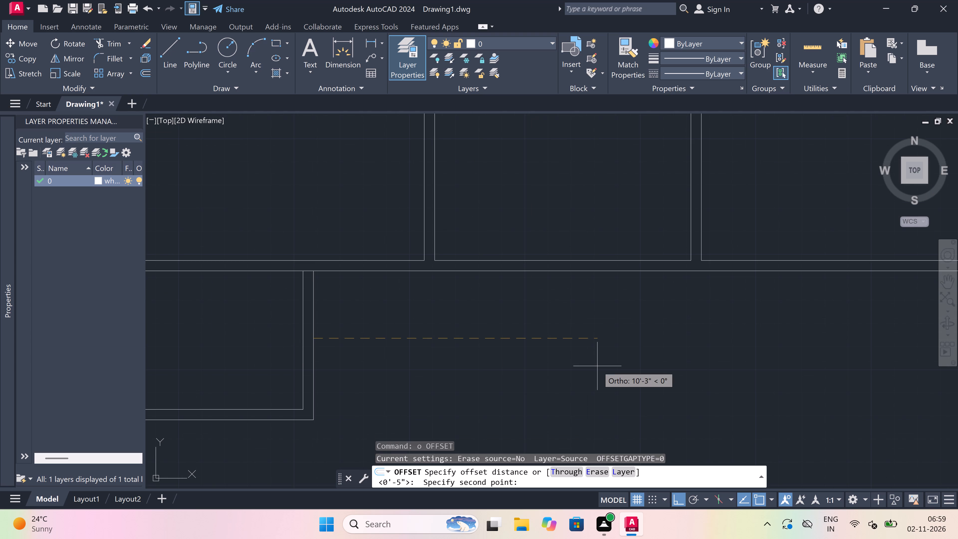
text(7')
key(space)
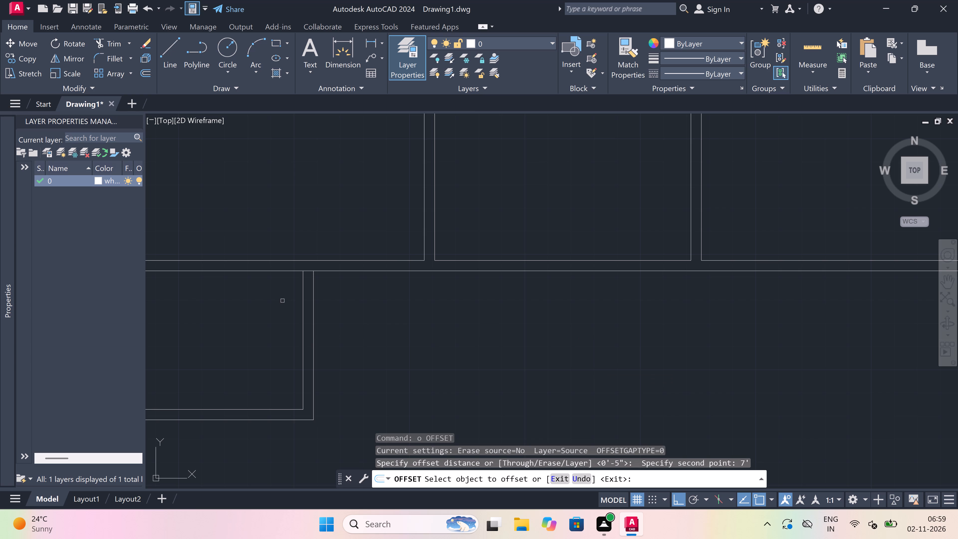
drag(314, 316, 372, 316)
click(534, 324)
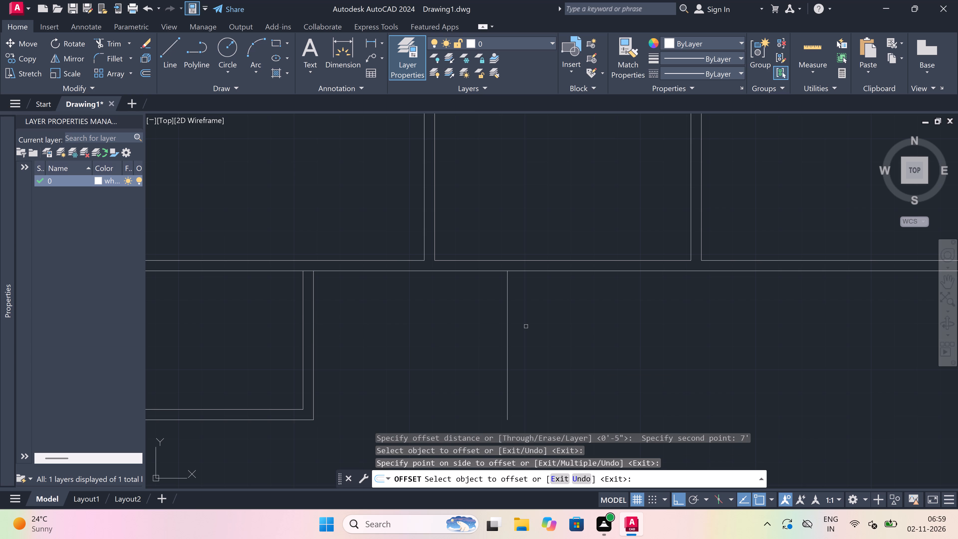
key(Escape)
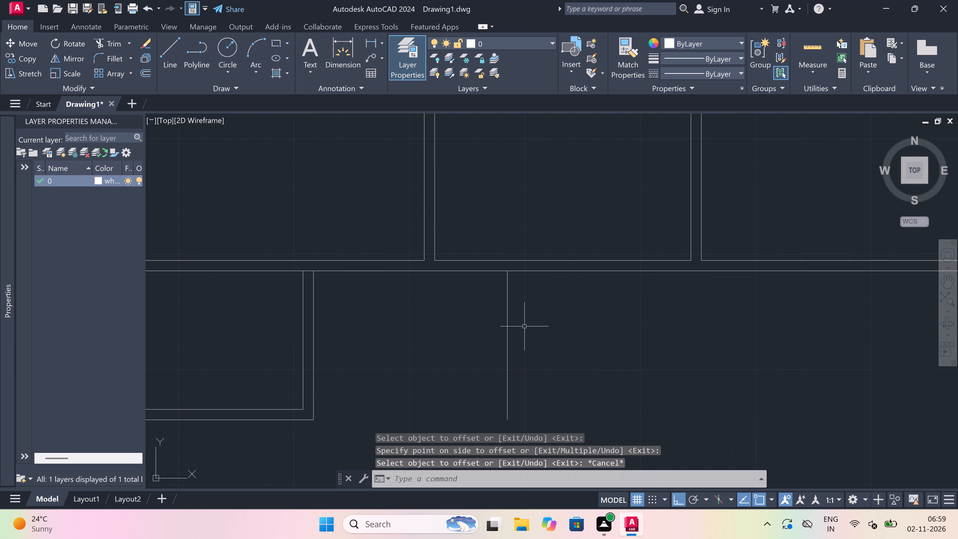
Offset the new vertical line east of the extension room 4.5" to the east to form a double-line wall.
key(space)
drag(502, 334, 507, 334)
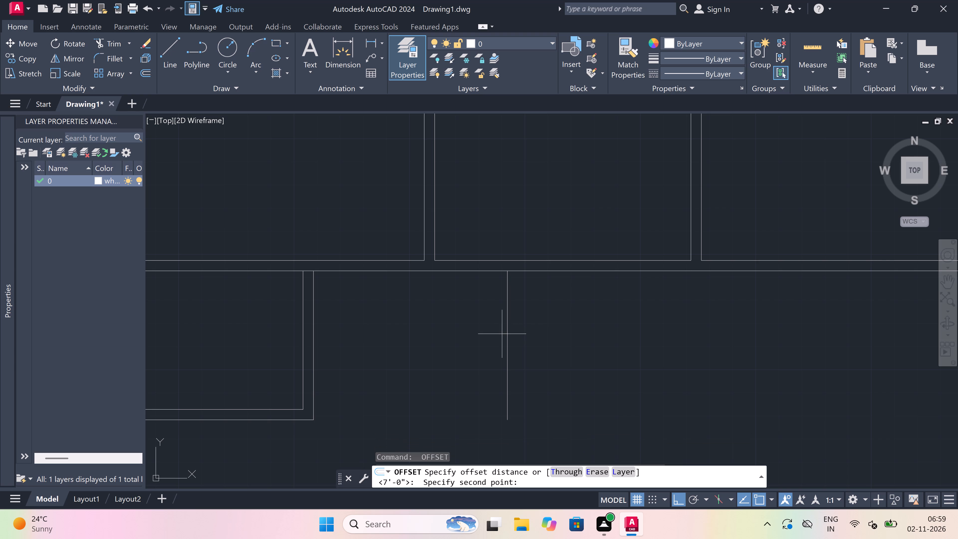
text(4.5")
key(space)
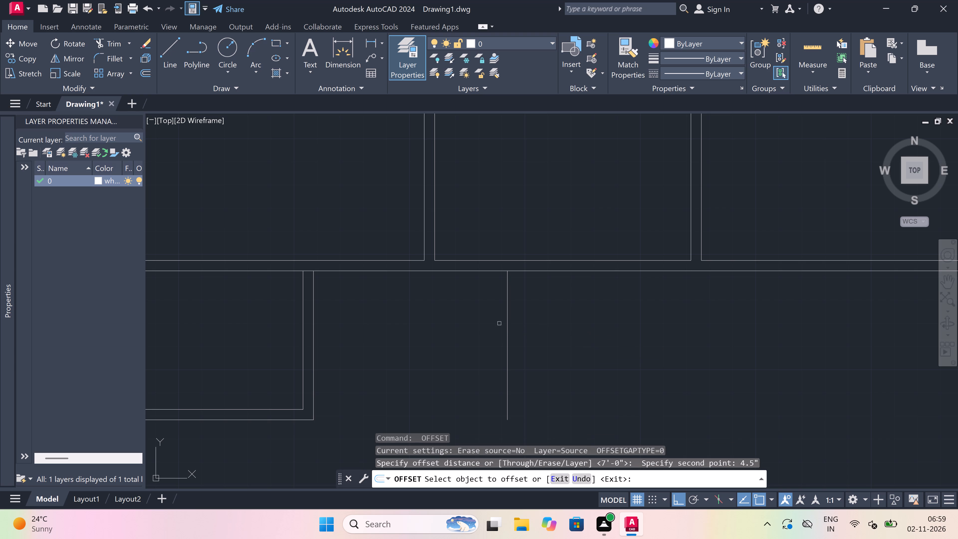
drag(507, 319, 516, 316)
click(555, 306)
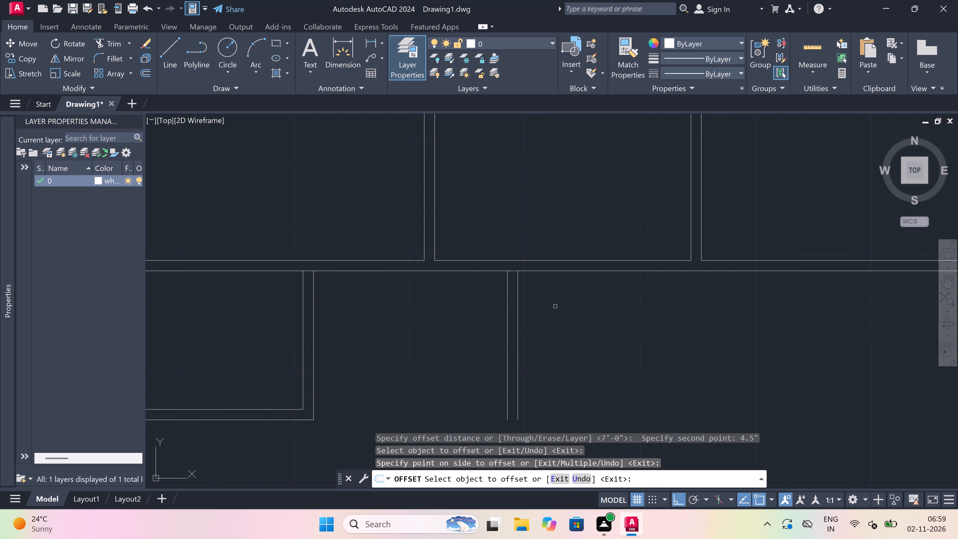
key(Escape)
Draw the inner south wall line from the first extension room's inner southeast corner east to the easternmost vertical line.
scroll(448, 317, down, 2)
key(l)
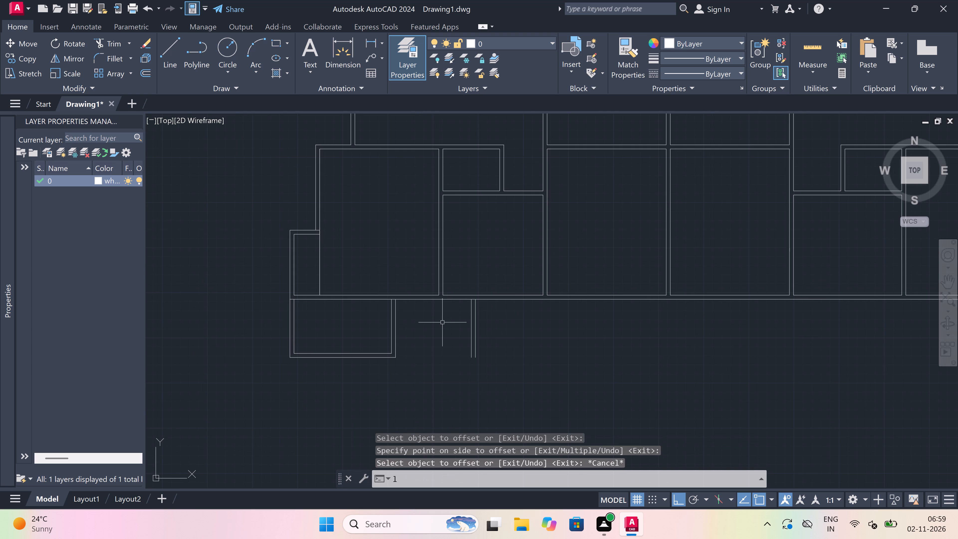
key(space)
scroll(443, 336, up, 2)
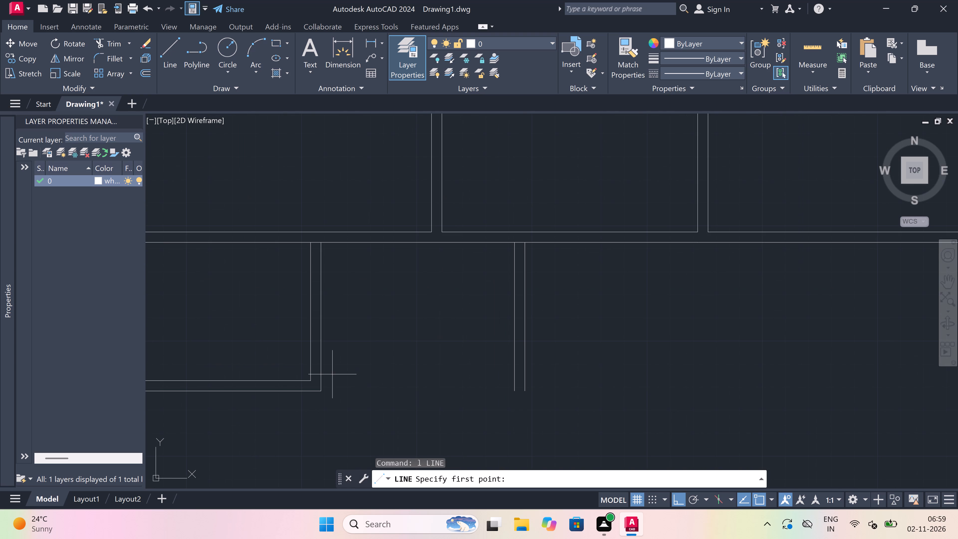
drag(313, 379, 325, 379)
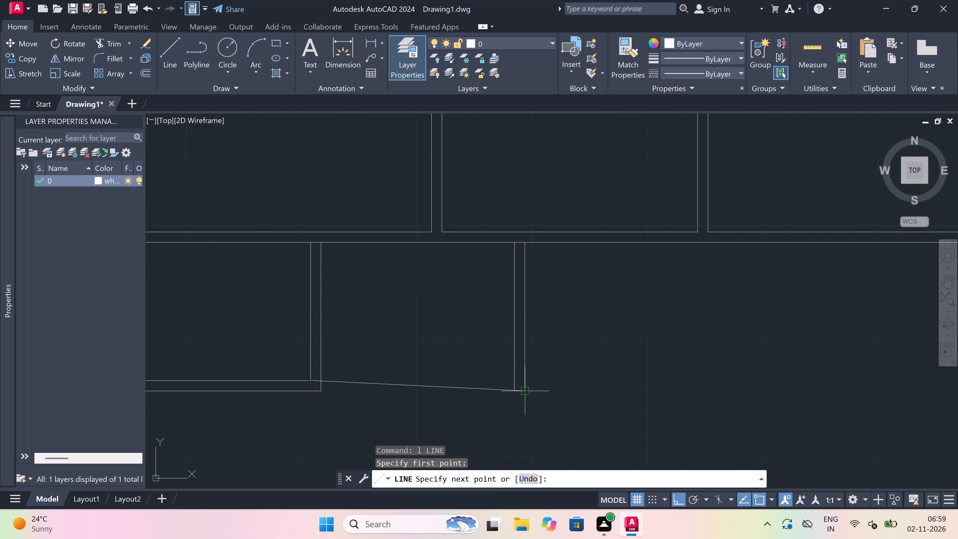
scroll(523, 381, up, 4)
click(527, 381)
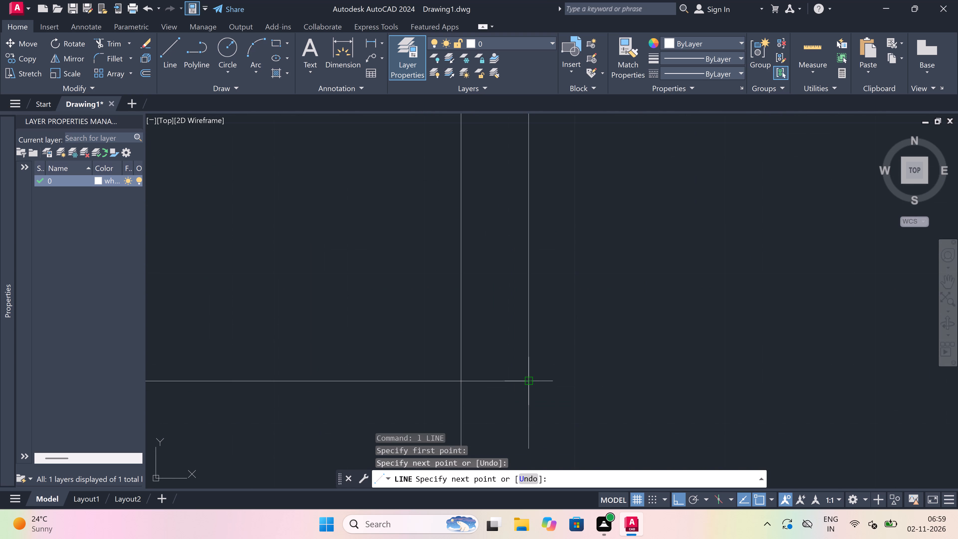
key(Escape)
Draw the outer south wall line from the easternmost vertical line's lower end west to the first extension room's outer southeast corner.
scroll(527, 381, down, 2)
key(space)
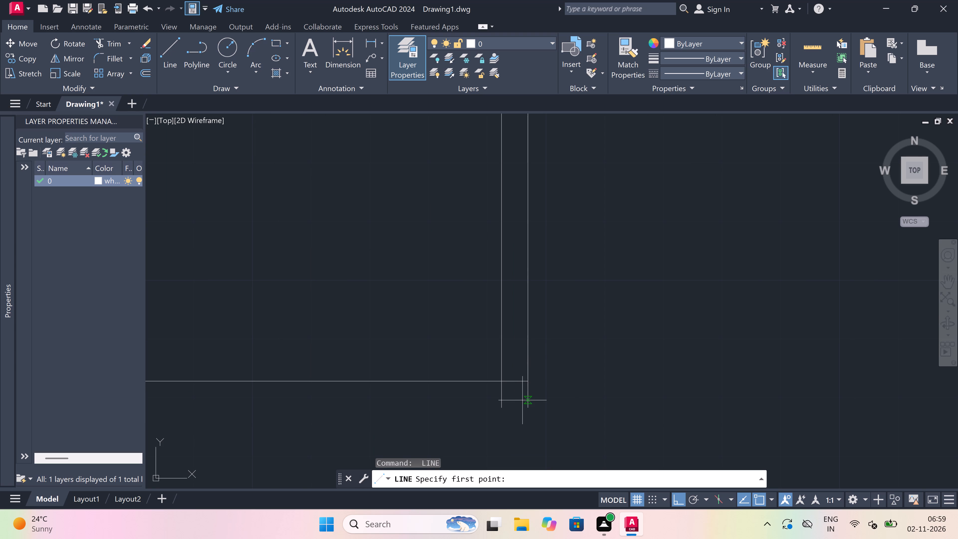
click(527, 404)
scroll(528, 405, down, 3)
scroll(319, 378, up, 1)
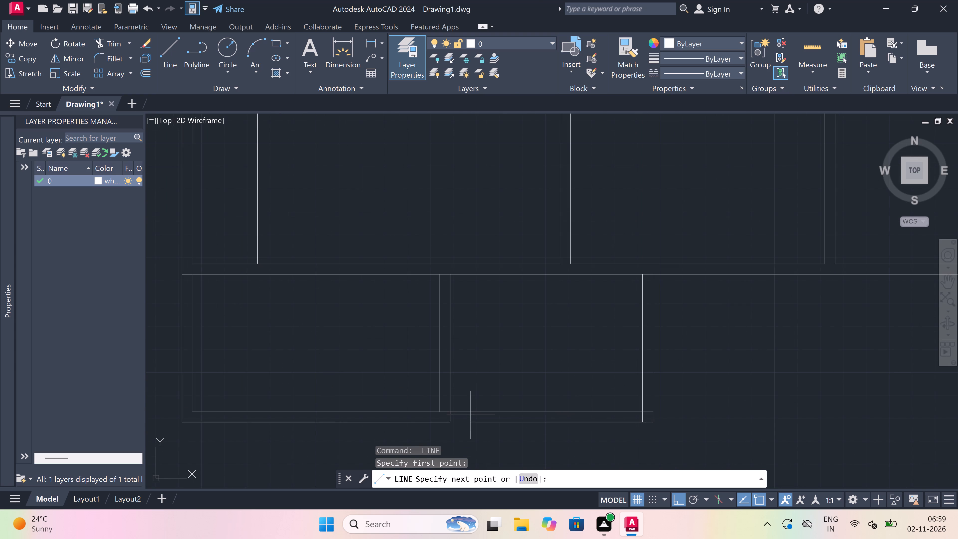
scroll(453, 421, up, 3)
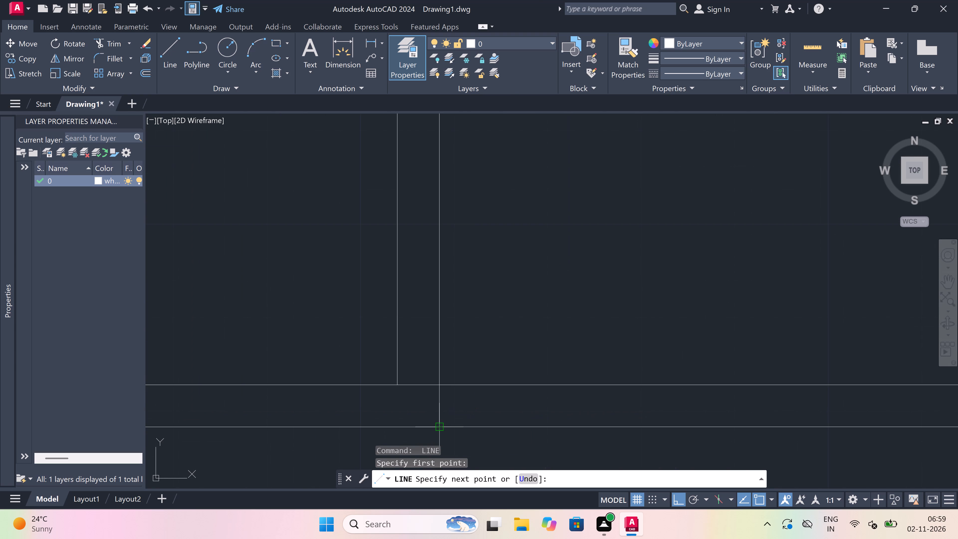
click(436, 425)
key(Escape)
Trim the inner south wall line where it crosses the partition between the two extension rooms.
key(t)
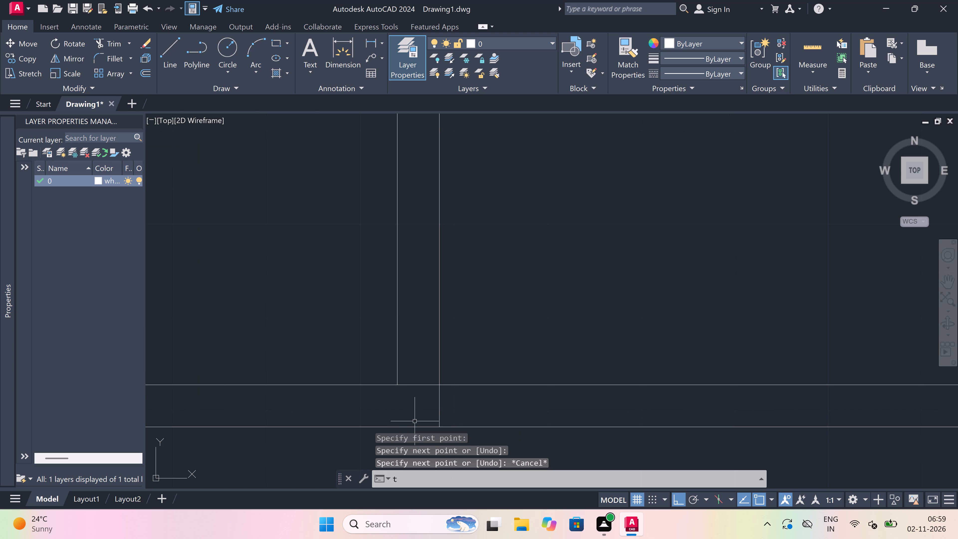
key(r)
key(space)
click(417, 408)
click(420, 385)
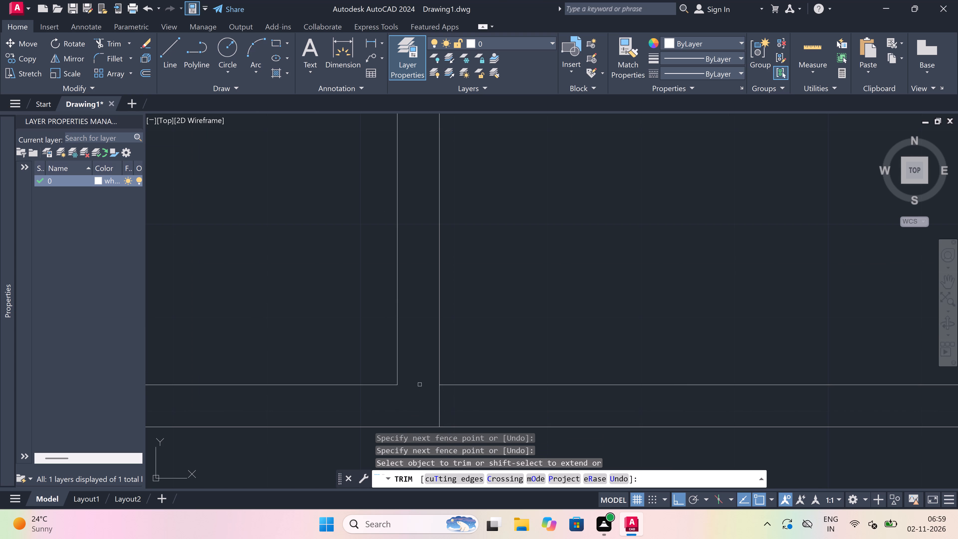
Trim the overlapping inner wall line ends at the second extension room's southeast corner.
scroll(344, 406, down, 4)
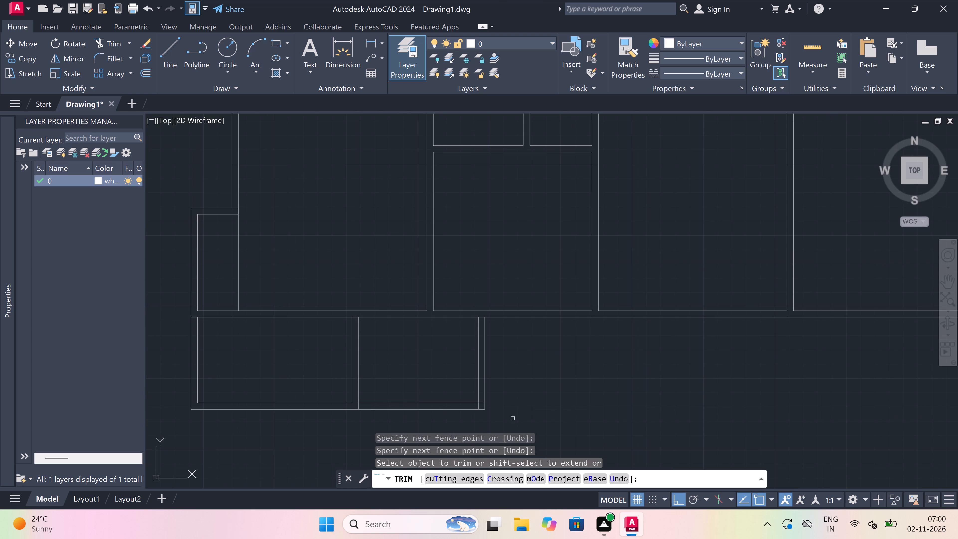
scroll(477, 409, up, 6)
click(476, 398)
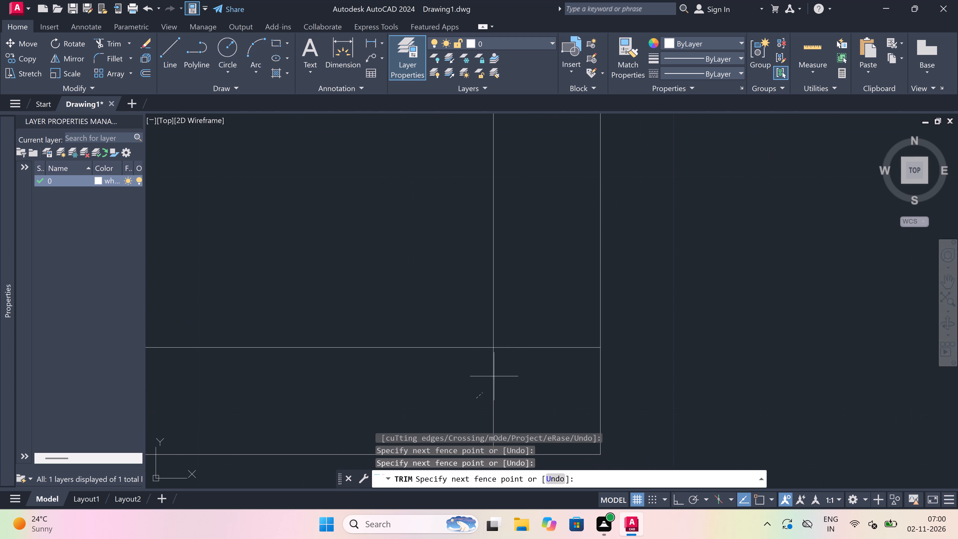
click(526, 318)
scroll(462, 381, down, 5)
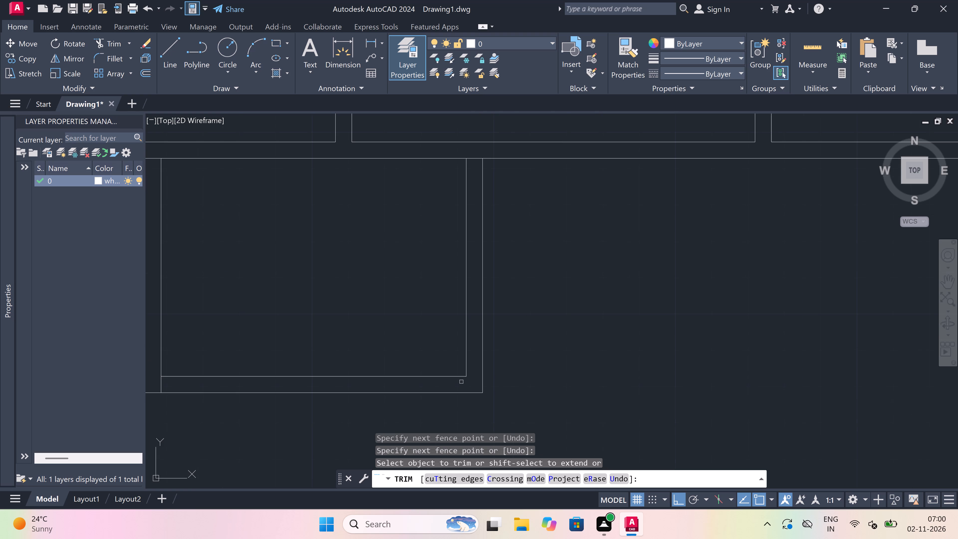
Trim the main building's outer south wall line where the second extension room's east wall and the partition between the extension rooms meet it.
scroll(461, 381, down, 3)
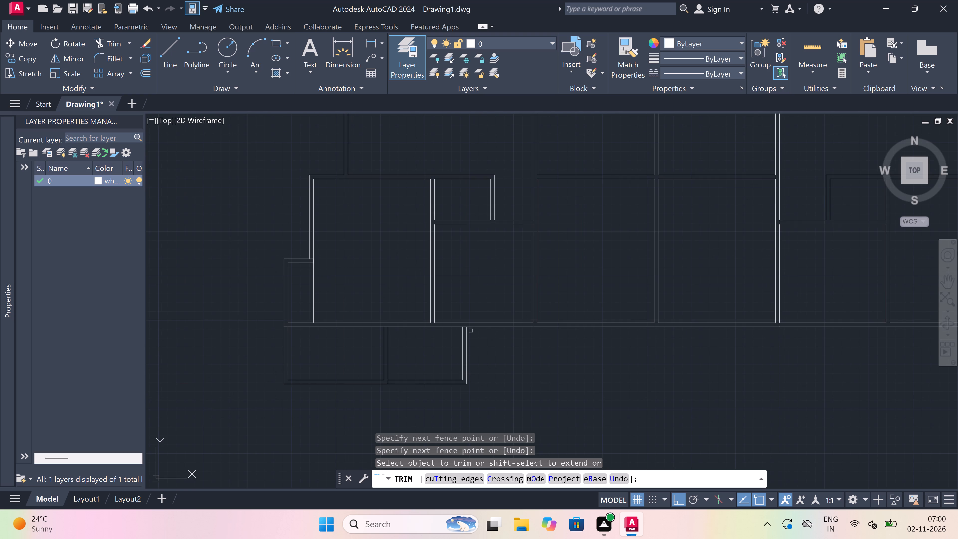
scroll(469, 327, up, 4)
scroll(438, 330, up, 3)
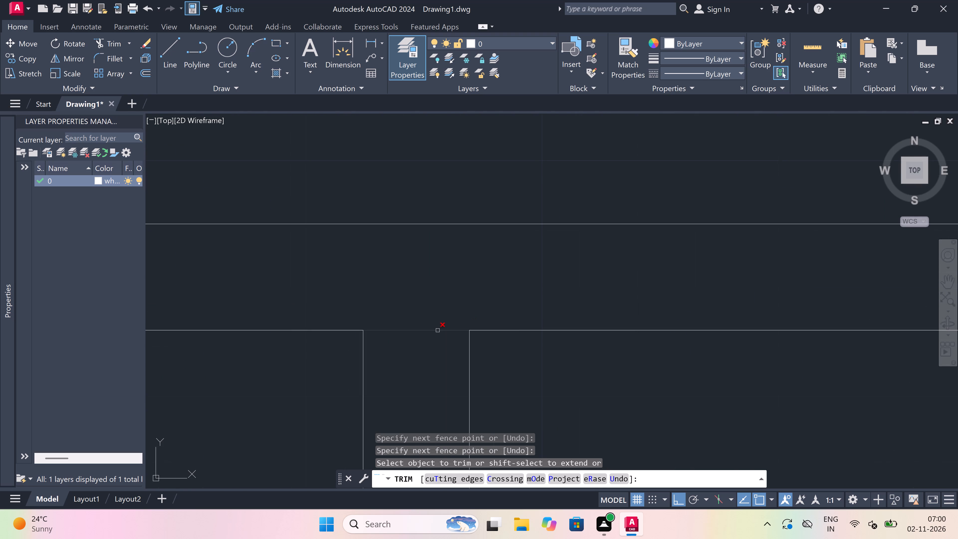
click(438, 330)
scroll(414, 330, down, 8)
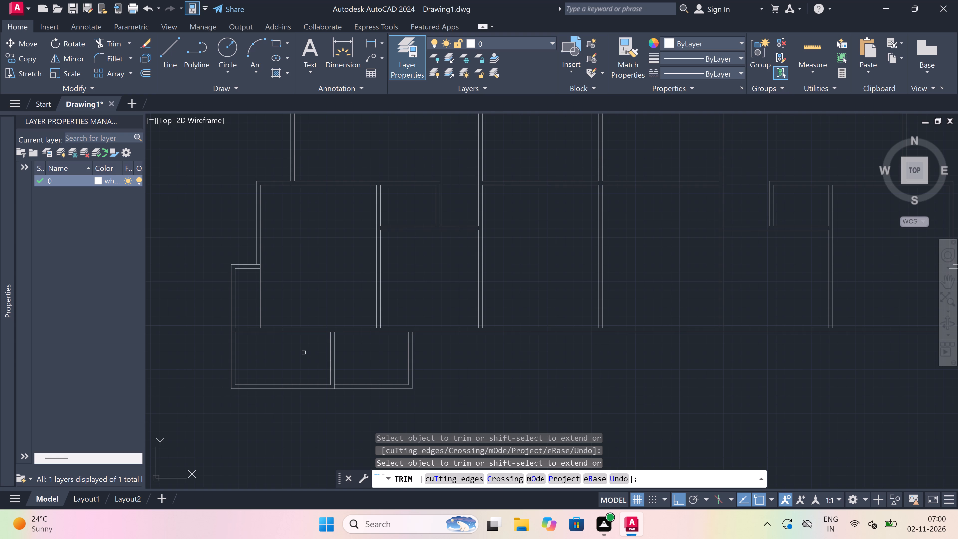
scroll(312, 342, up, 2)
scroll(358, 327, up, 2)
click(369, 311)
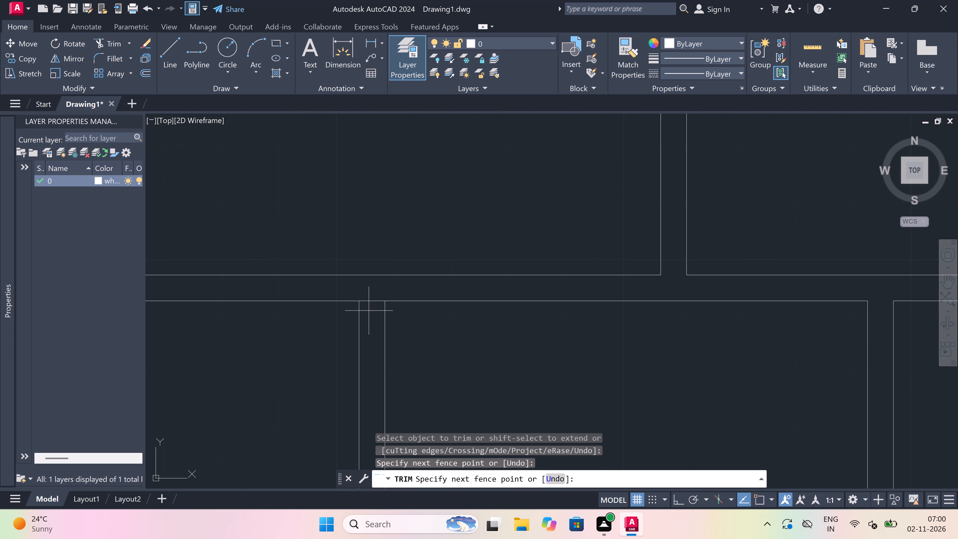
click(370, 296)
key(Escape)
Examine the overall floor plan and the main building's south side around its central wall.
scroll(286, 316, down, 2)
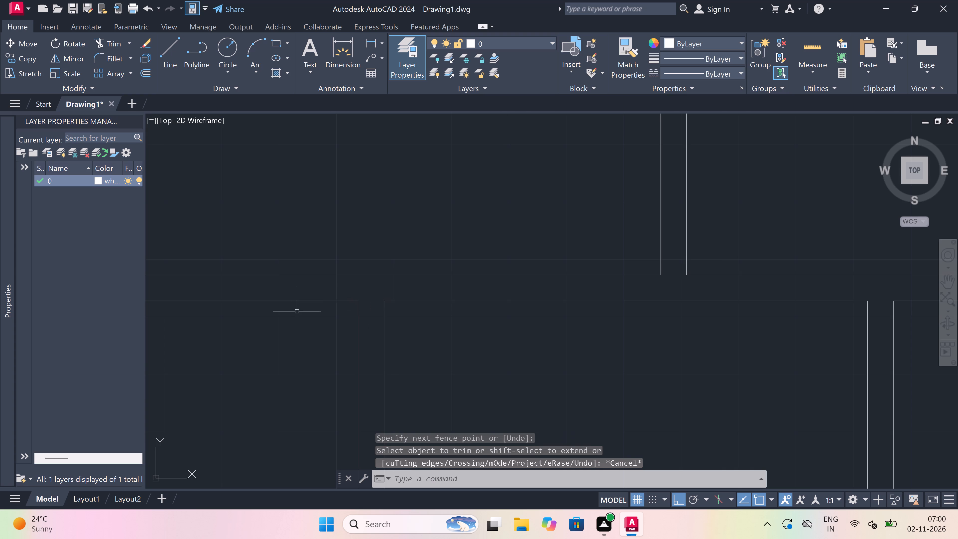
scroll(289, 314, down, 4)
scroll(376, 318, up, 2)
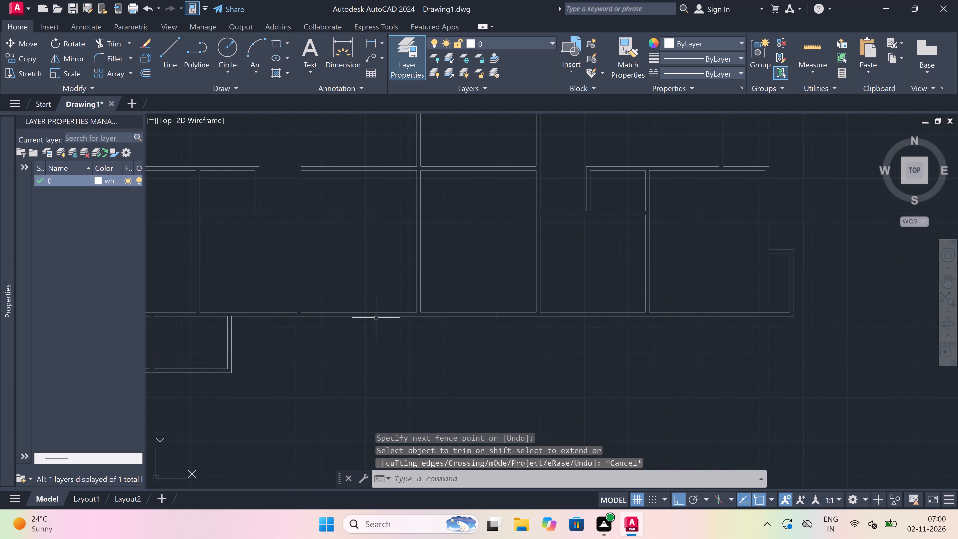
scroll(408, 318, up, 2)
scroll(408, 318, down, 2)
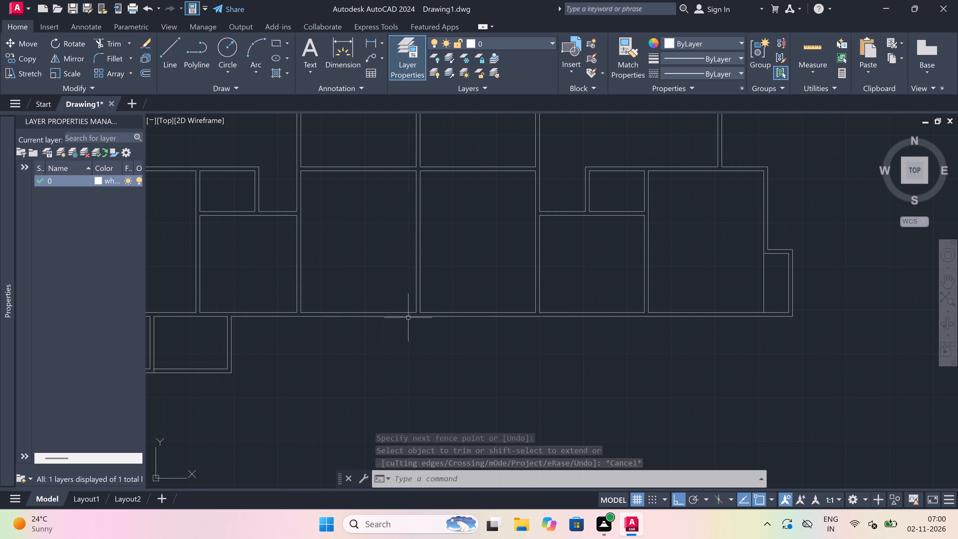
scroll(409, 319, down, 1)
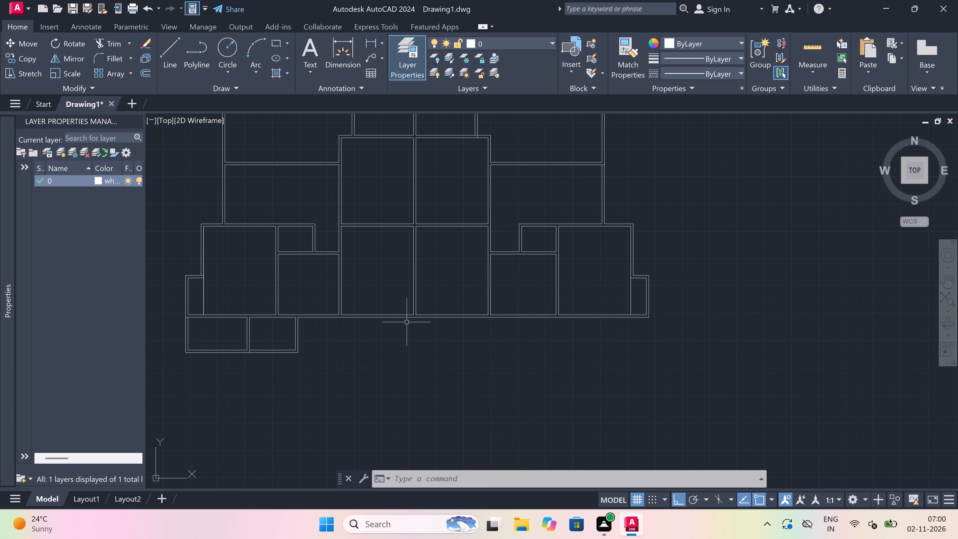
scroll(407, 322, down, 2)
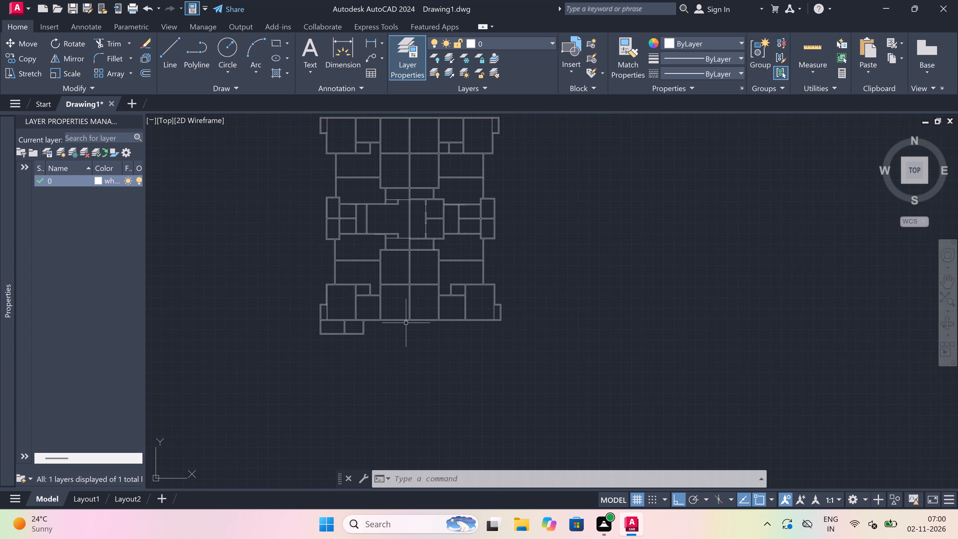
scroll(406, 323, up, 1)
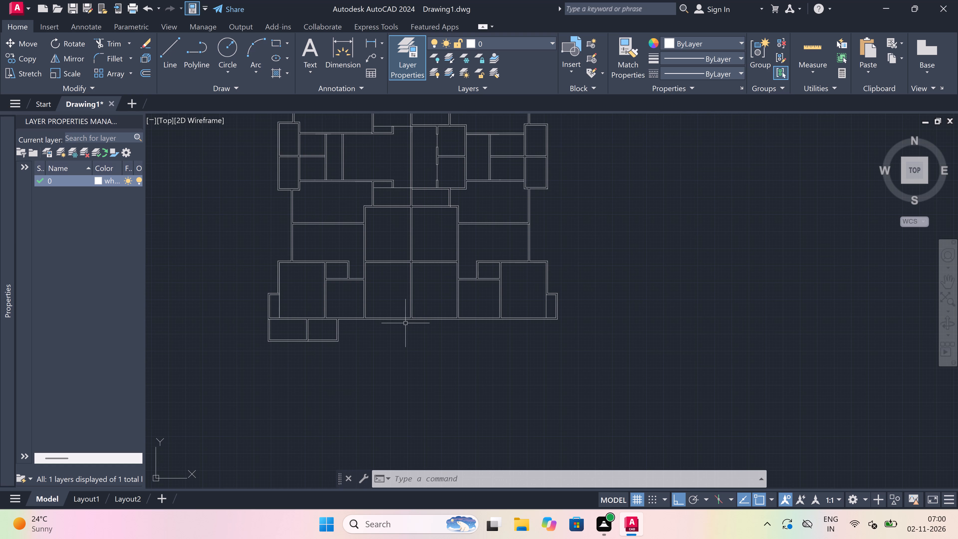
scroll(405, 323, down, 1)
scroll(405, 323, up, 2)
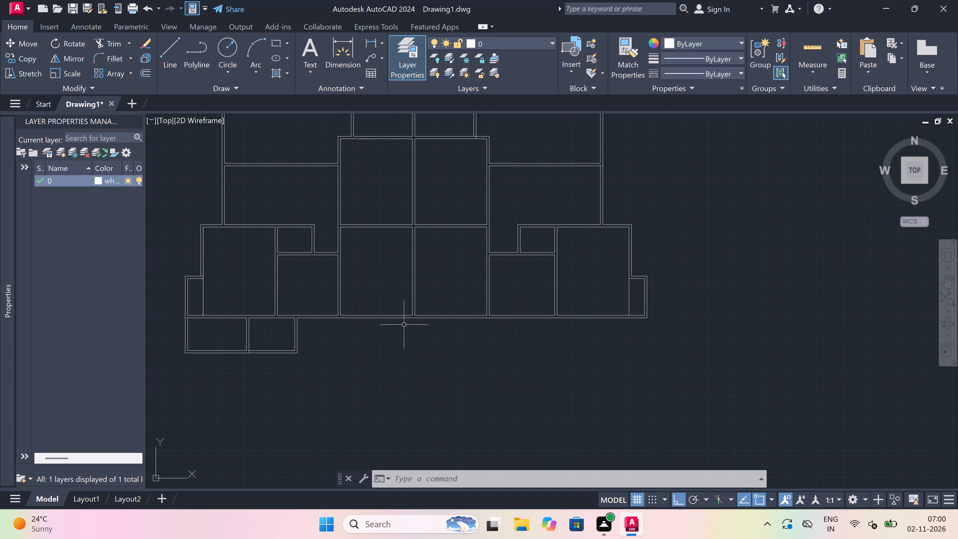
Draw a line from the central wall's west face across the south wall, continuing 5' south beyond its outer line.
text(l)
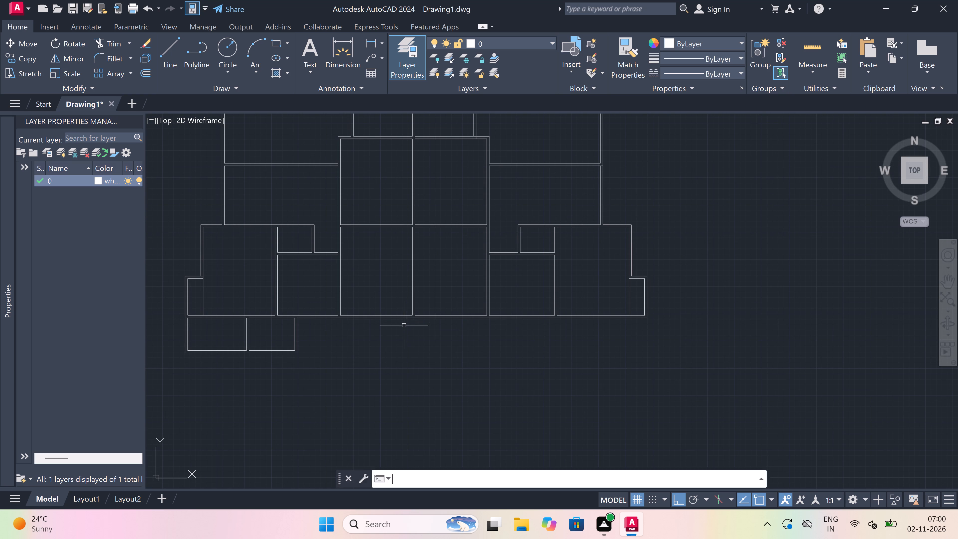
key(space)
scroll(404, 325, up, 2)
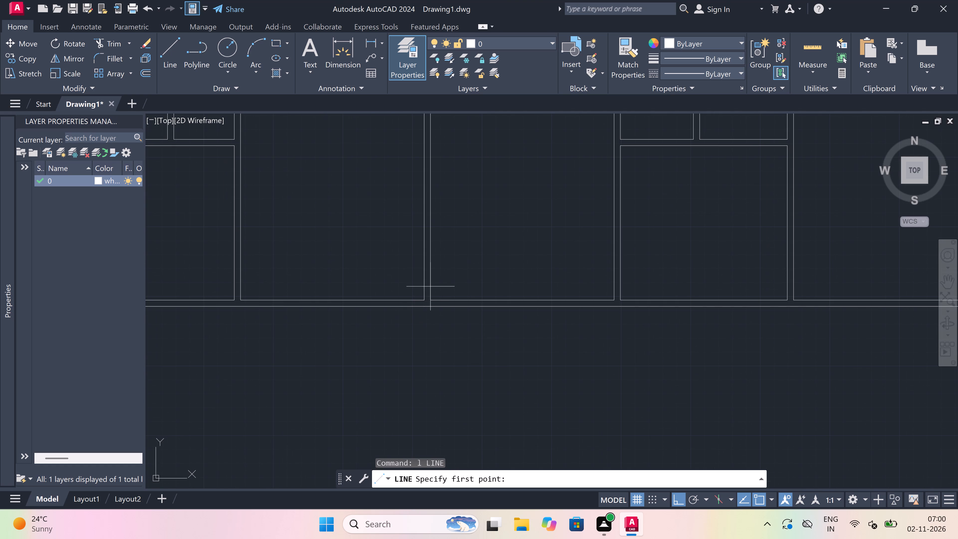
click(422, 299)
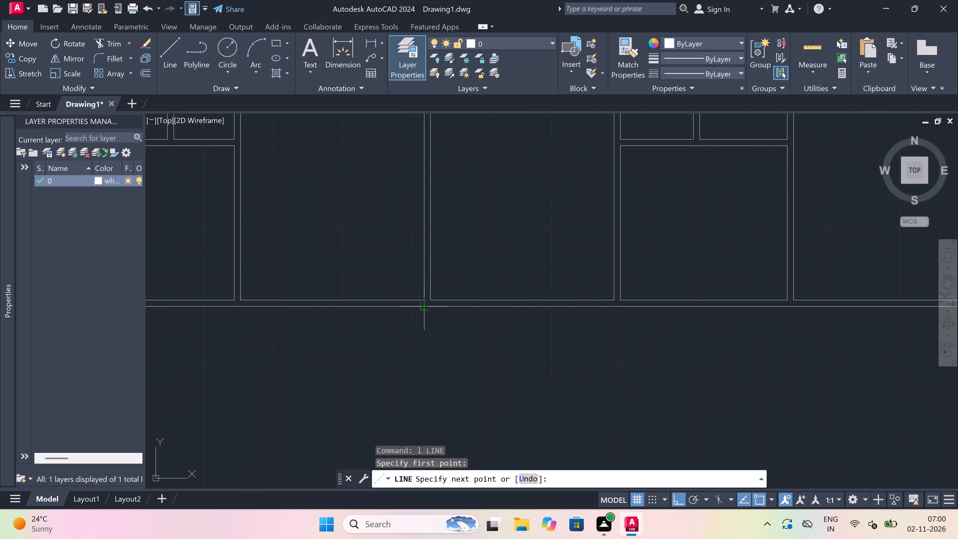
click(421, 310)
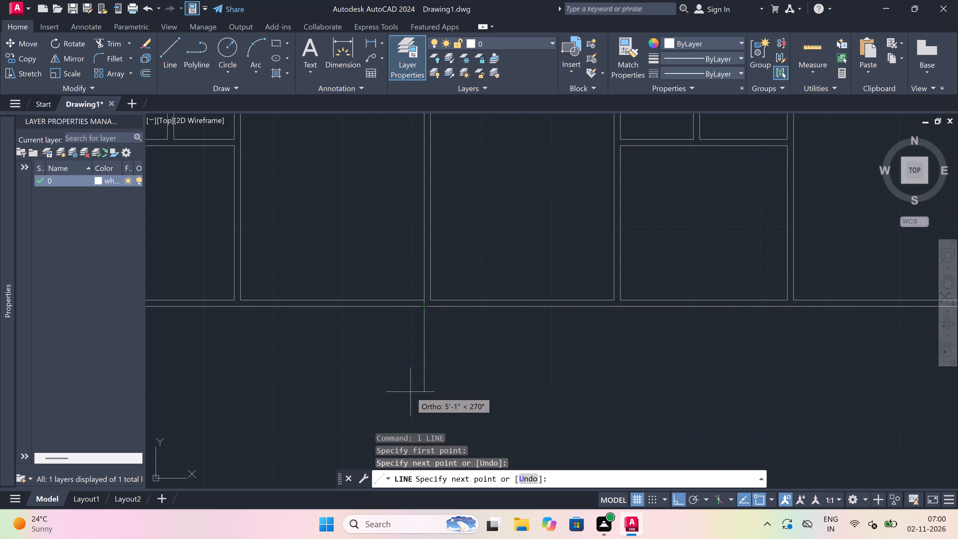
text(5')
key(space)
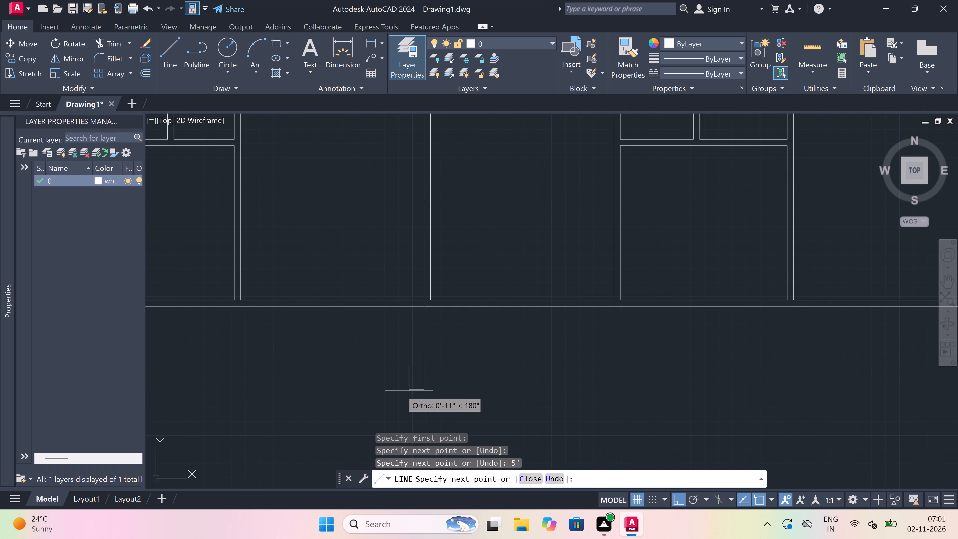
key(Escape)
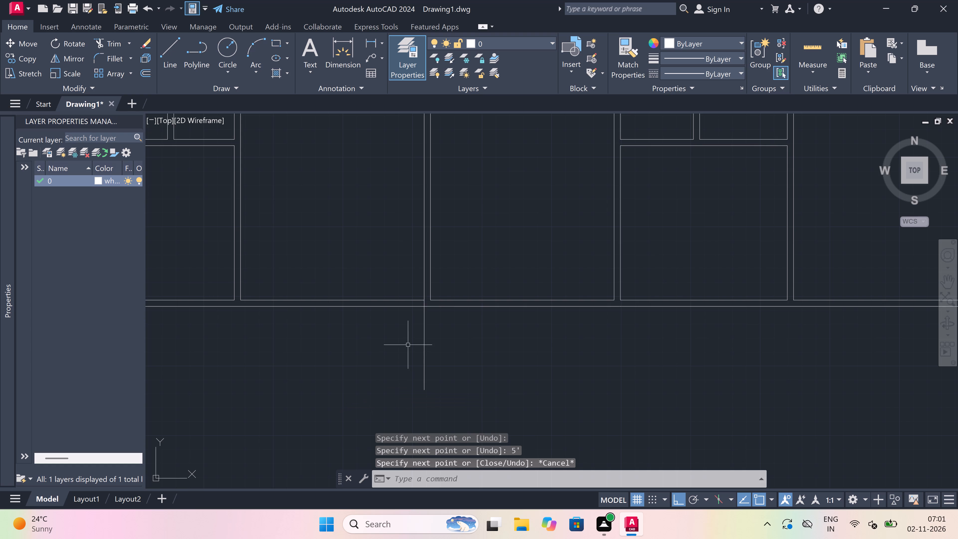
Draw a parallel line from the central wall's east face across the south wall, continuing 5' south beyond its outer line.
key(space)
click(430, 302)
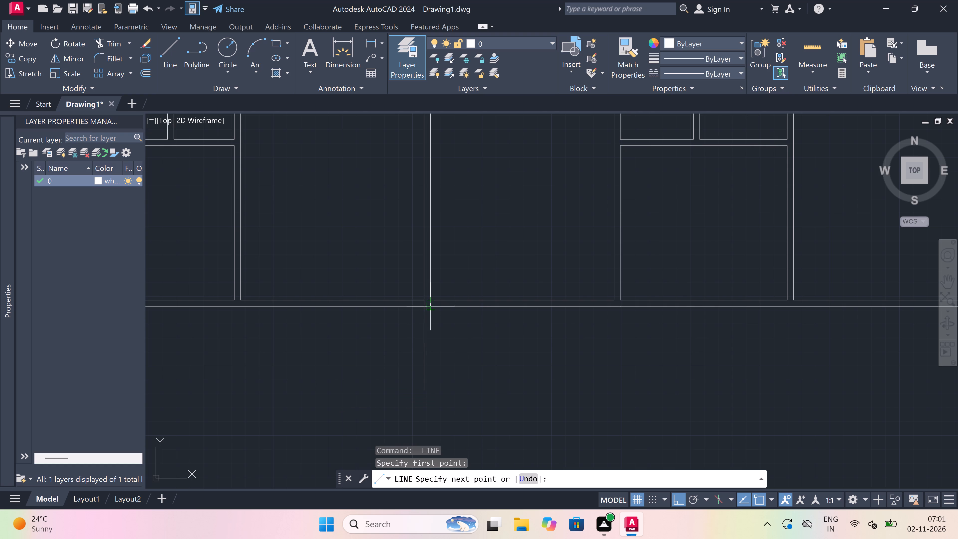
scroll(428, 307, up, 3)
click(435, 303)
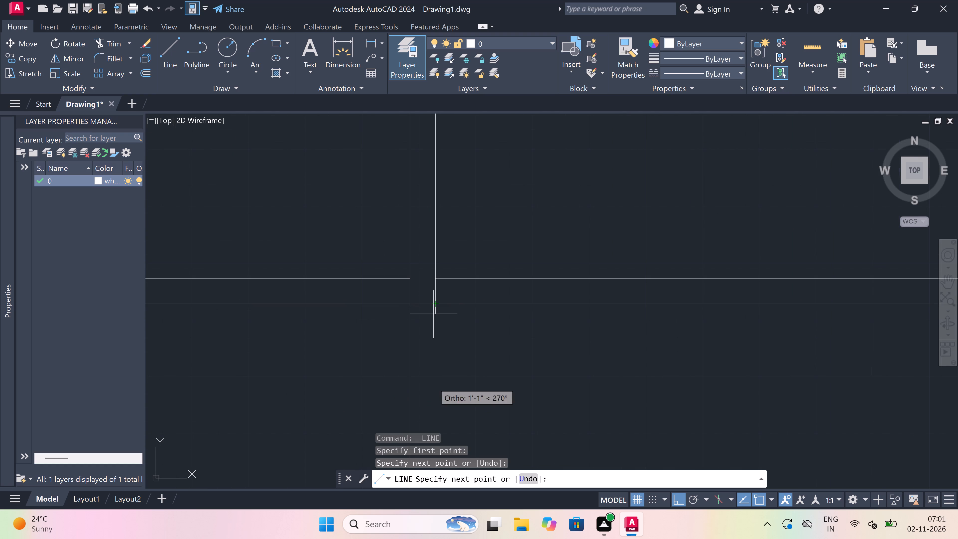
text(5')
key(space)
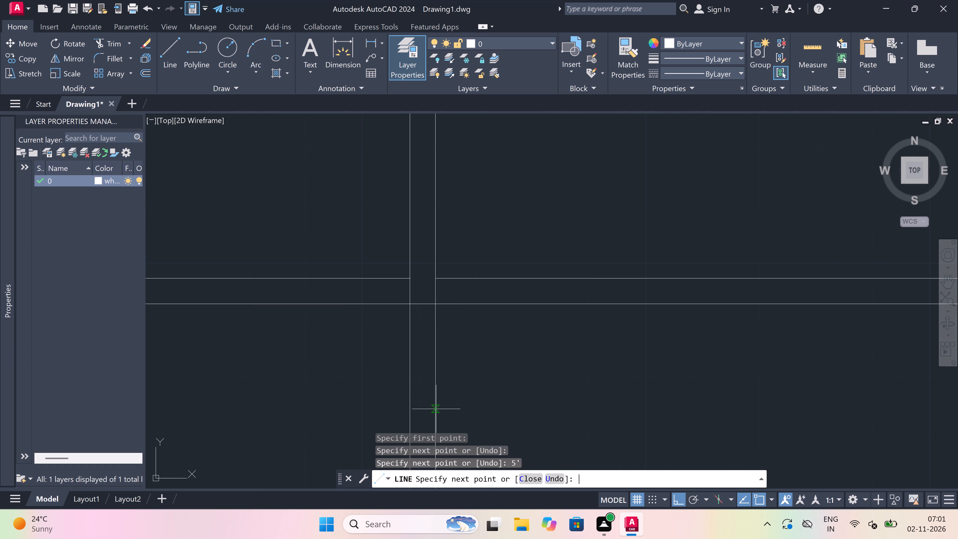
scroll(412, 292, down, 4)
scroll(443, 318, up, 2)
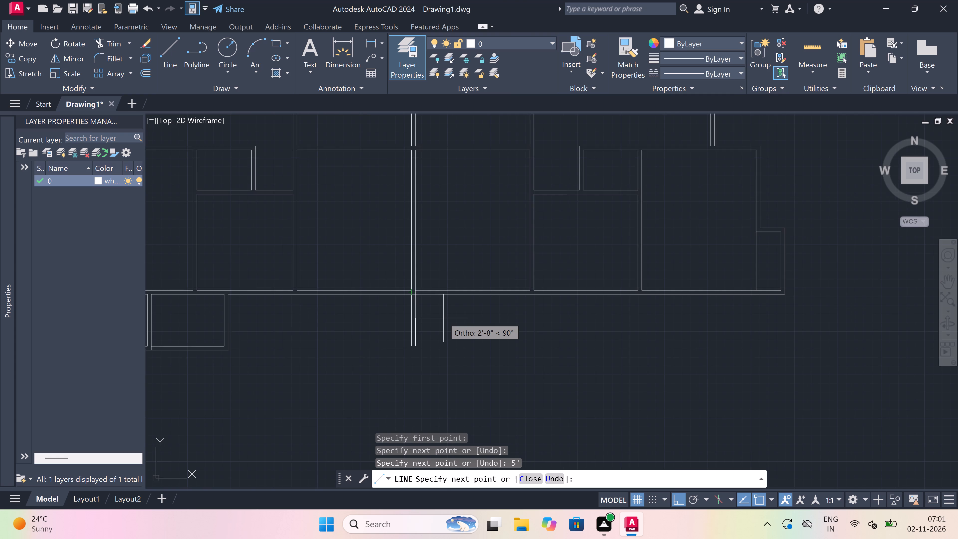
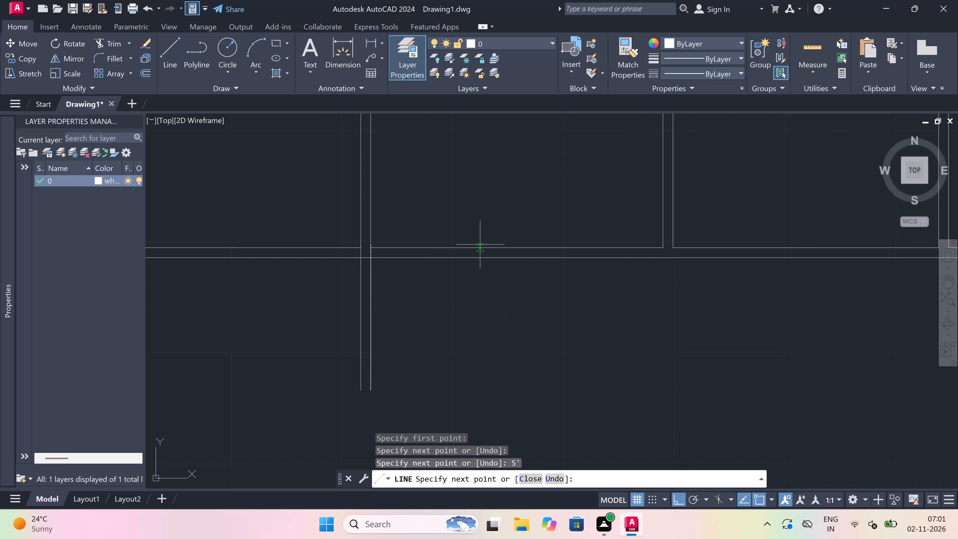
Undo the 5' segment on the central wall's east face and redraw it 8'6" south from the south wall's outer line.
scroll(500, 302, up, 3)
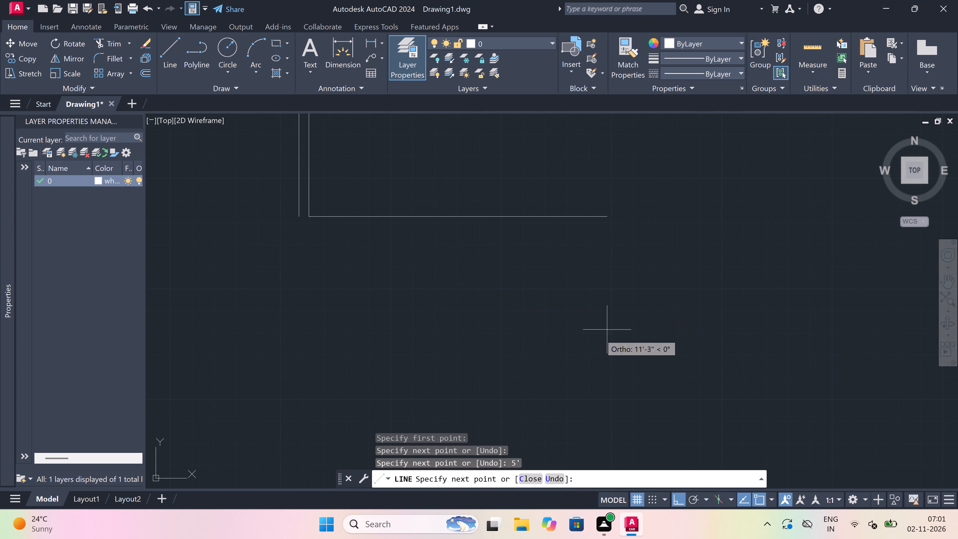
scroll(594, 304, down, 3)
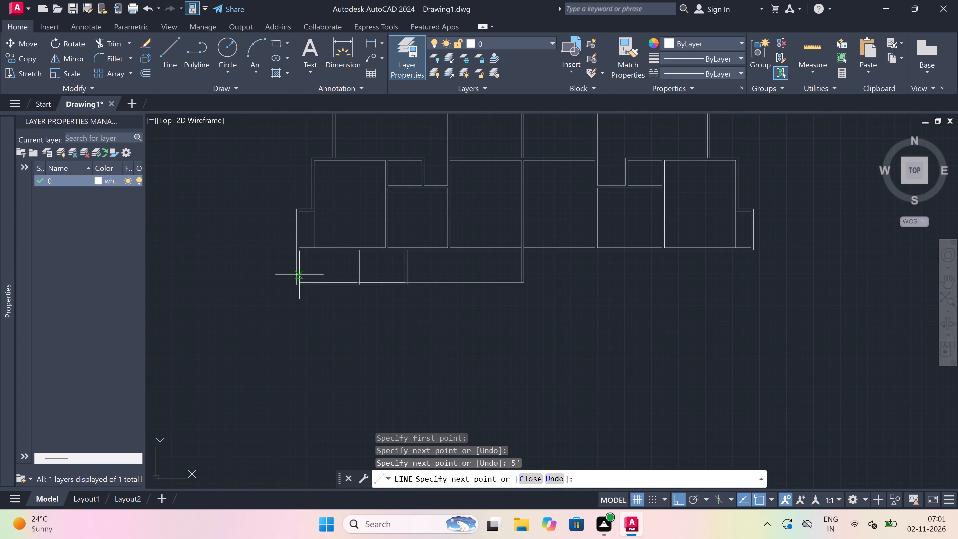
scroll(548, 288, up, 2)
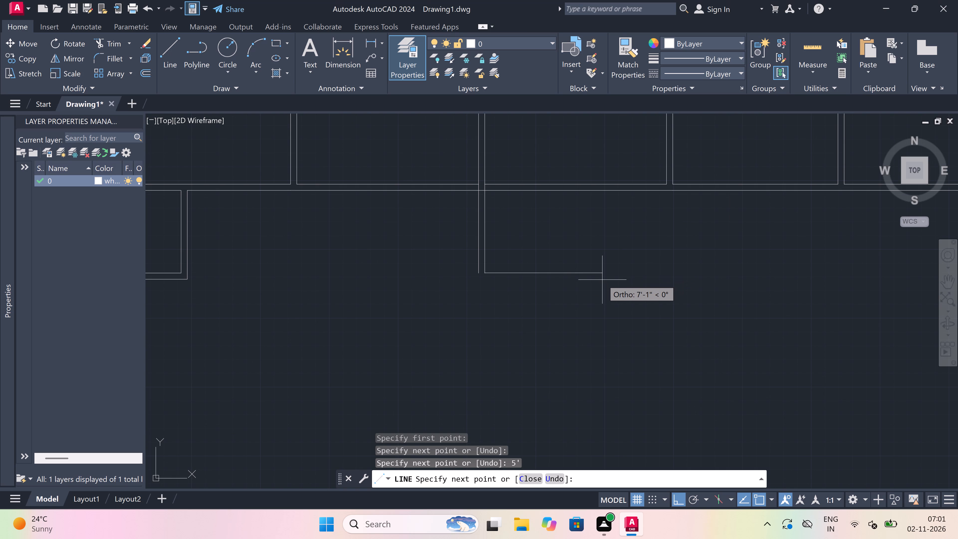
scroll(602, 280, down, 3)
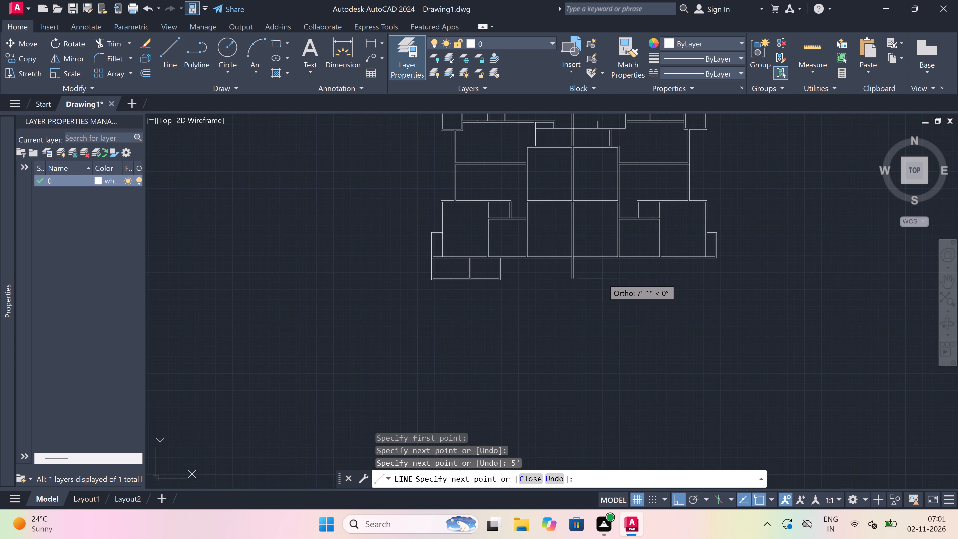
scroll(603, 278, up, 3)
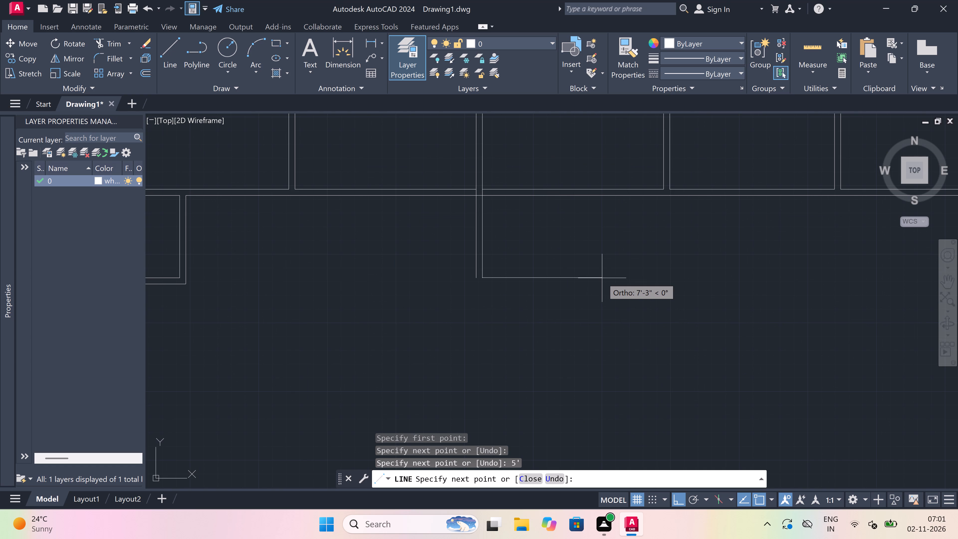
scroll(602, 277, down, 3)
scroll(563, 303, up, 2)
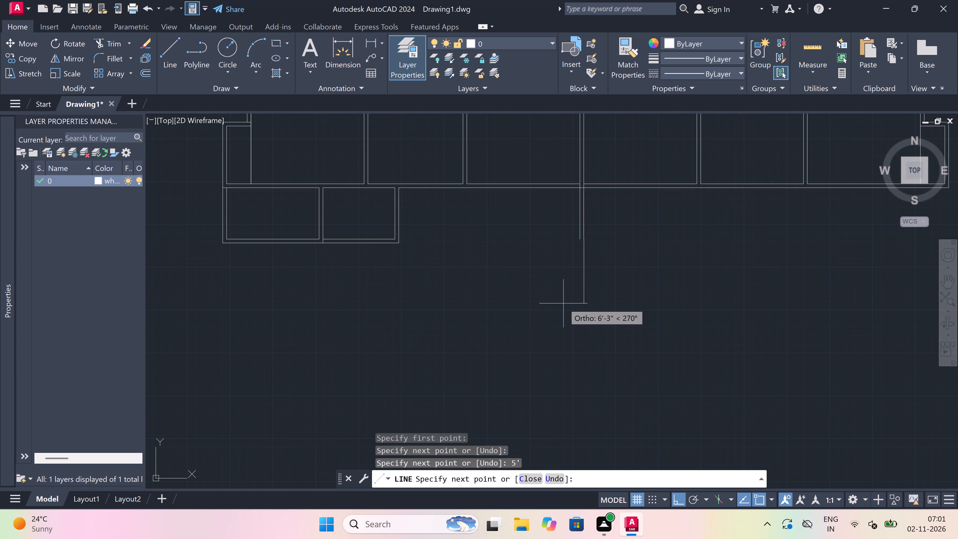
key(ctrl+z)
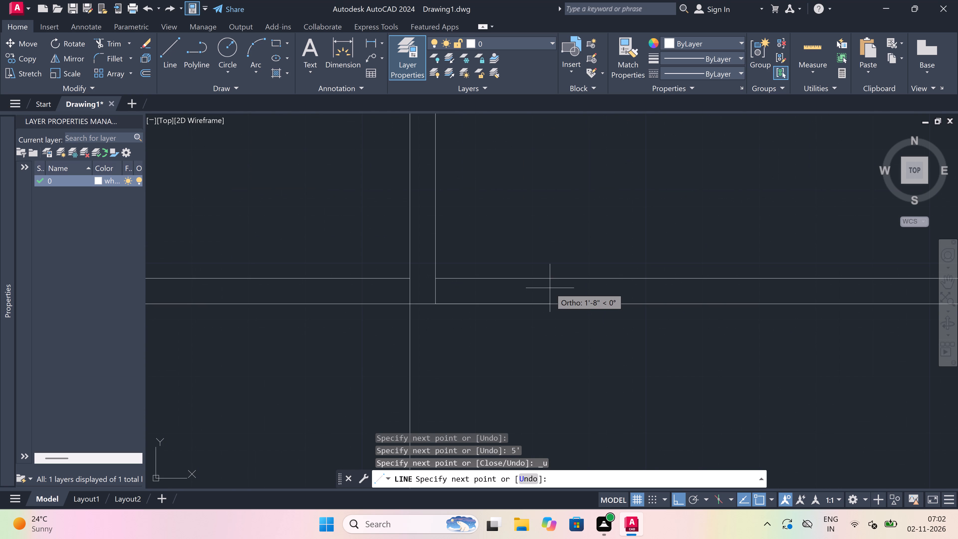
scroll(550, 288, down, 2)
scroll(538, 317, down, 3)
scroll(537, 339, up, 2)
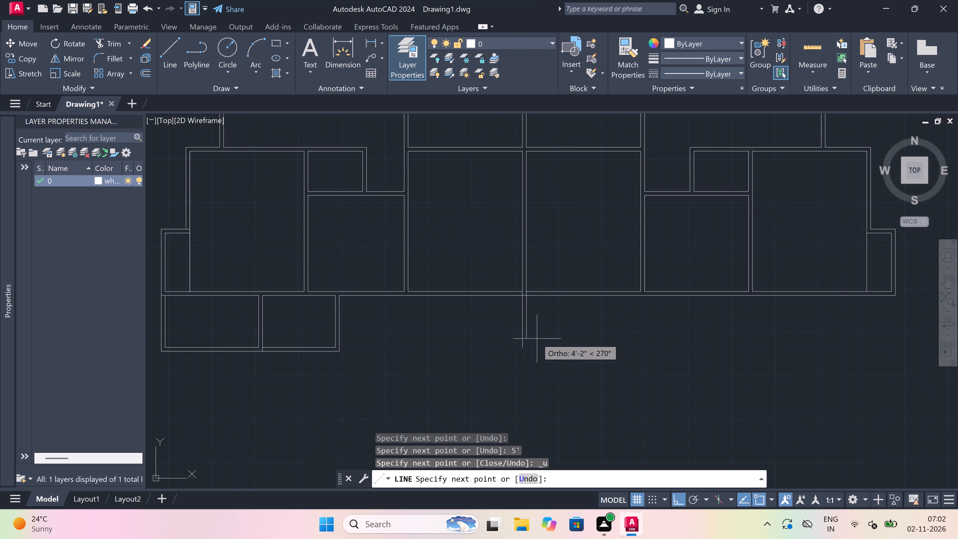
scroll(537, 339, up, 2)
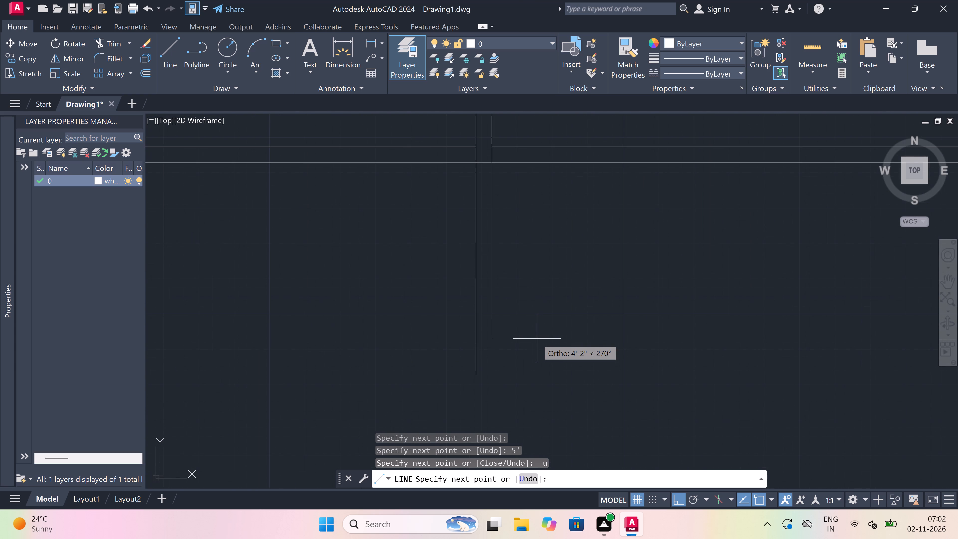
text(8'6)
key(shift+quotedbl)
key(space)
Continue the line 6'6" east, then north to the main south wall's outer line, forming the new room's inner south and east faces.
scroll(531, 295, down, 3)
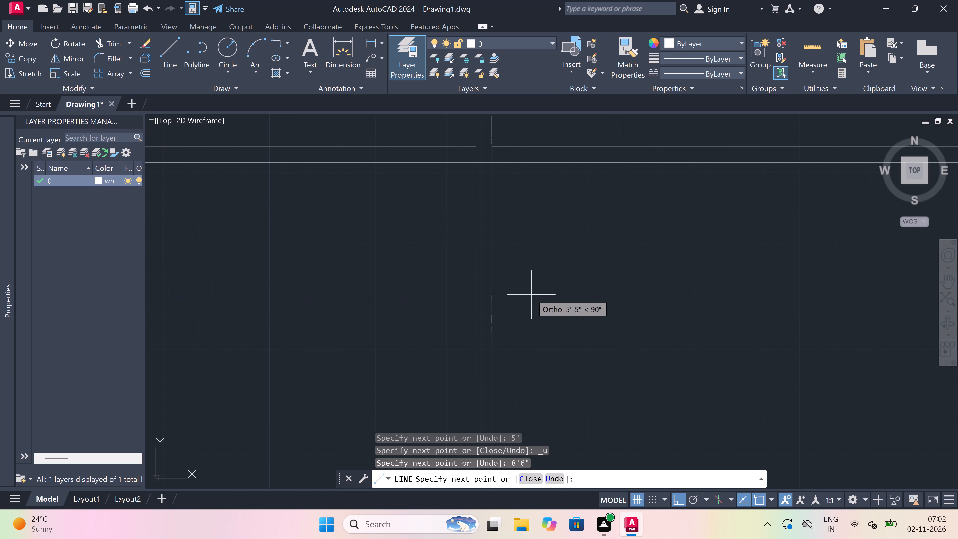
scroll(531, 294, down, 2)
scroll(582, 315, up, 1)
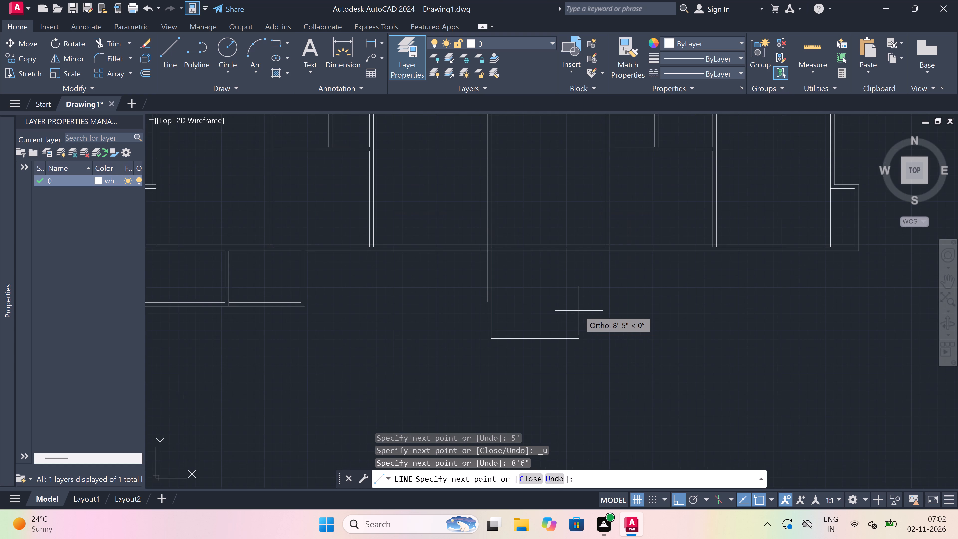
key(6)
text('6)
text(")
key(space)
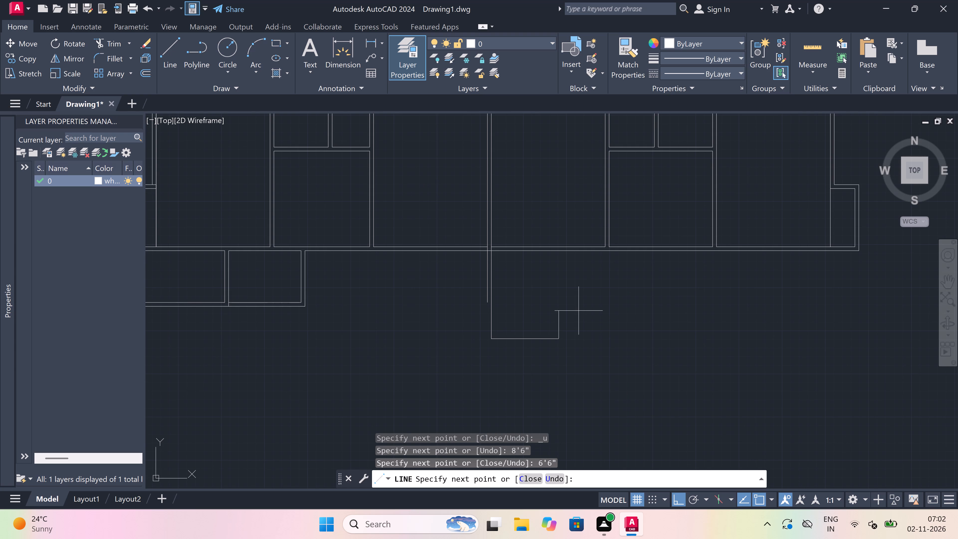
scroll(544, 225, up, 1)
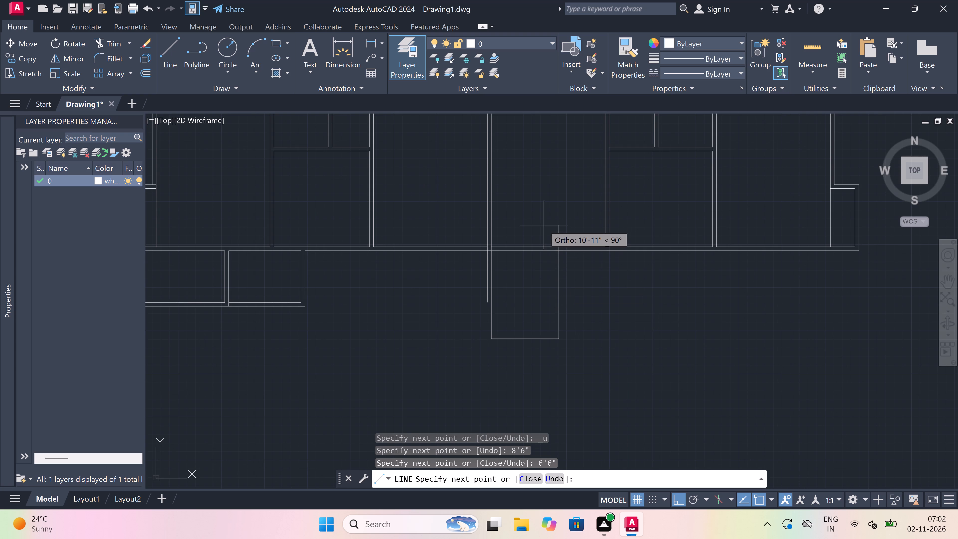
scroll(579, 257, up, 2)
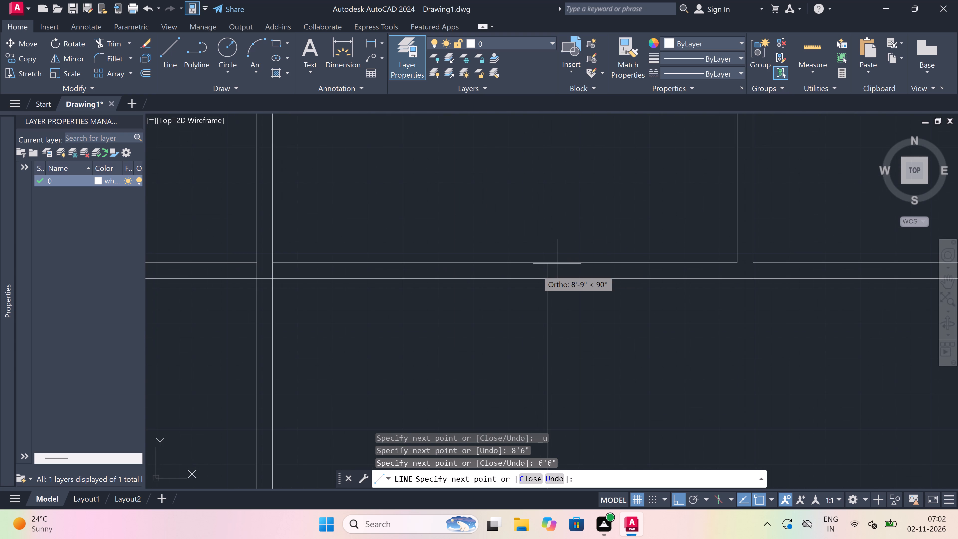
click(548, 278)
Offset the line 4.5" east and draw the room's outer east face south, continuing 4.5" beyond the inner south face's level.
scroll(548, 278, up, 1)
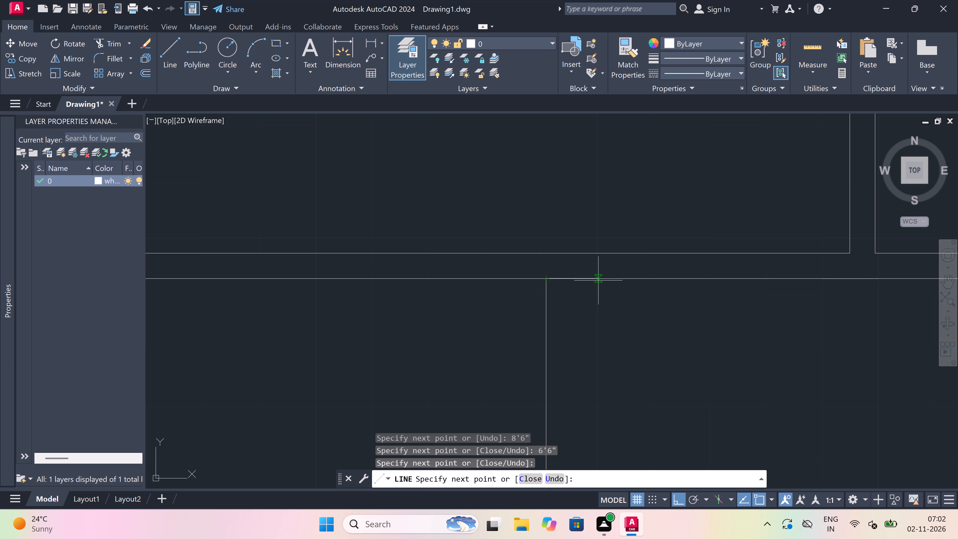
text(4.5")
key(space)
scroll(599, 267, down, 4)
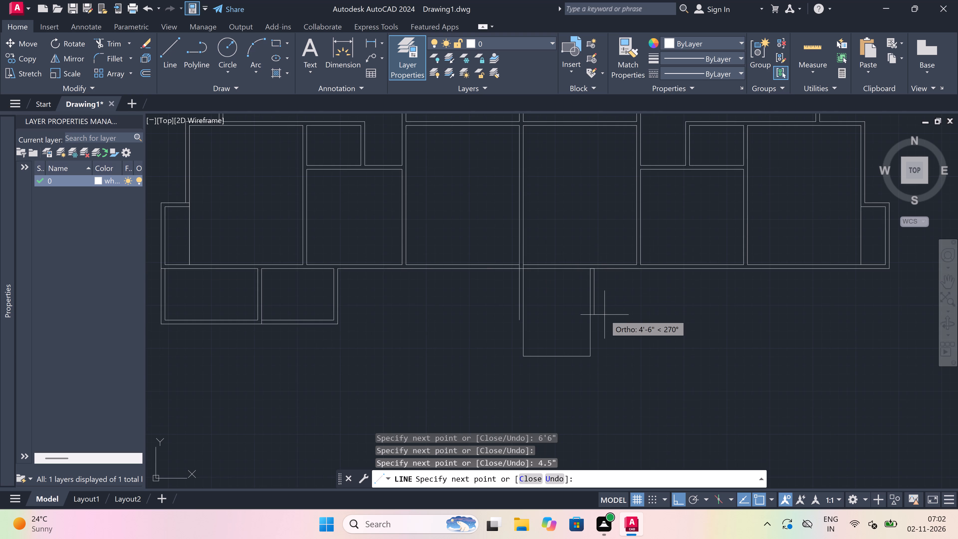
scroll(604, 315, up, 1)
scroll(591, 367, up, 1)
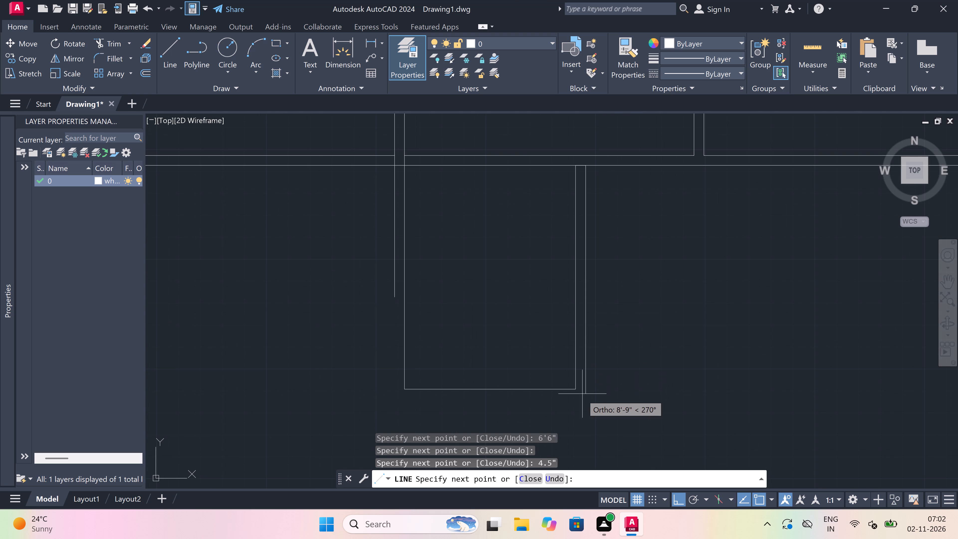
scroll(582, 396, up, 2)
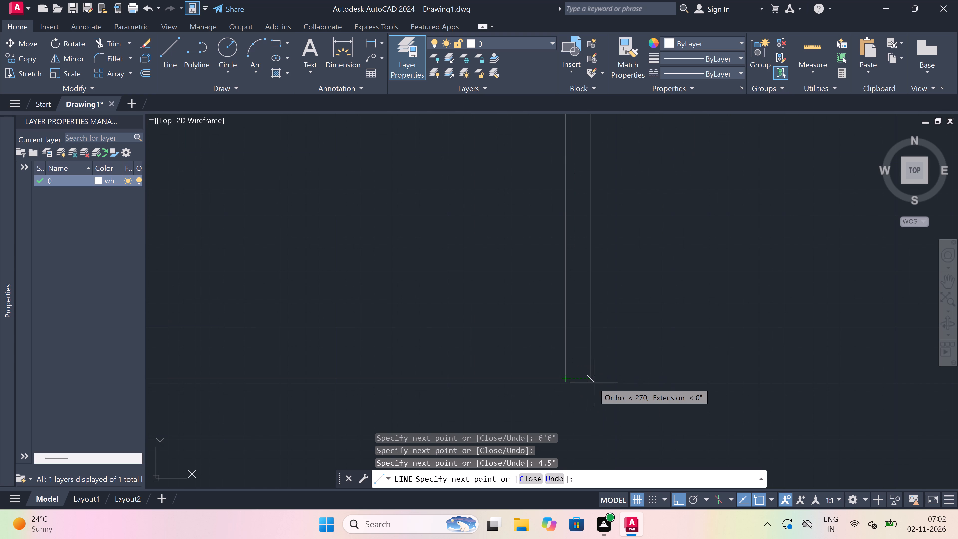
click(594, 383)
scroll(594, 385, down, 2)
scroll(593, 420, up, 3)
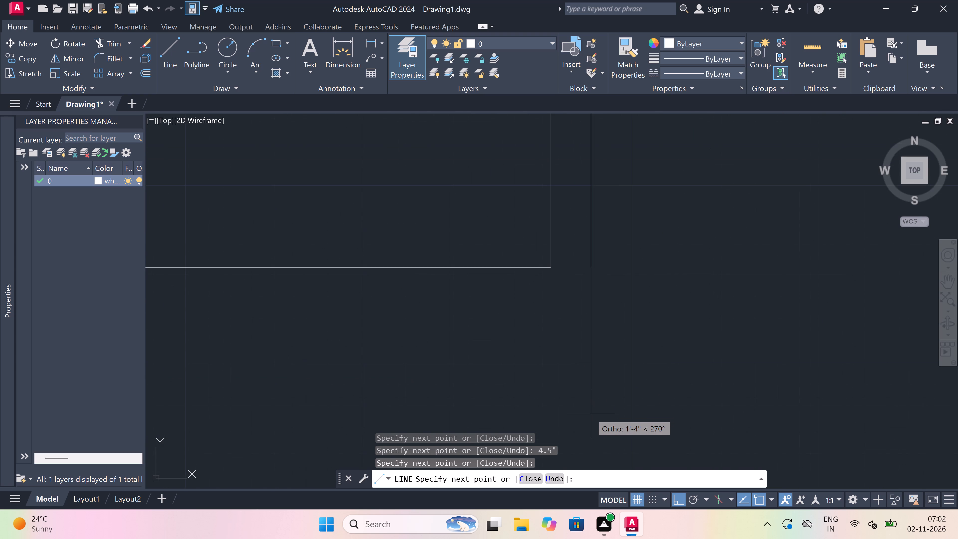
text(4.5")
key(space)
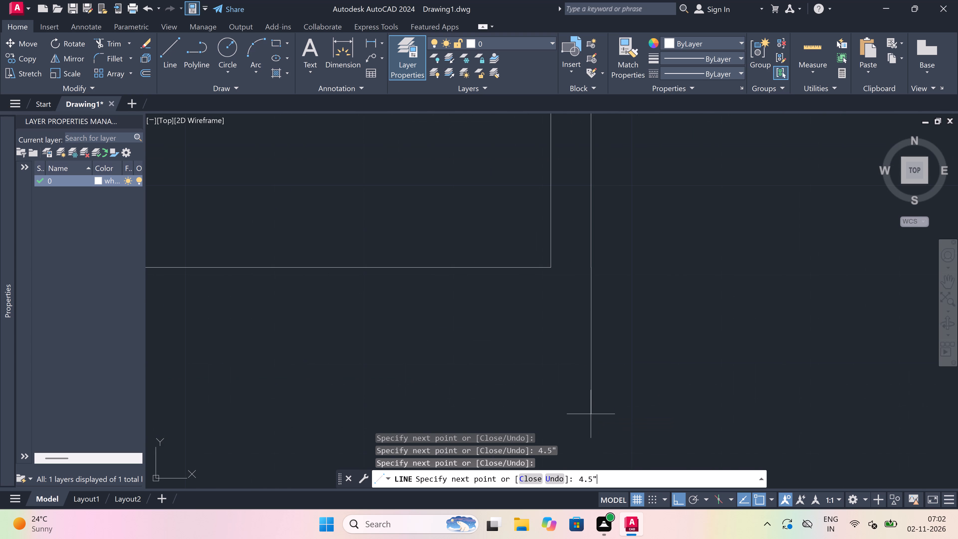
Draw the room's outer south face west, 4.5" past its inner west face, and close it north to the central wall's west-face line.
scroll(591, 414, down, 4)
scroll(482, 401, up, 2)
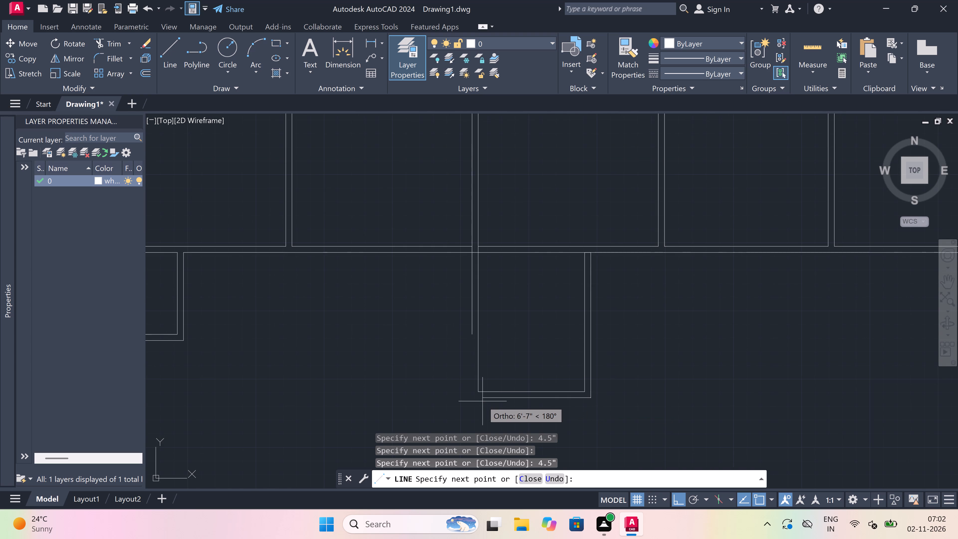
scroll(482, 401, up, 1)
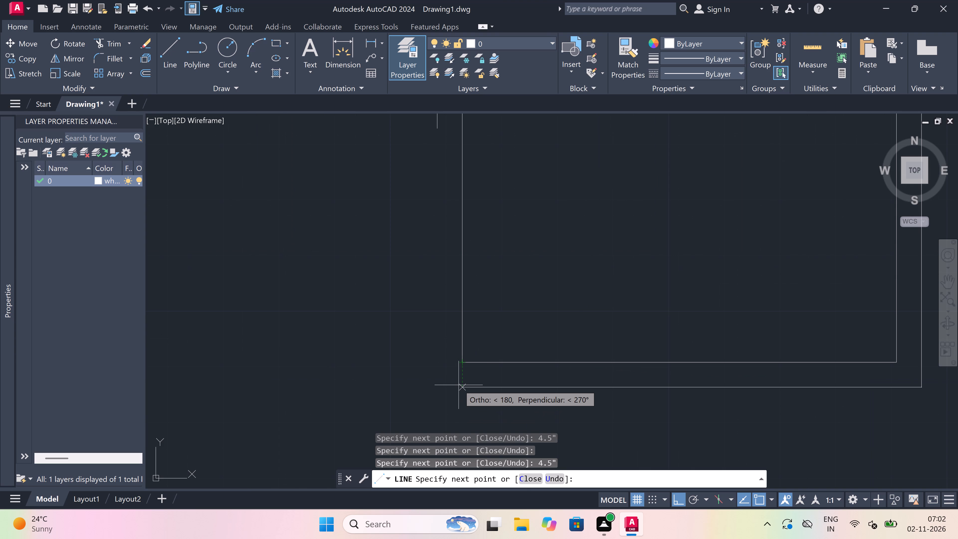
click(459, 386)
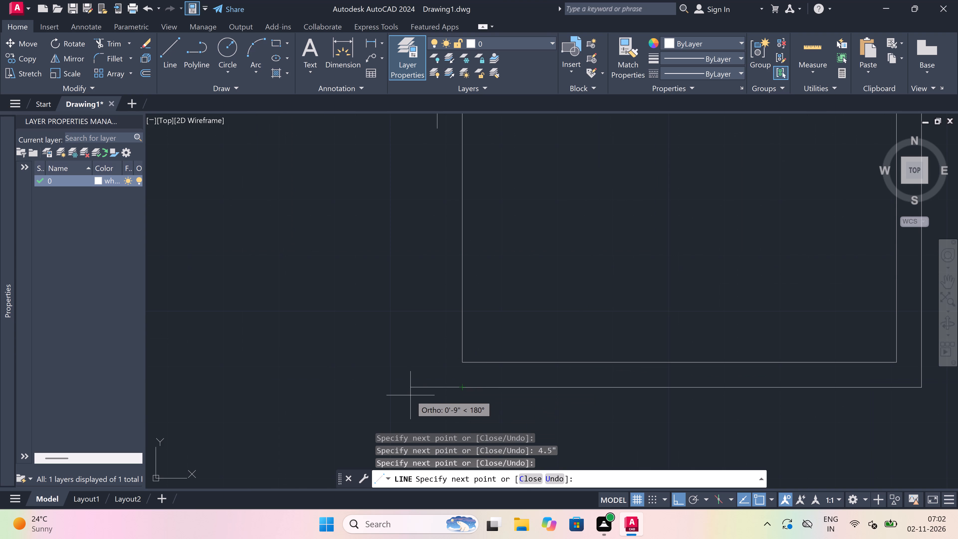
text(4.5")
key(space)
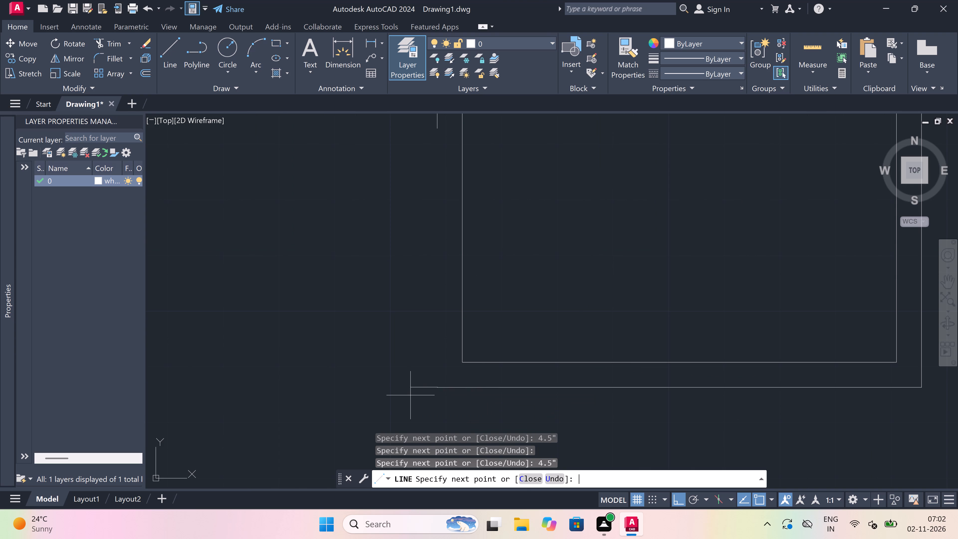
scroll(412, 383, down, 3)
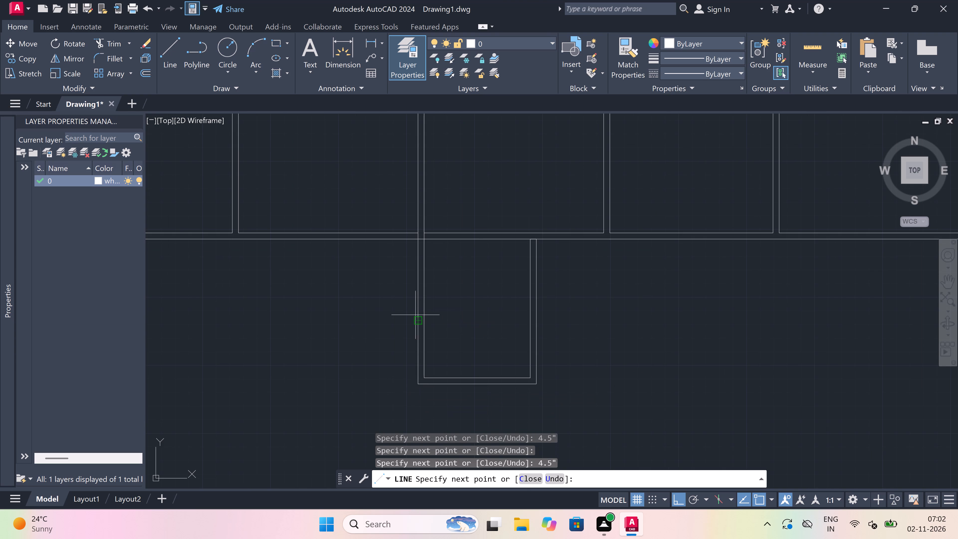
click(414, 320)
key(Escape)
scroll(466, 294, down, 5)
scroll(491, 292, up, 2)
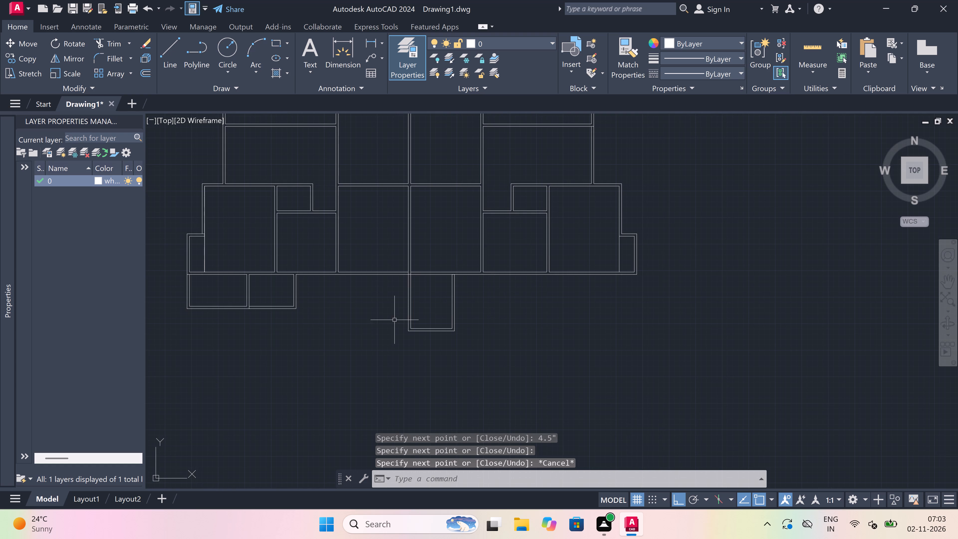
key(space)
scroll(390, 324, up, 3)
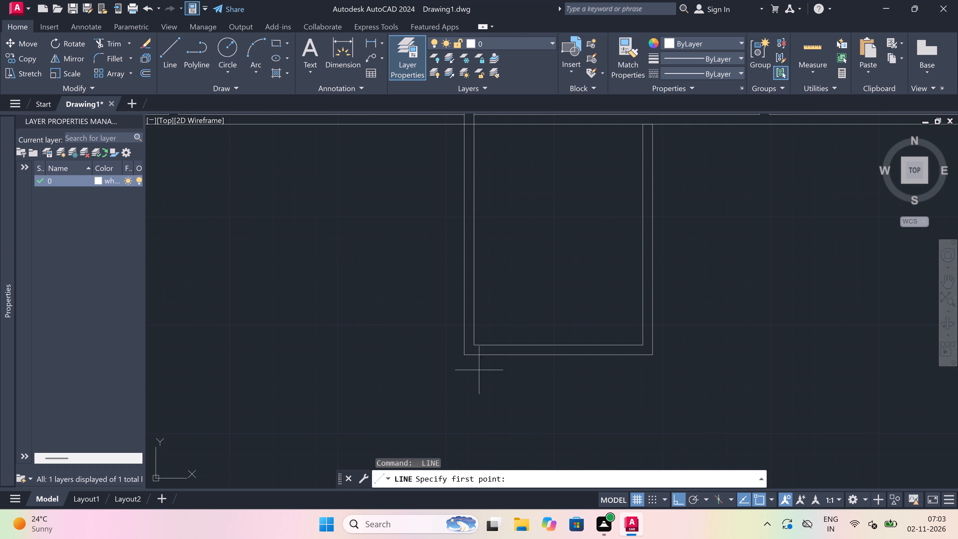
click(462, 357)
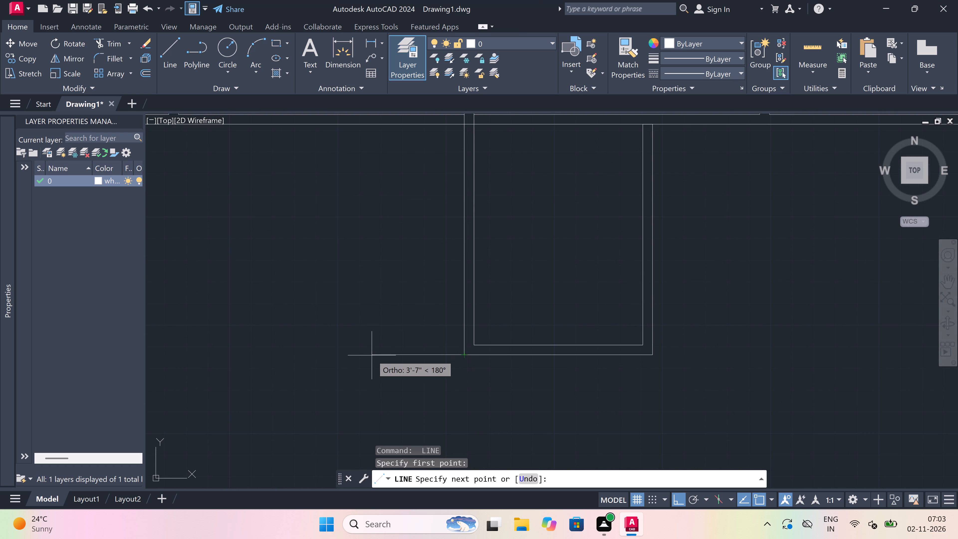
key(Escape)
Draw a 6'6" line west from the extended central wall's west face, level with the new room's inner south face.
scroll(447, 341, up, 3)
key(space)
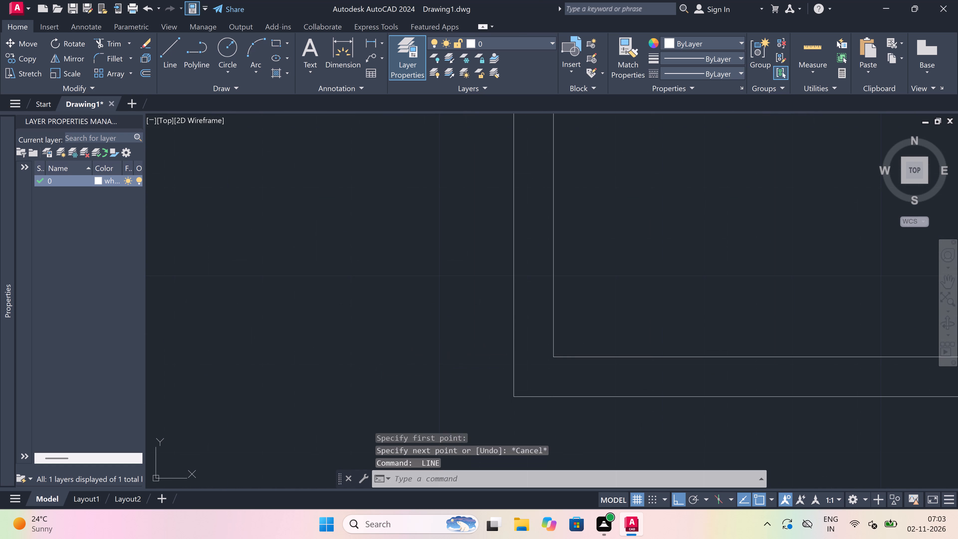
click(508, 355)
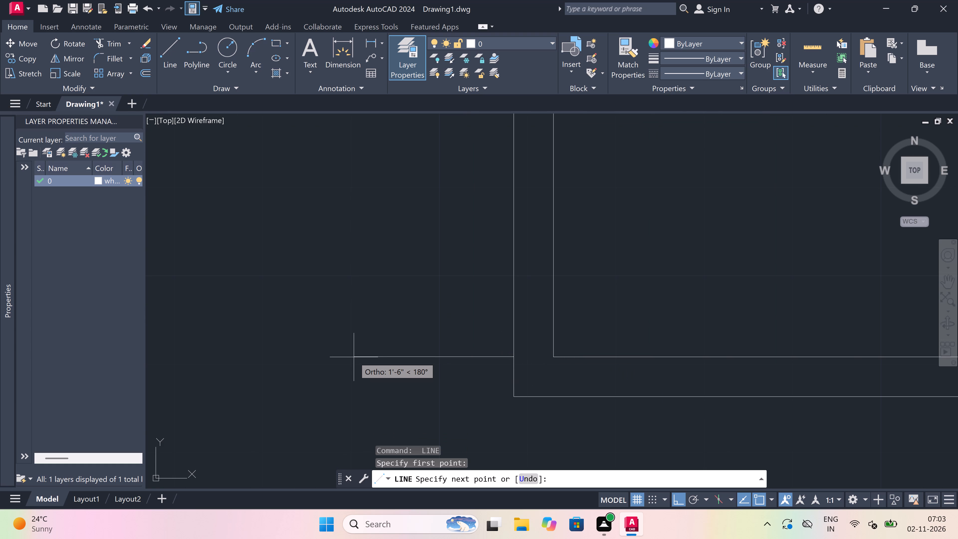
text(6'6)
text(")
key(space)
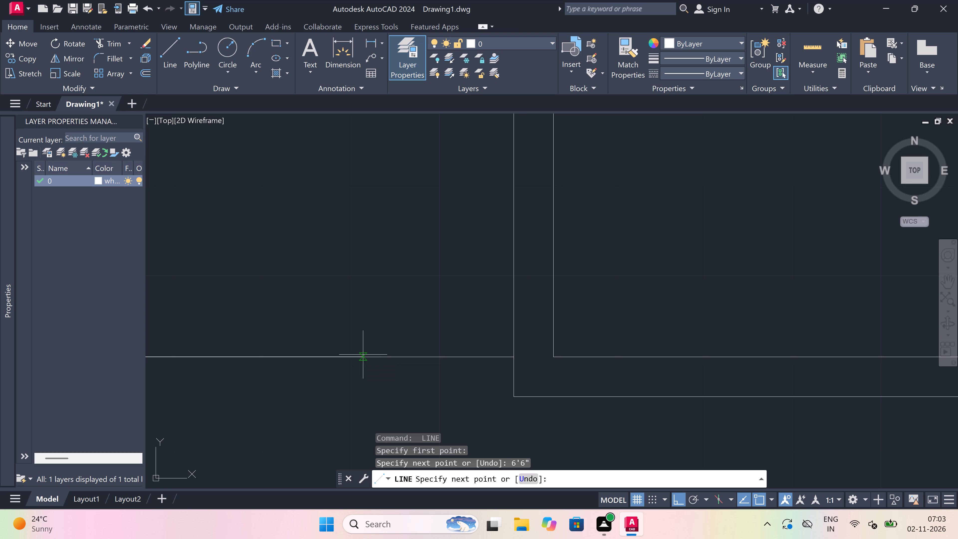
scroll(453, 344, down, 2)
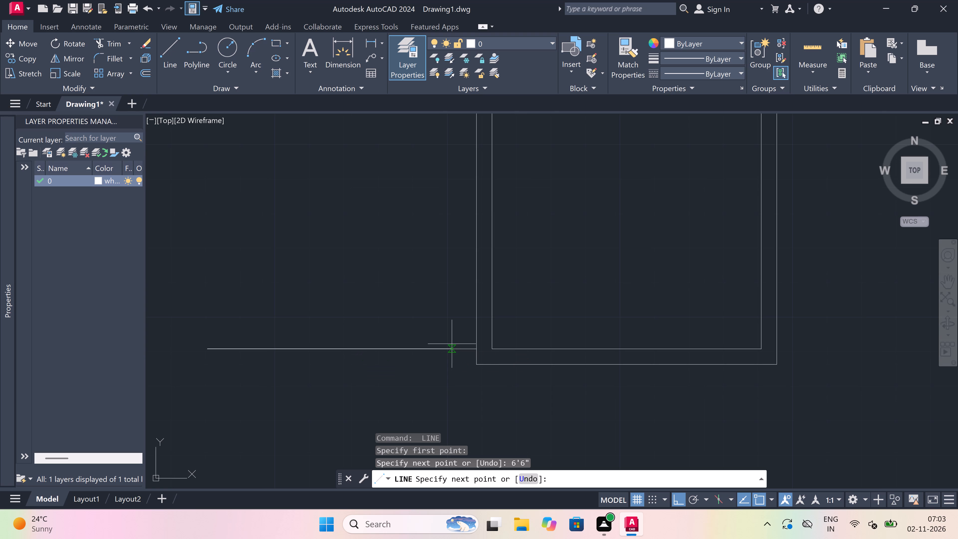
Continue the line north to the main south wall's outer line, forming the west projecting room's inner west face.
scroll(474, 341, down, 3)
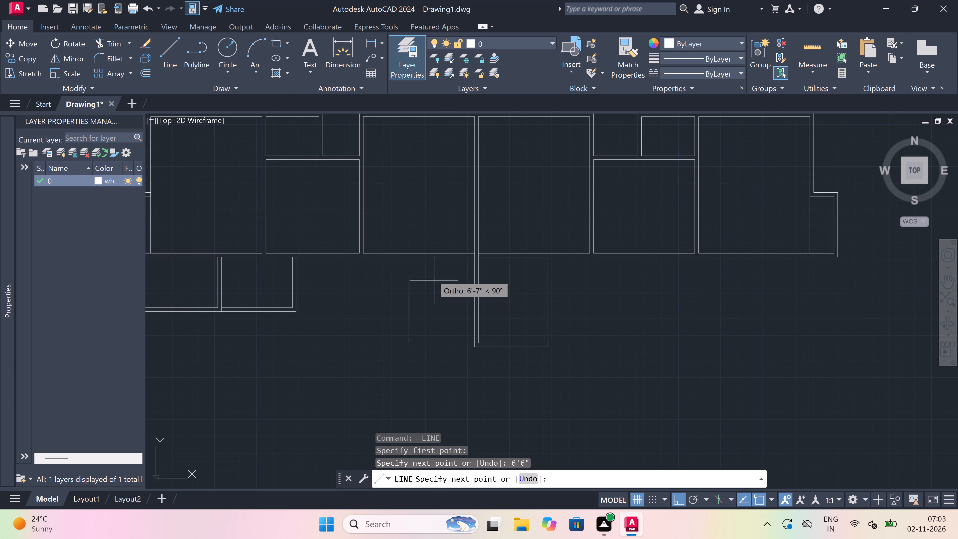
scroll(414, 245, up, 3)
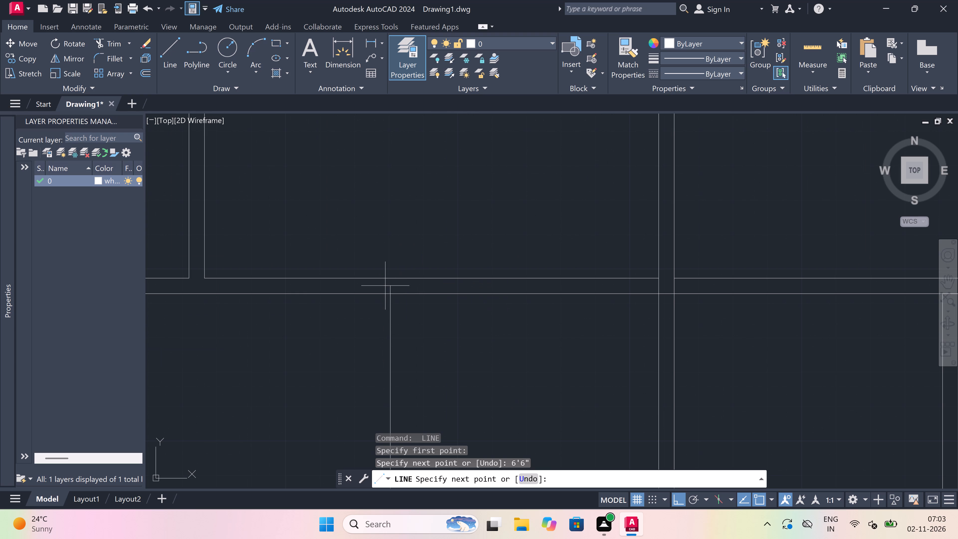
click(393, 295)
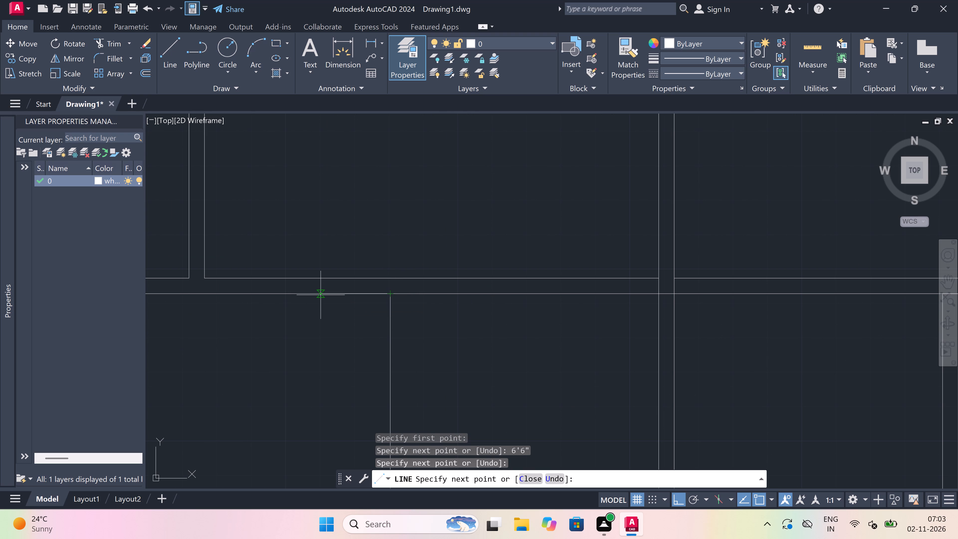
Offset the line 4.5" west and draw the room's outer west face south, continuing 4.5" beyond the inner south face's level.
text(4.5")
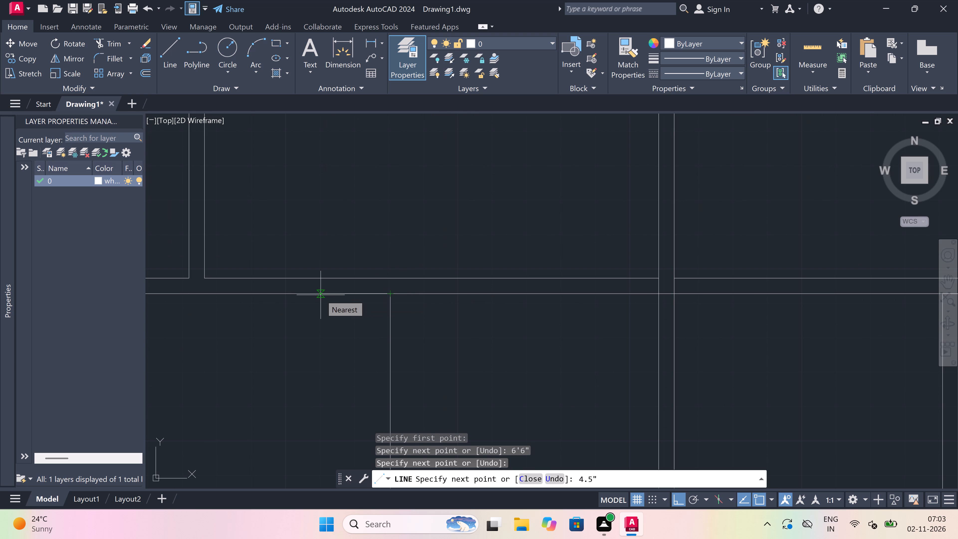
key(space)
scroll(320, 292, down, 4)
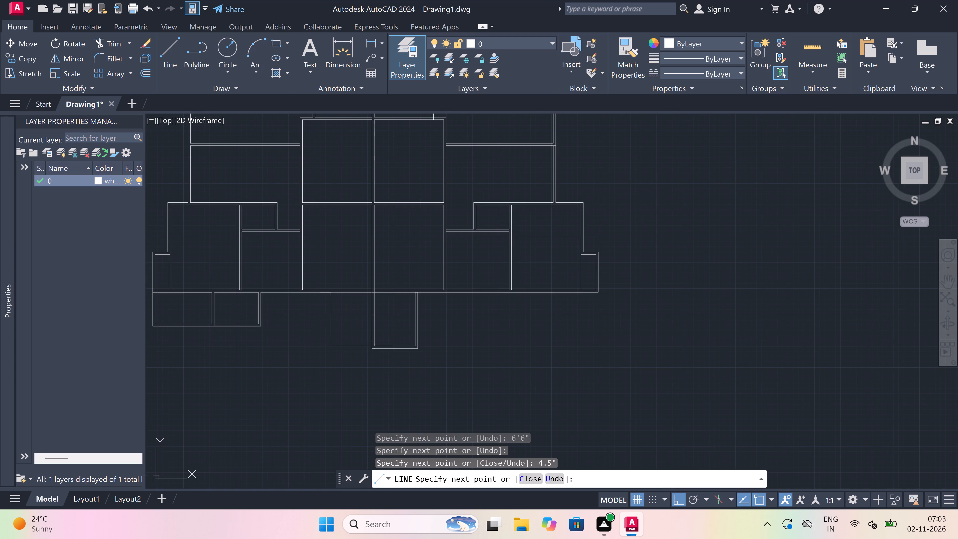
scroll(323, 357, up, 3)
scroll(338, 332, up, 2)
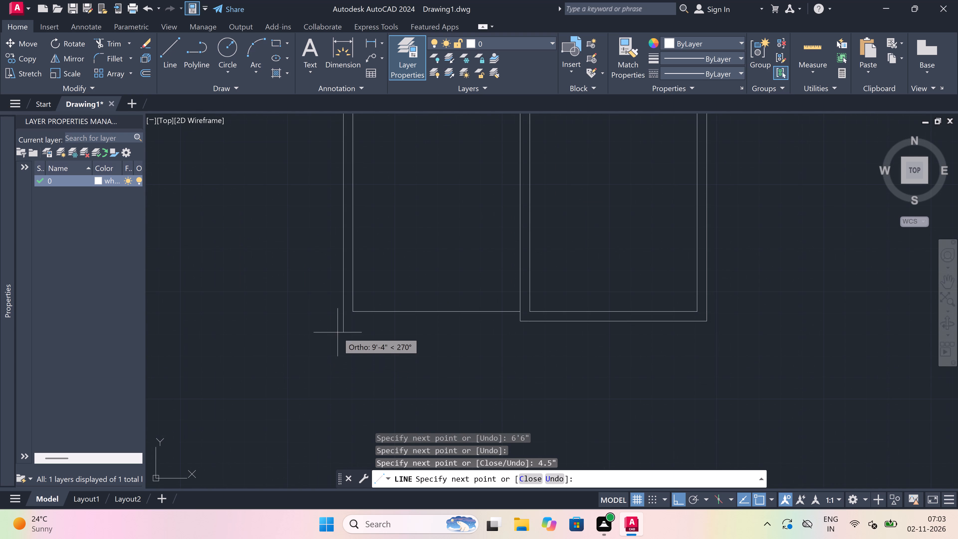
scroll(338, 332, up, 1)
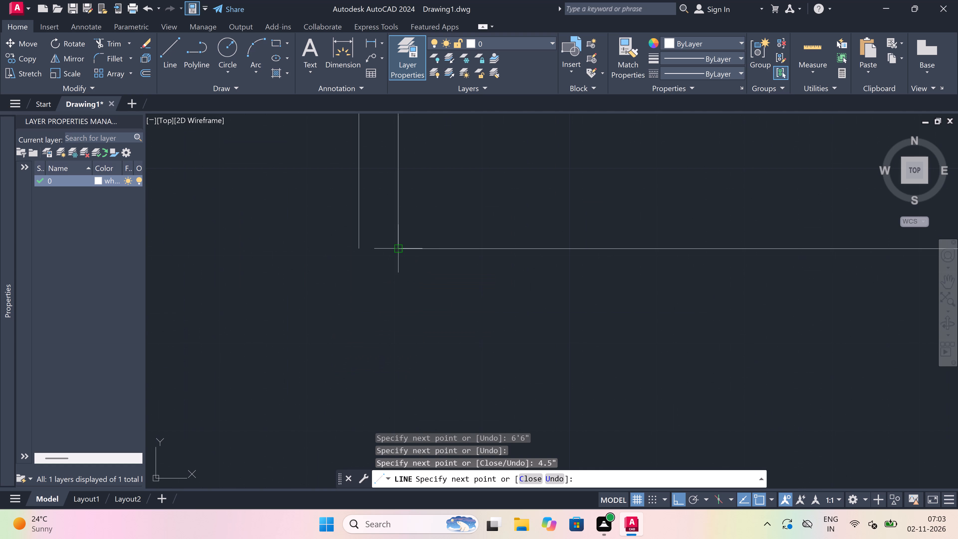
click(365, 252)
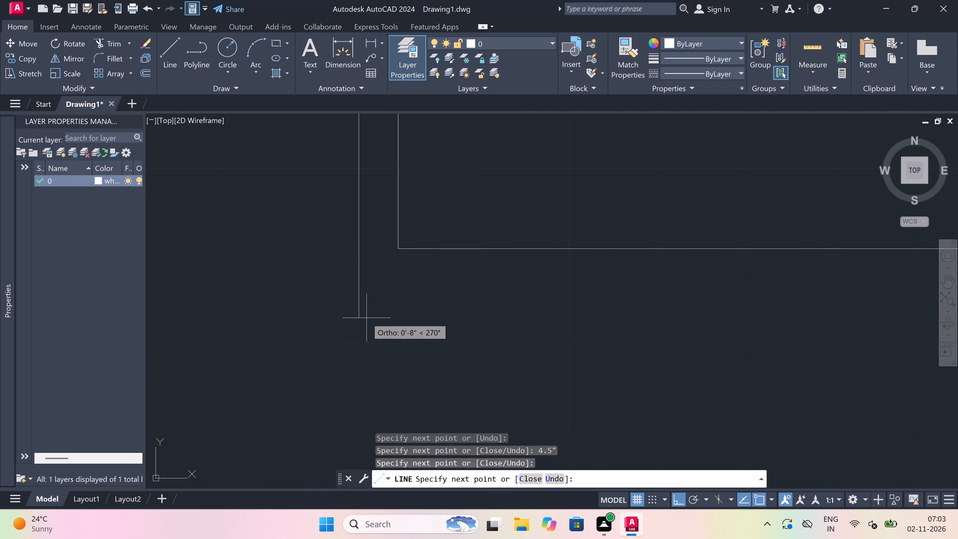
text(4.5")
key(space)
Draw the room's outer south face east to the existing outer corner on the central wall's west-face line.
scroll(366, 318, down, 4)
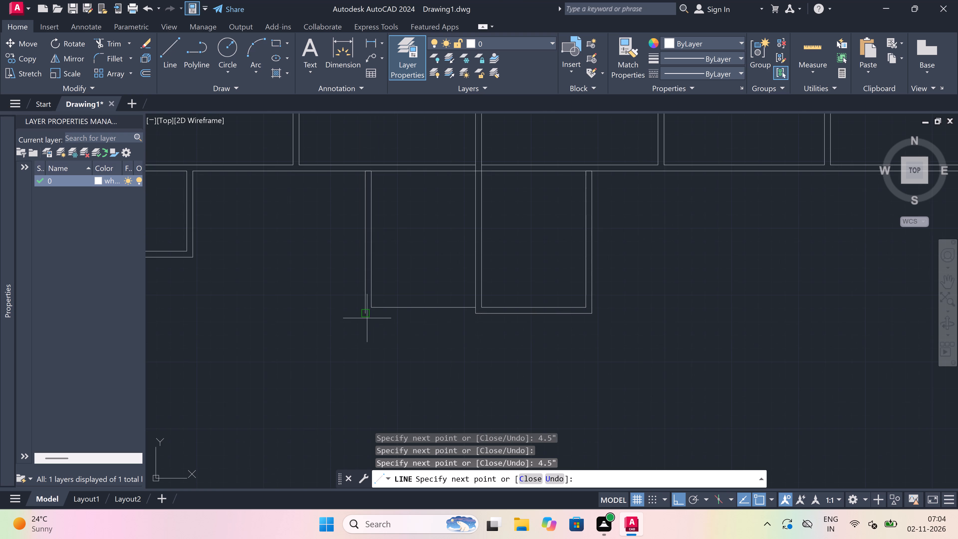
scroll(475, 314, up, 3)
click(476, 313)
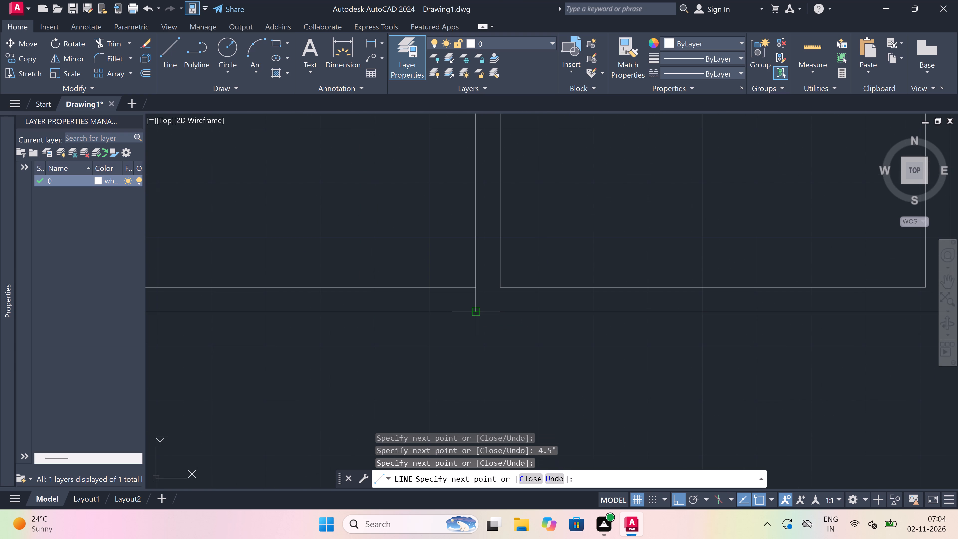
key(Escape)
Trim the central wall's west-face segment crossing the south wall between its inner and outer faces.
text(tr)
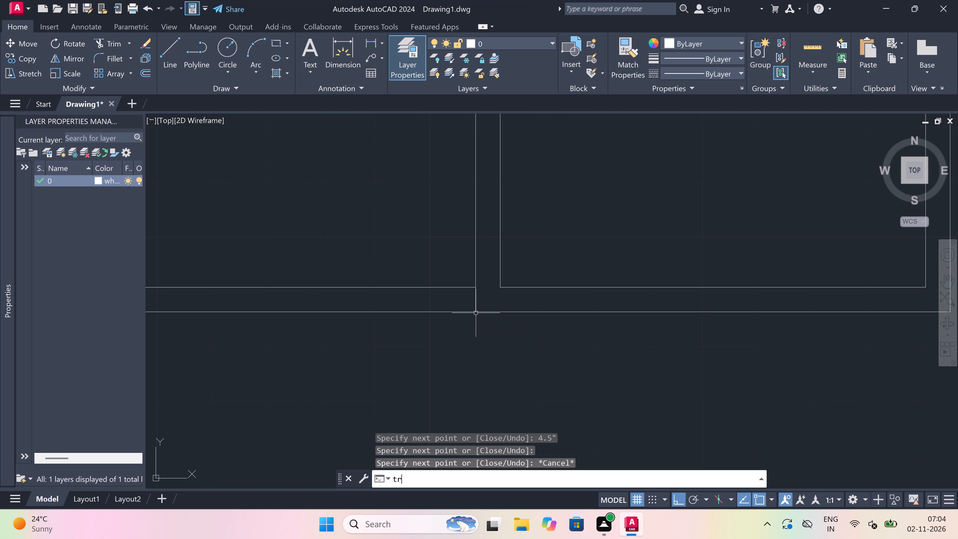
key(space)
scroll(477, 302, up, 1)
click(476, 301)
scroll(476, 301, down, 5)
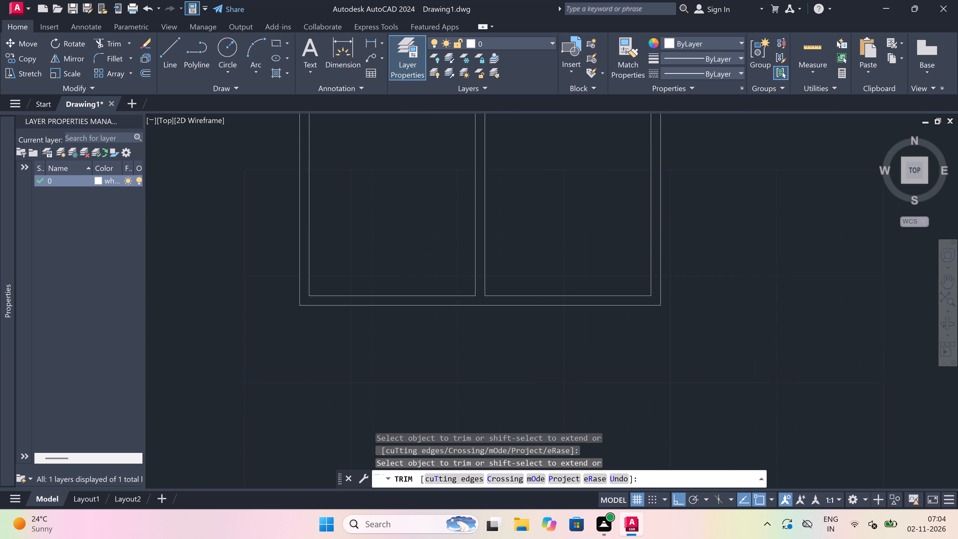
Trim the main south wall's outer line between the two faces of the west projecting room's west wall.
scroll(440, 316, down, 1)
scroll(395, 210, up, 2)
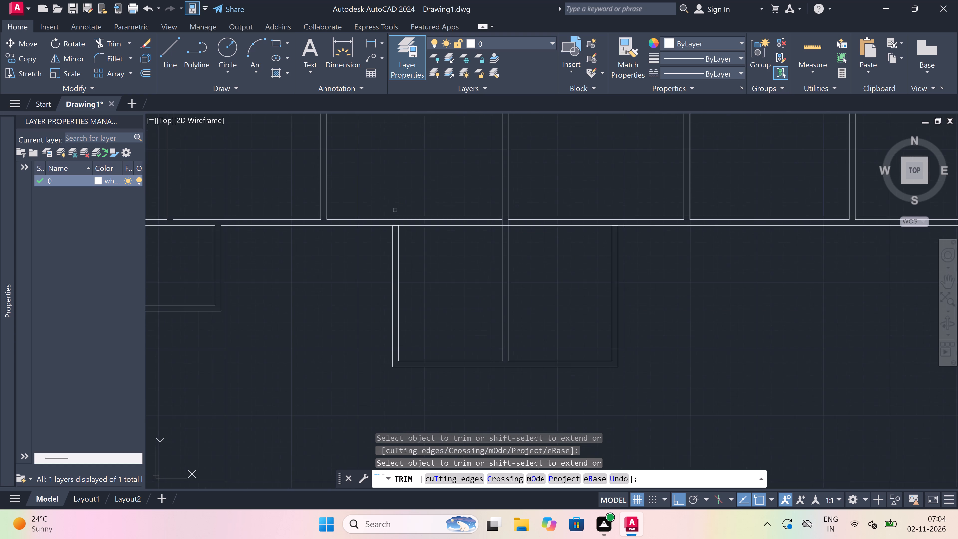
scroll(397, 234, up, 2)
click(396, 236)
click(396, 236)
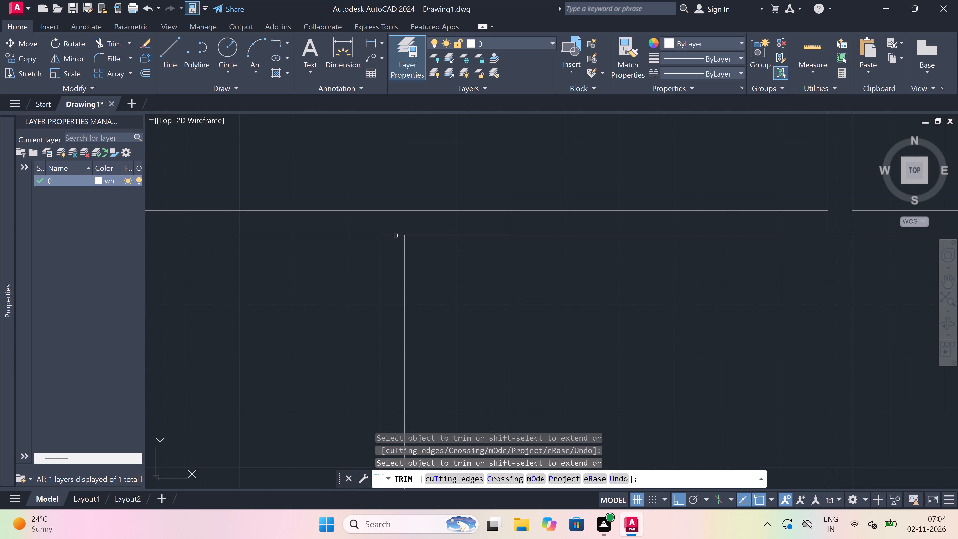
click(396, 236)
scroll(396, 236, down, 4)
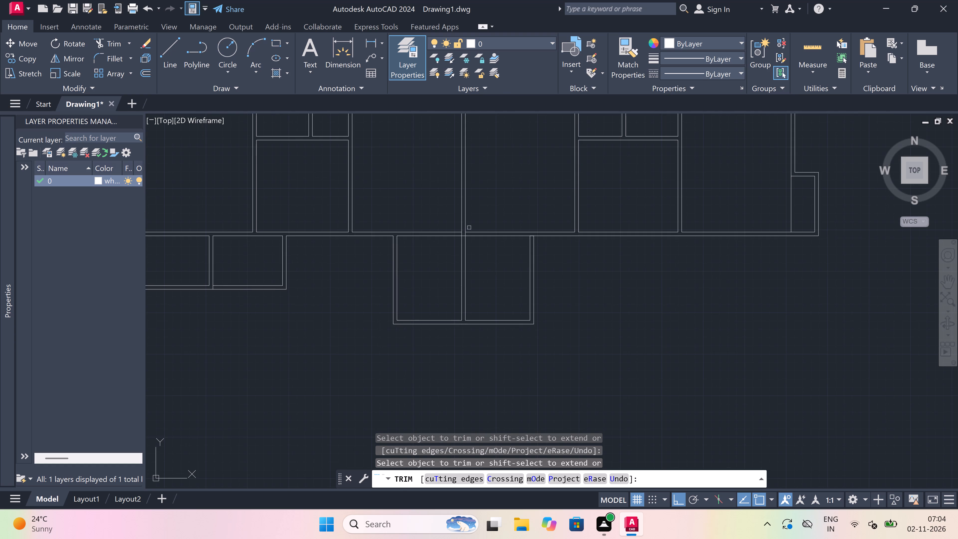
Trim the central wall's faces across the main south wall, and the south wall's outer line between those faces.
scroll(473, 227, up, 2)
scroll(454, 237, up, 2)
click(451, 250)
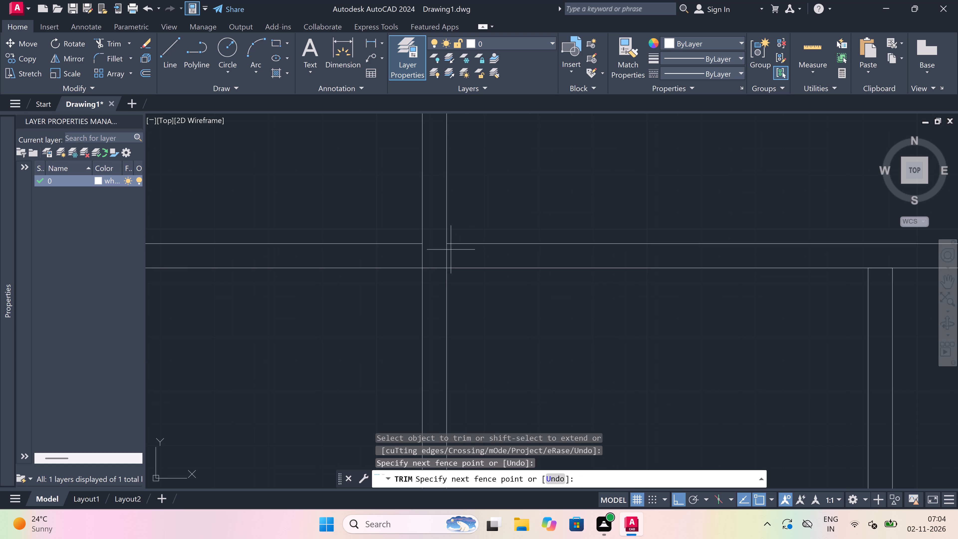
click(398, 250)
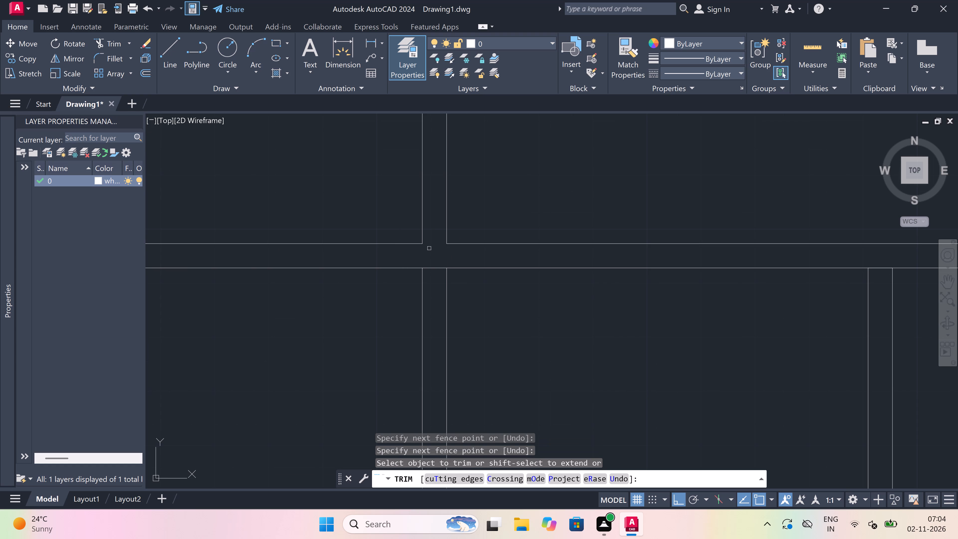
click(429, 248)
click(427, 289)
scroll(427, 289, down, 4)
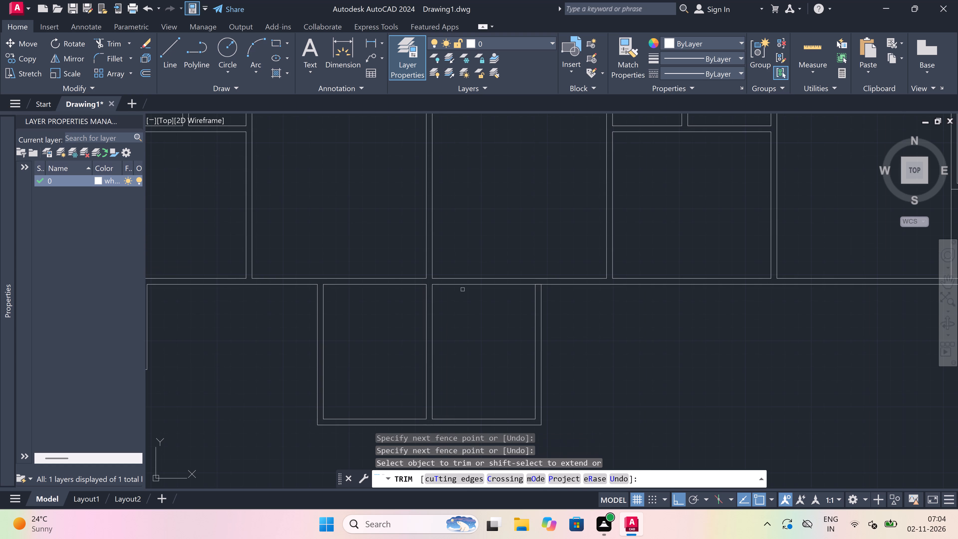
Trim the main south wall's outer line between the two faces of the east projecting room's east wall.
scroll(495, 281, up, 2)
scroll(620, 299, up, 2)
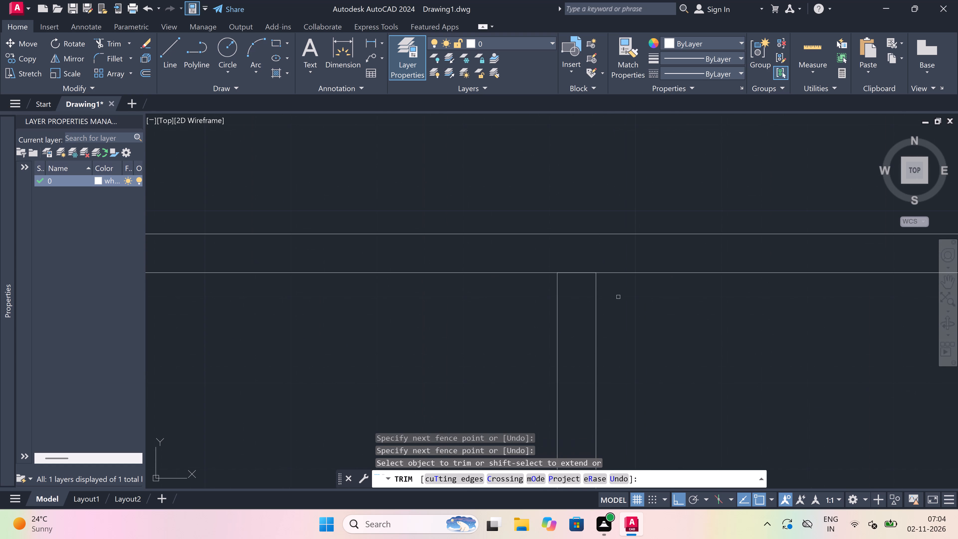
scroll(591, 281, up, 2)
click(591, 281)
click(531, 219)
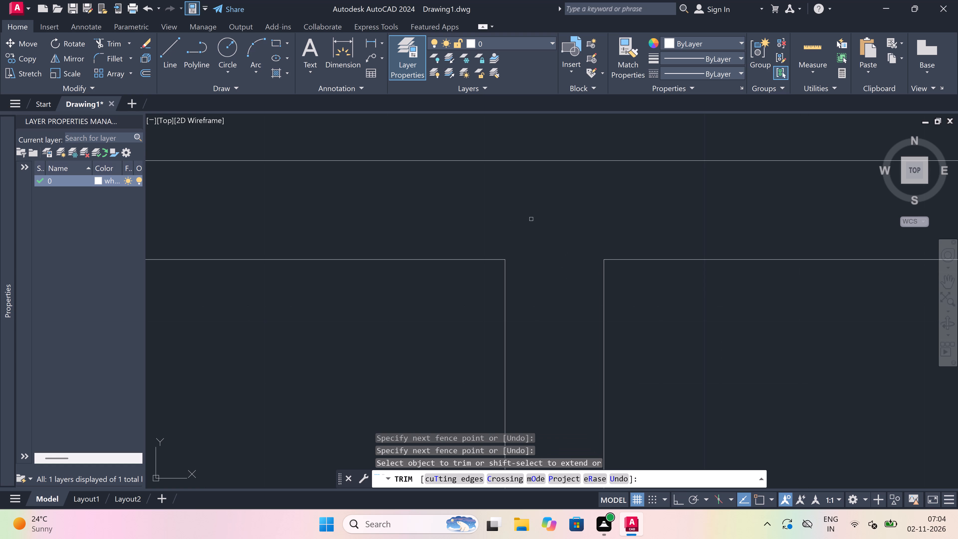
scroll(456, 239, down, 8)
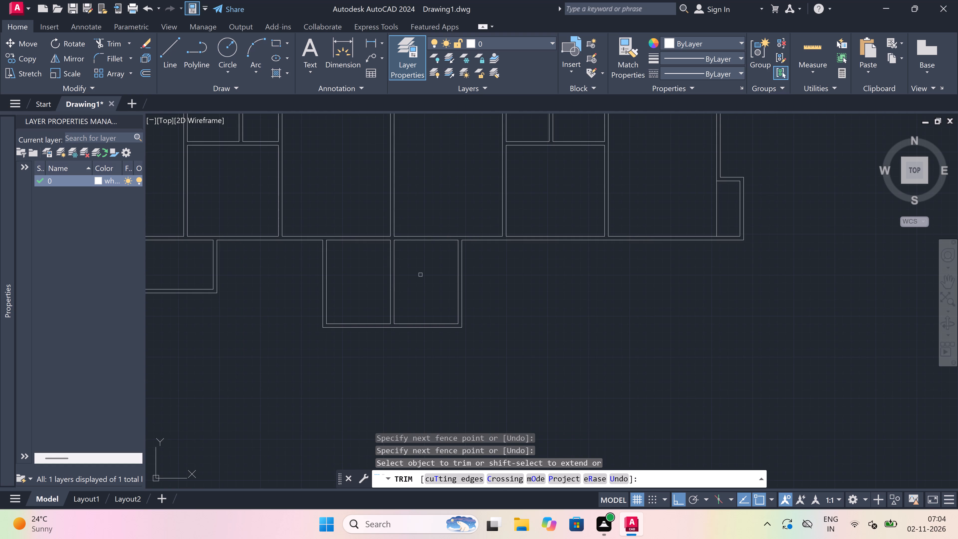
key(Escape)
Draw a 5' line south from the outer southeast corner of the small room at the plan's east end.
scroll(406, 290, down, 3)
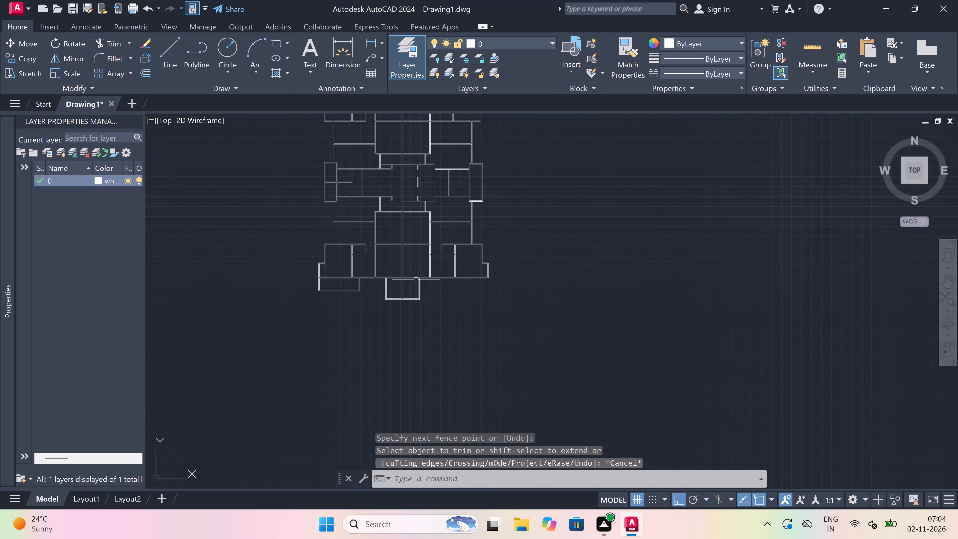
scroll(344, 279, up, 1)
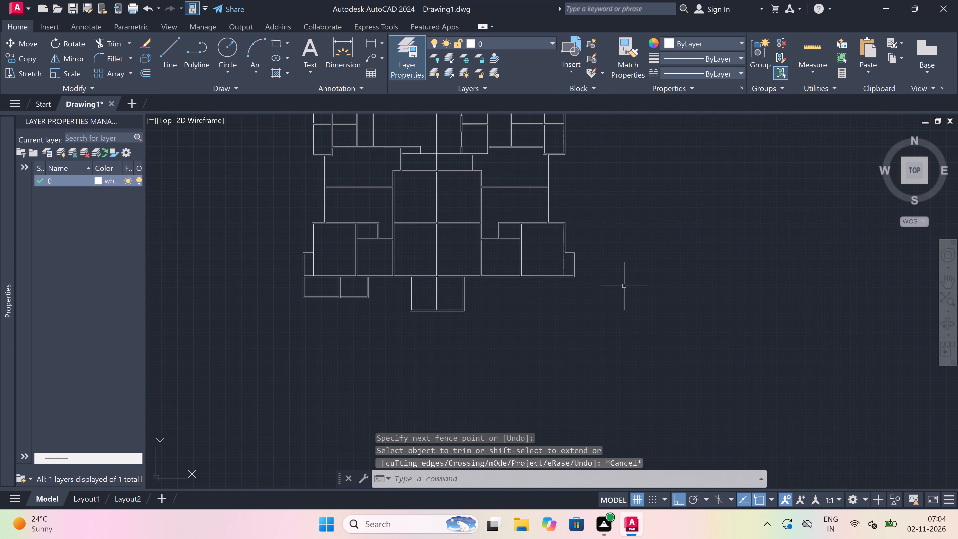
scroll(585, 272, up, 2)
scroll(504, 298, up, 1)
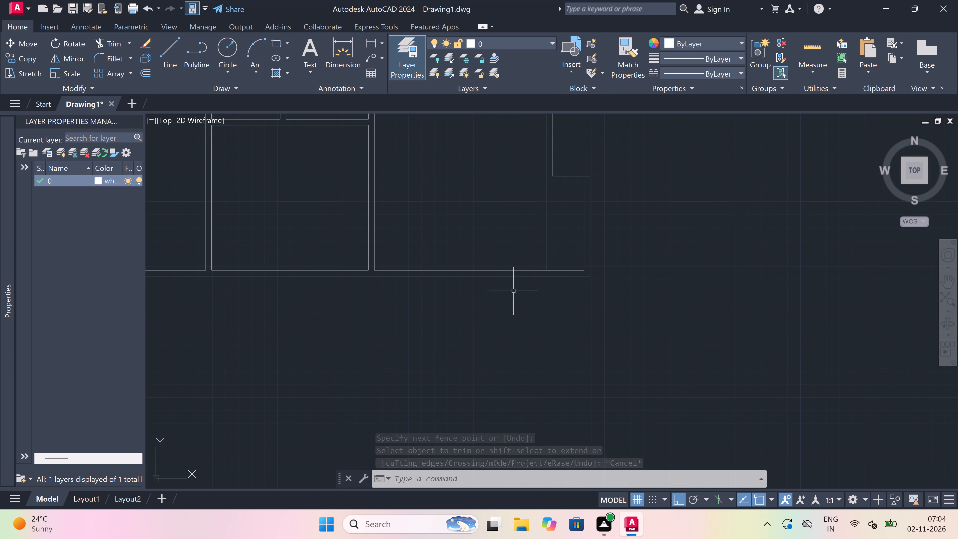
scroll(520, 288, up, 1)
key(l)
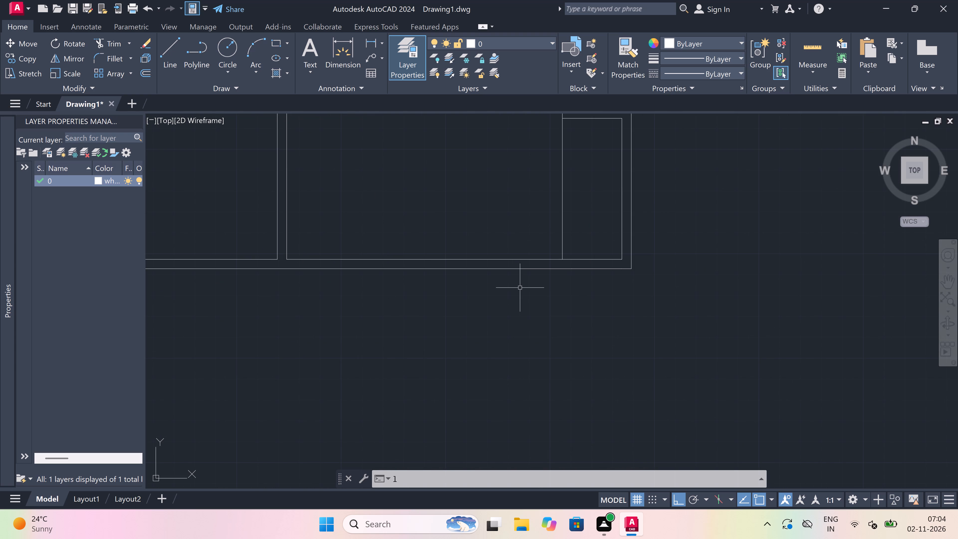
key(space)
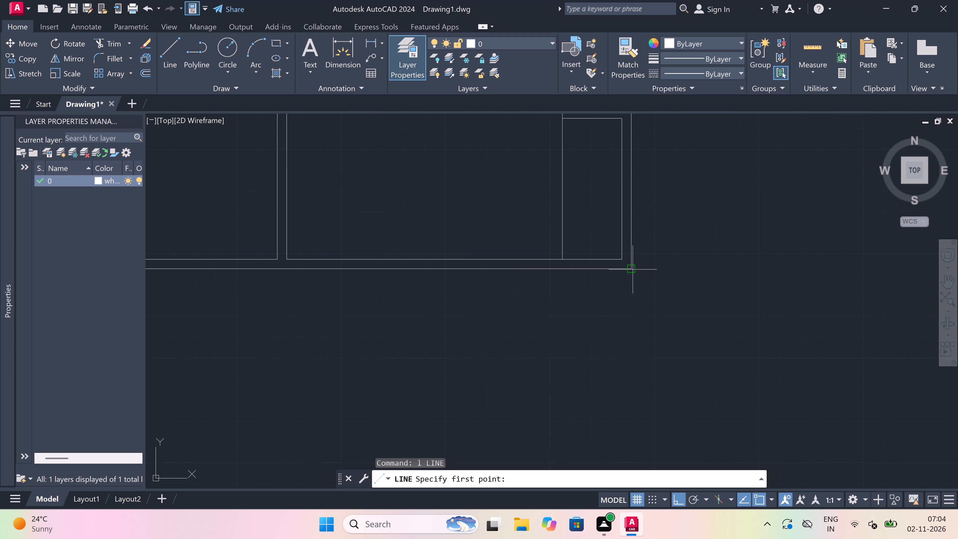
click(633, 268)
scroll(633, 268, down, 3)
scroll(632, 297, up, 2)
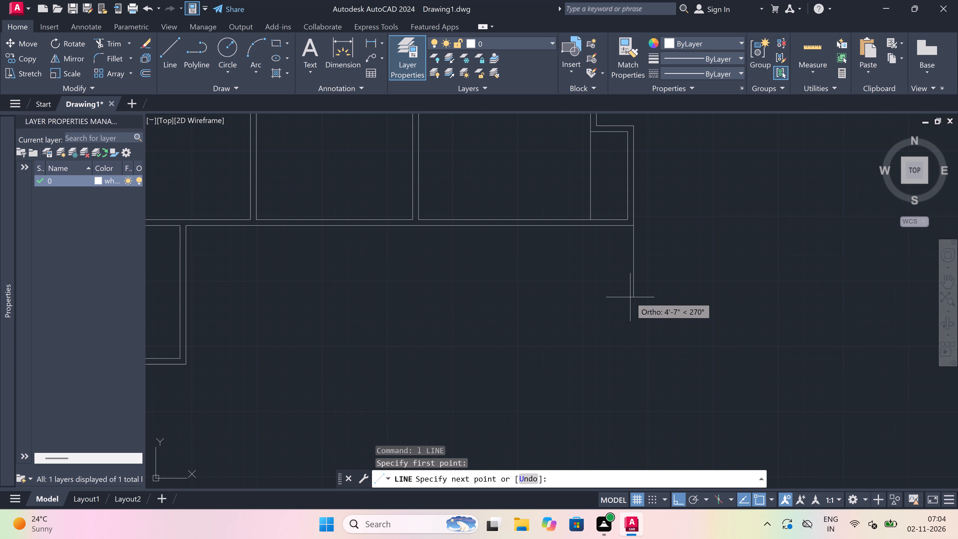
text(5')
key(space)
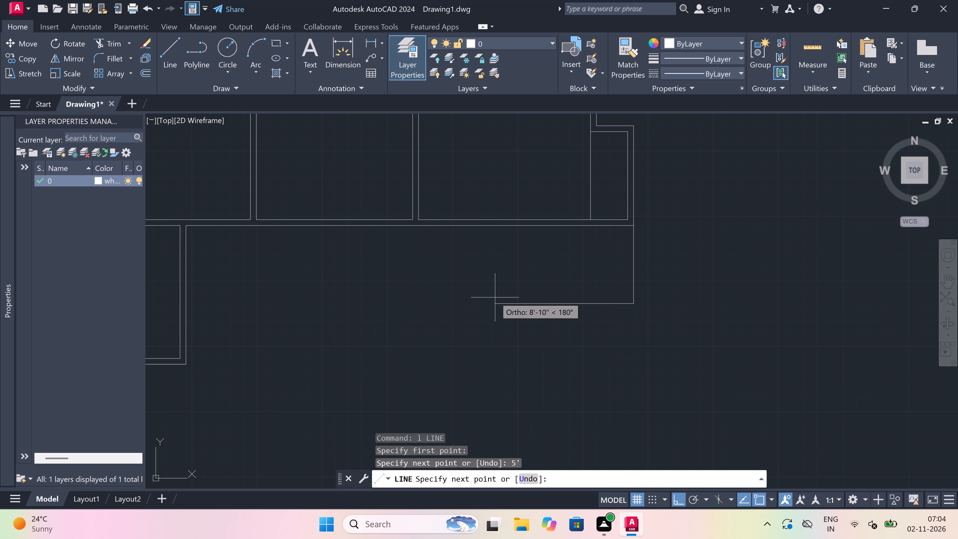
Continue the line 9' west, then north to the main south wall's outer line, enclosing the new southeast room.
key(9)
text(')
key(space)
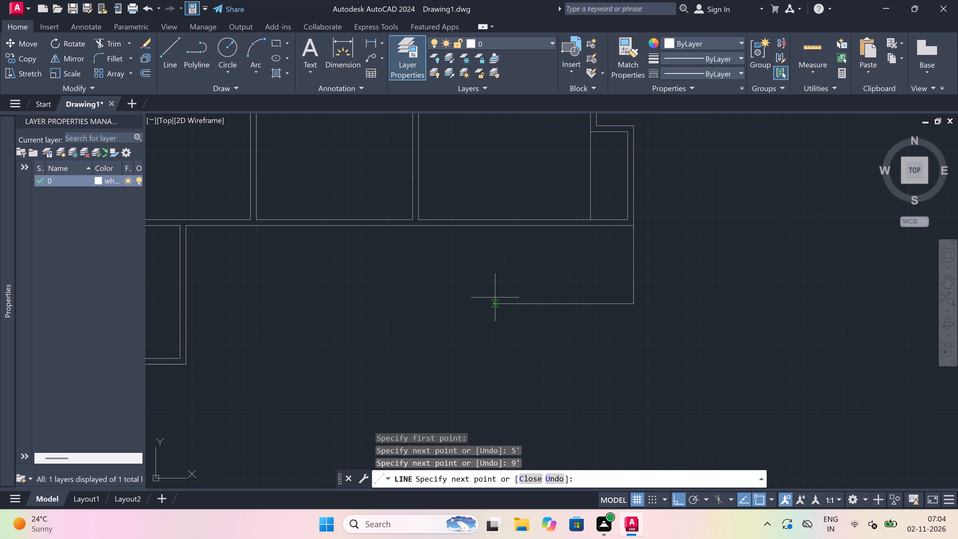
click(492, 226)
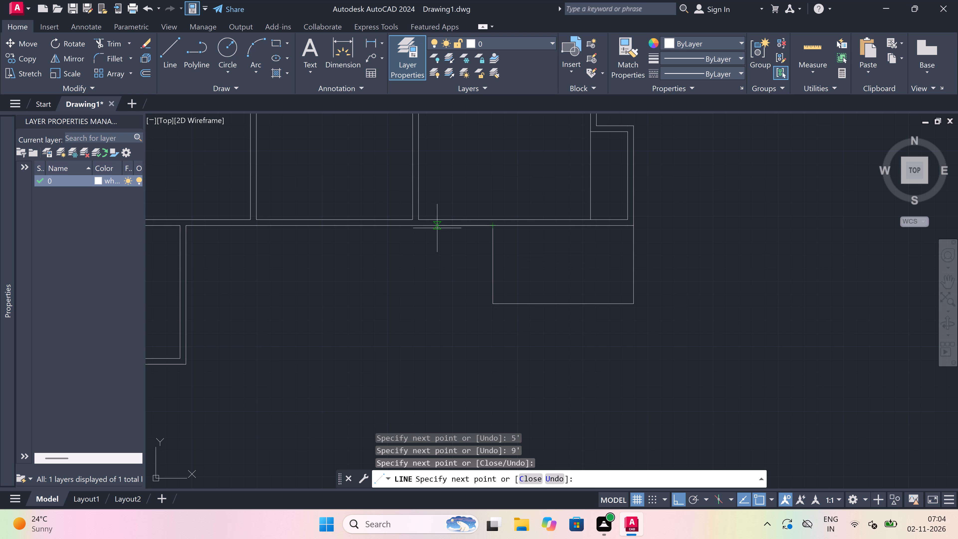
Continue the line around the southeast room's west and south sides, 4.5" outside the existing lines, closing up to its southeast corner.
text(4.5")
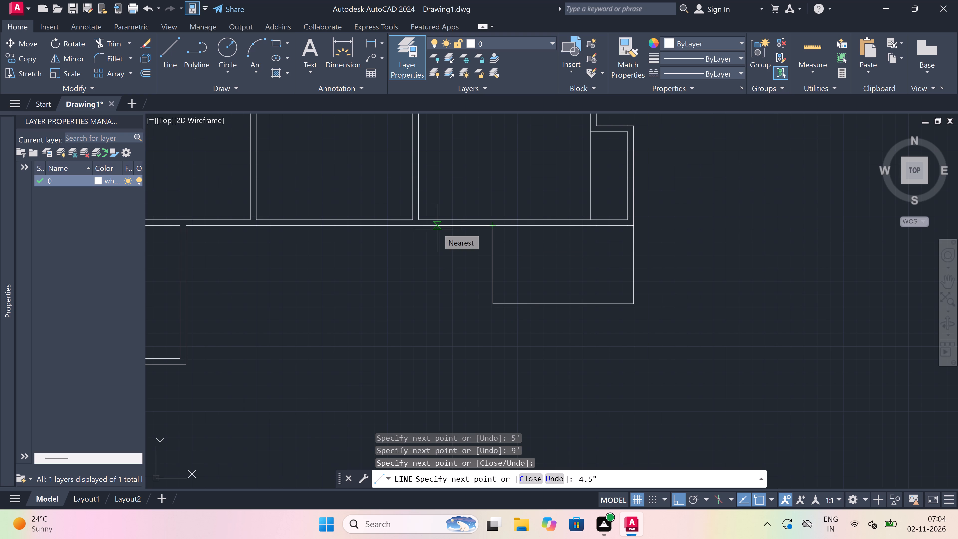
key(space)
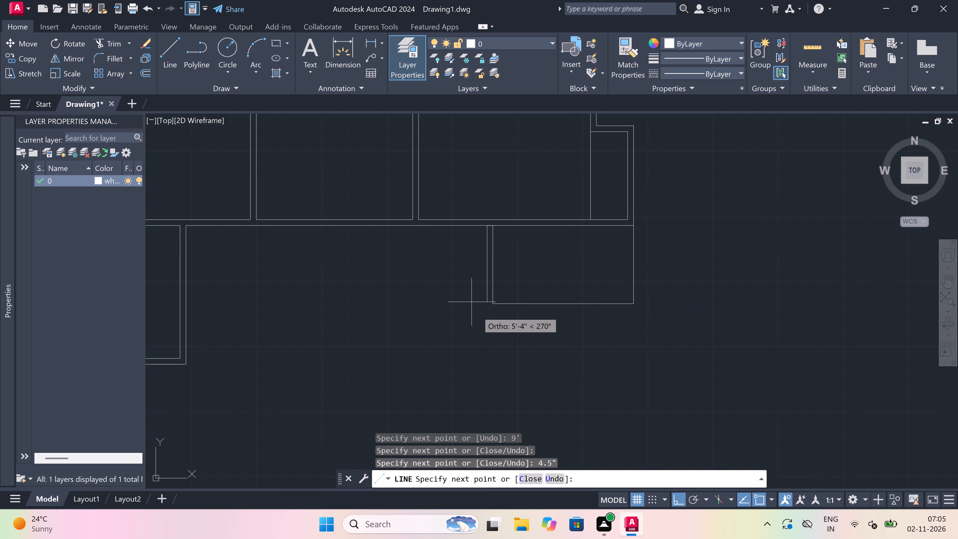
scroll(477, 312, up, 3)
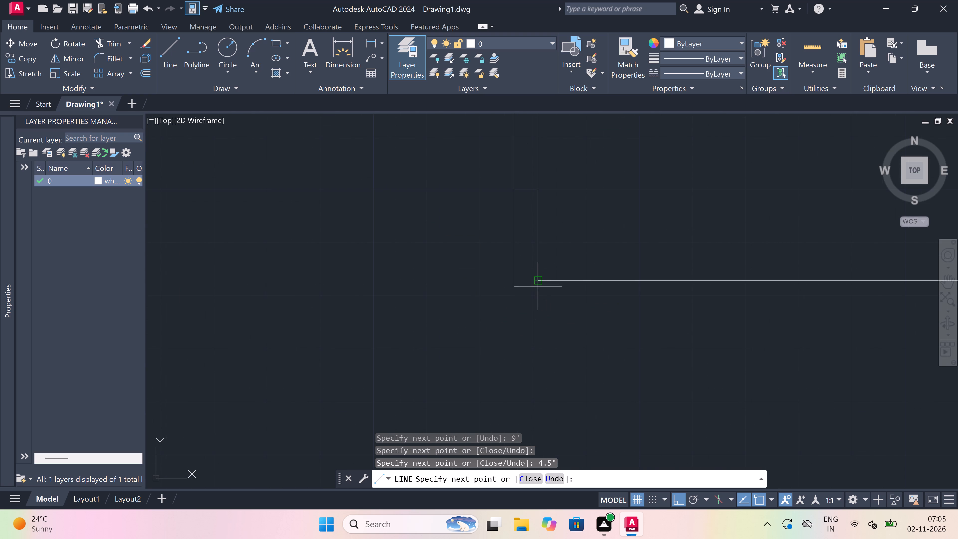
click(512, 278)
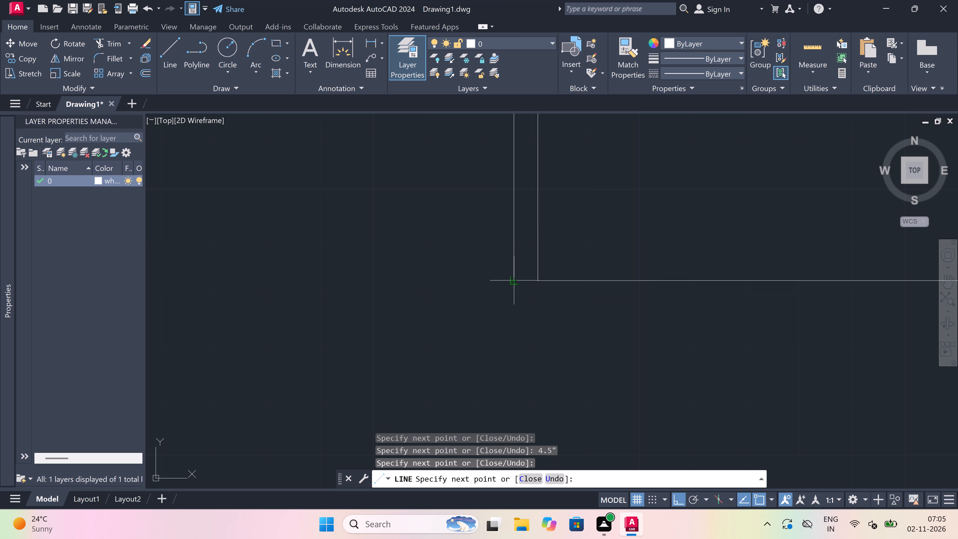
text(4.5")
key(space)
scroll(512, 362, down, 4)
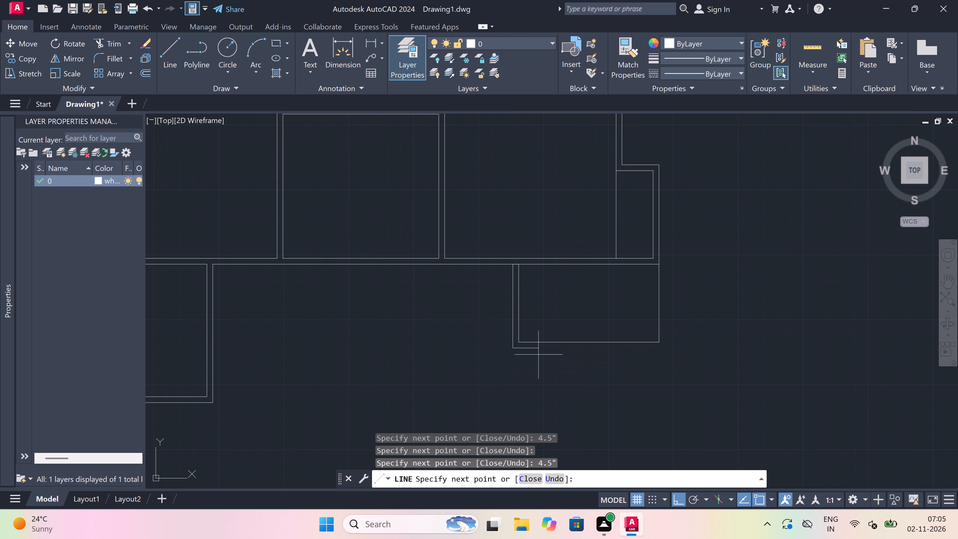
scroll(689, 339, up, 3)
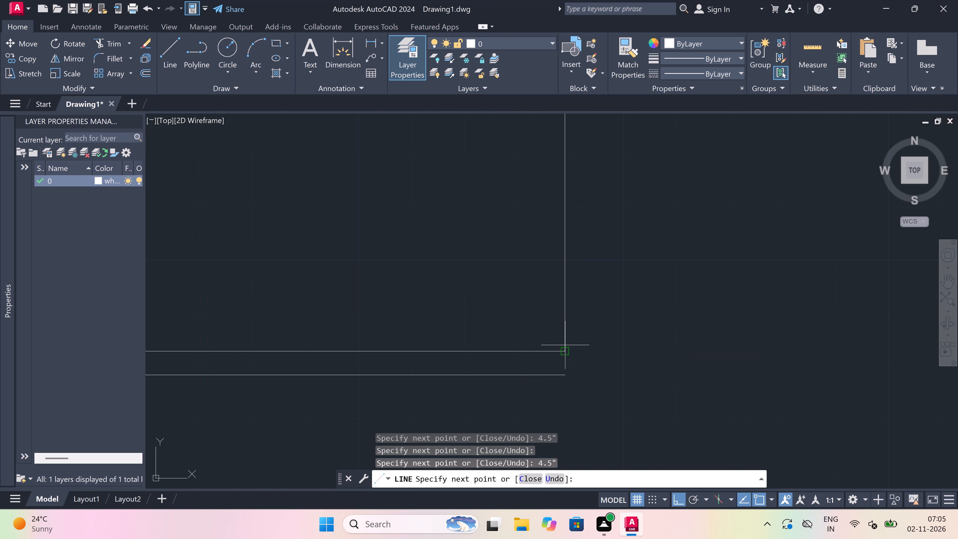
drag(566, 380, 566, 375)
click(566, 352)
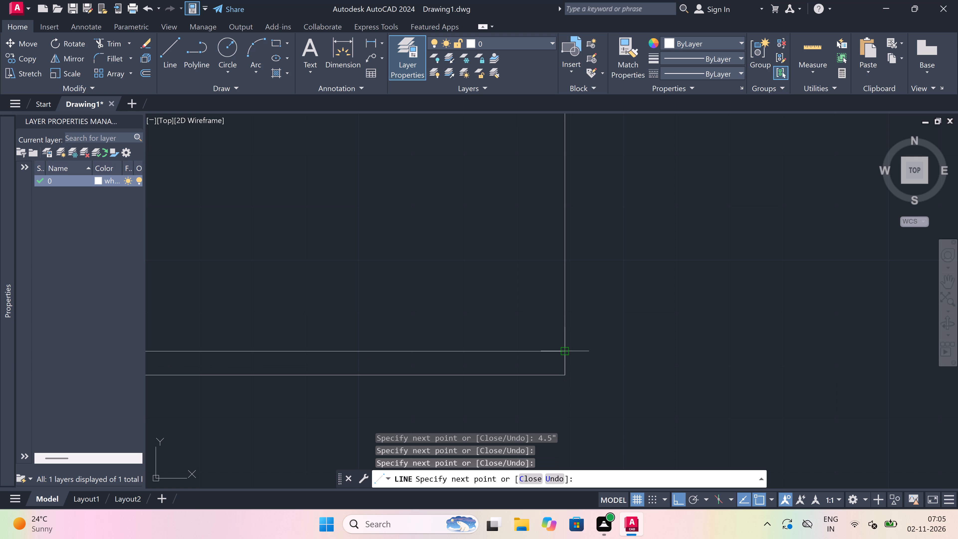
key(Escape)
Draw the southeast room's east wall inner face, 4.5" west of the outer southeast corner, north to the main south wall's outer line.
key(space)
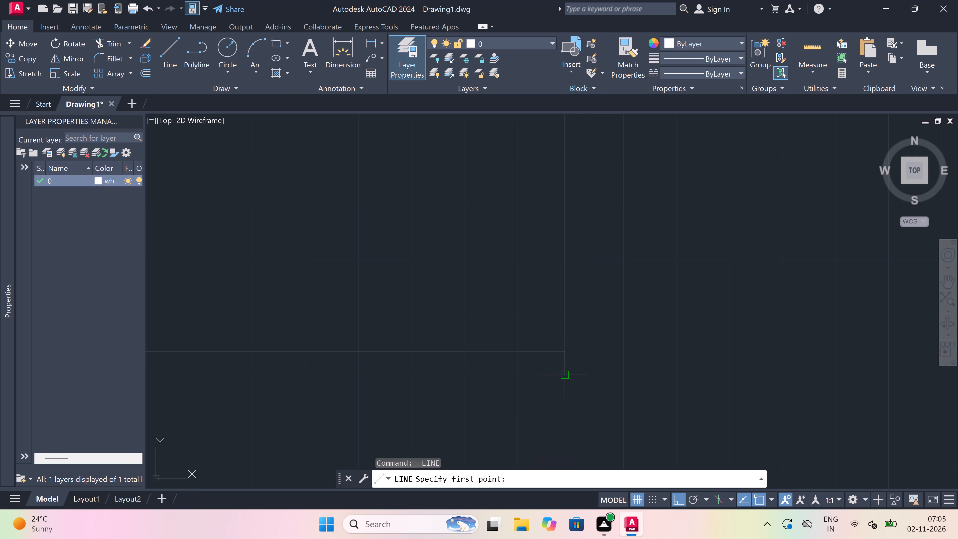
click(565, 372)
text(4.5")
key(space)
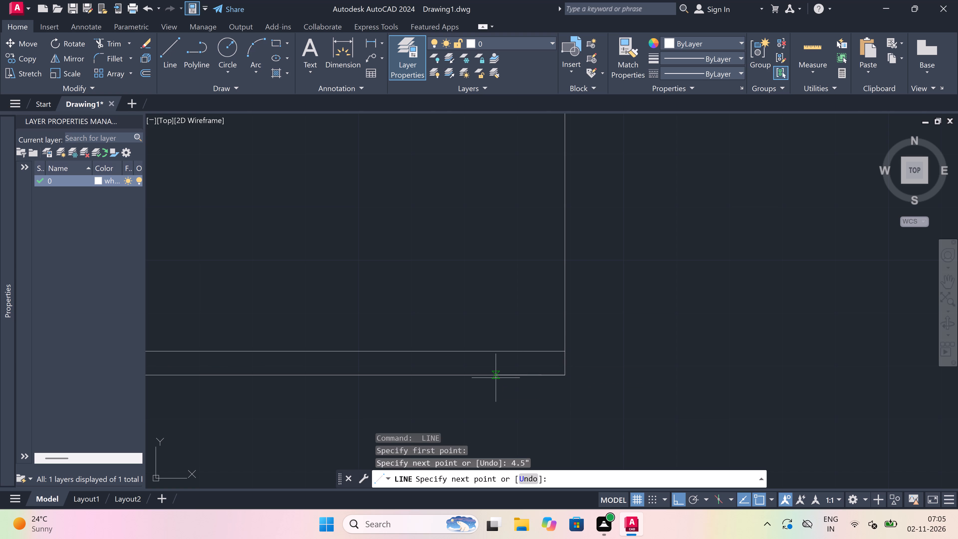
scroll(497, 377, down, 5)
scroll(504, 333, up, 3)
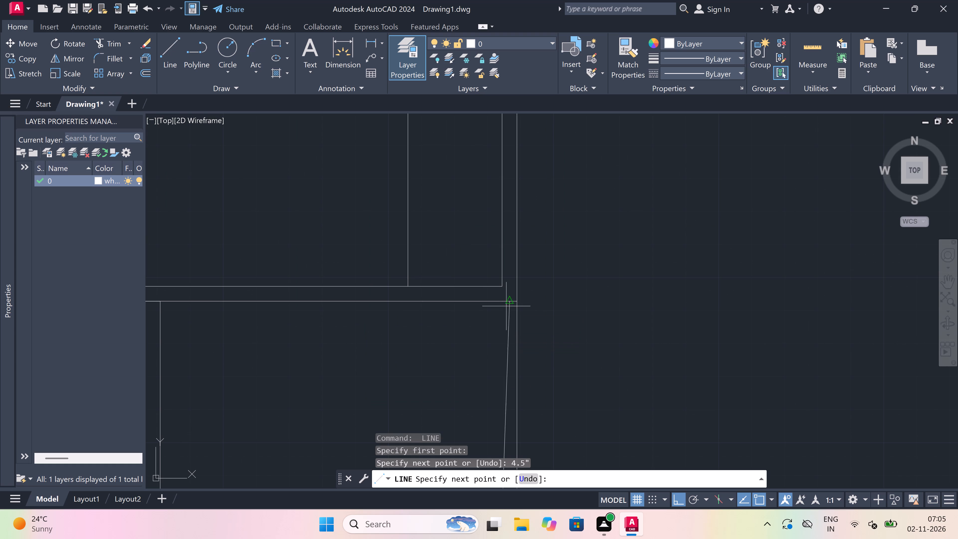
click(500, 304)
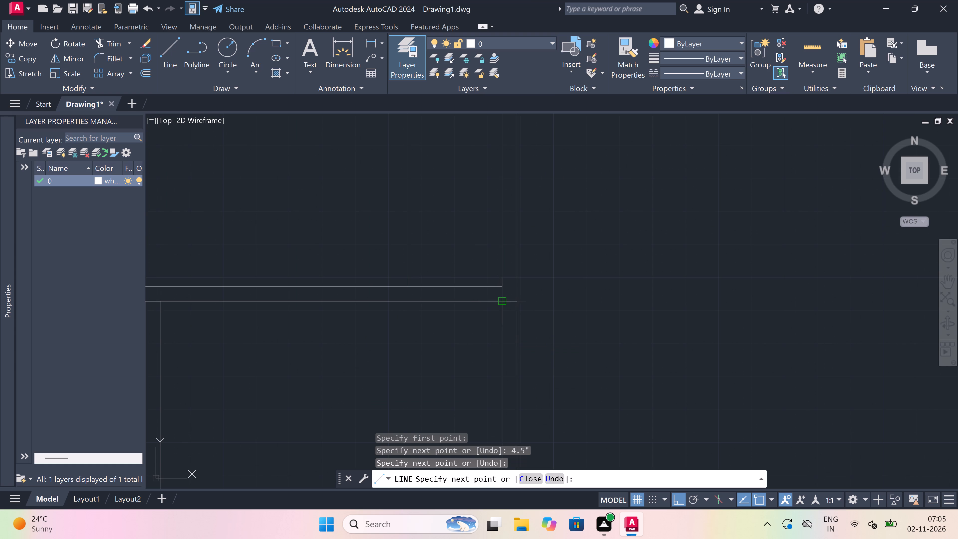
key(Escape)
Trim the main south wall's outer line between the two faces of the southeast room's east wall.
text(tr)
key(space)
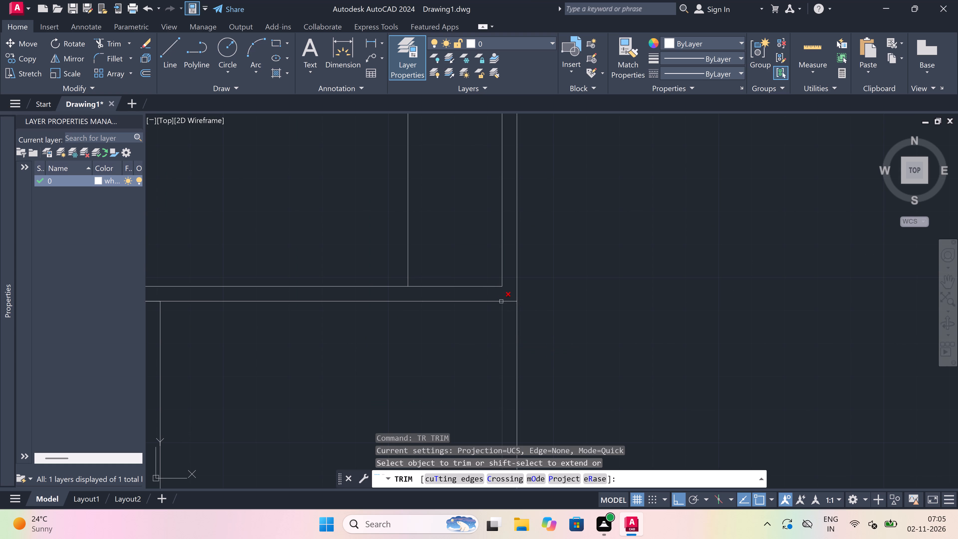
scroll(503, 298, up, 2)
click(523, 295)
click(520, 334)
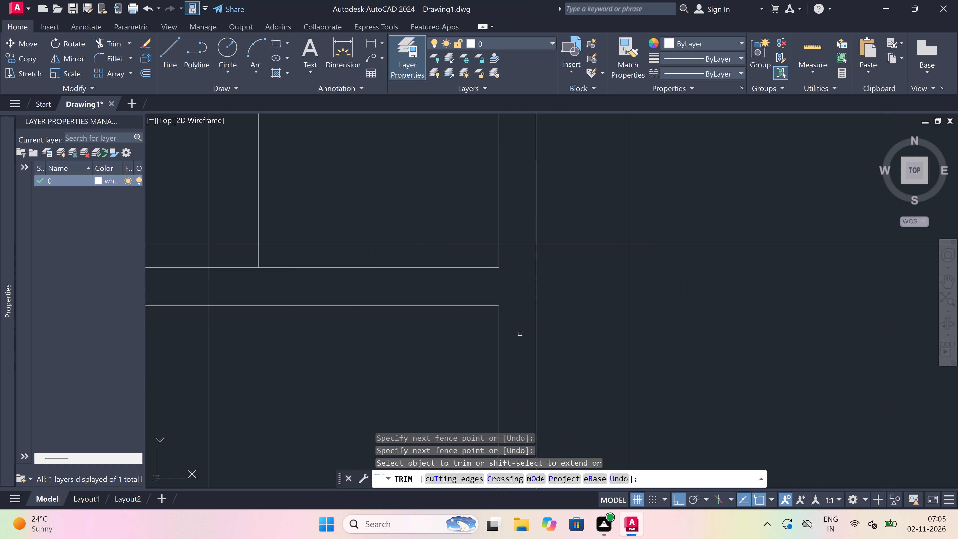
Trim the overlapping inner face lines at the southeast room's southeast corner.
scroll(514, 303, down, 7)
scroll(506, 353, up, 2)
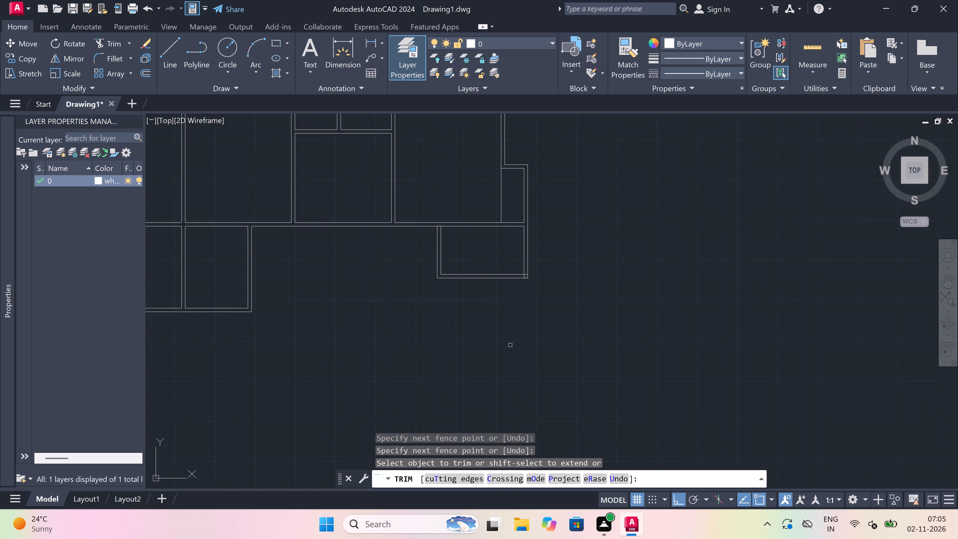
scroll(525, 282, up, 6)
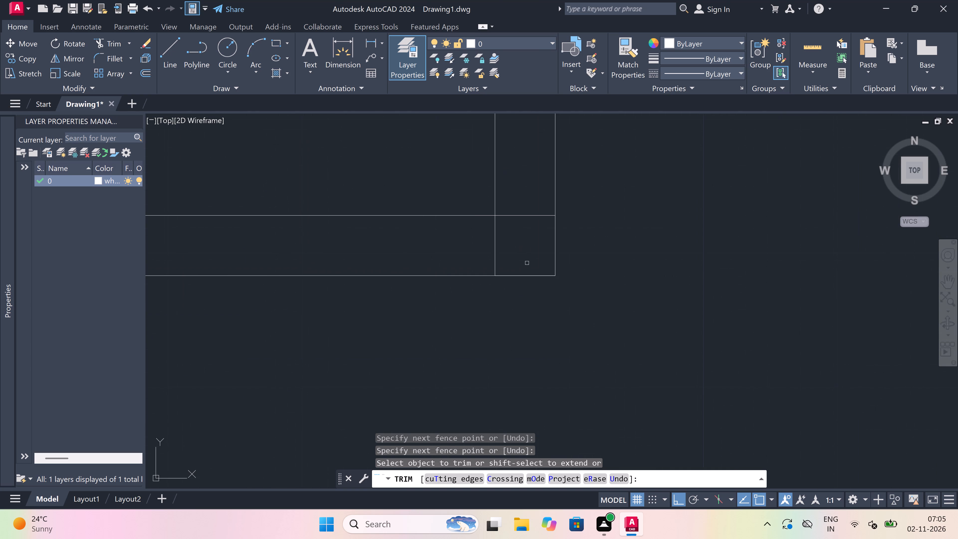
scroll(528, 222, up, 1)
click(528, 202)
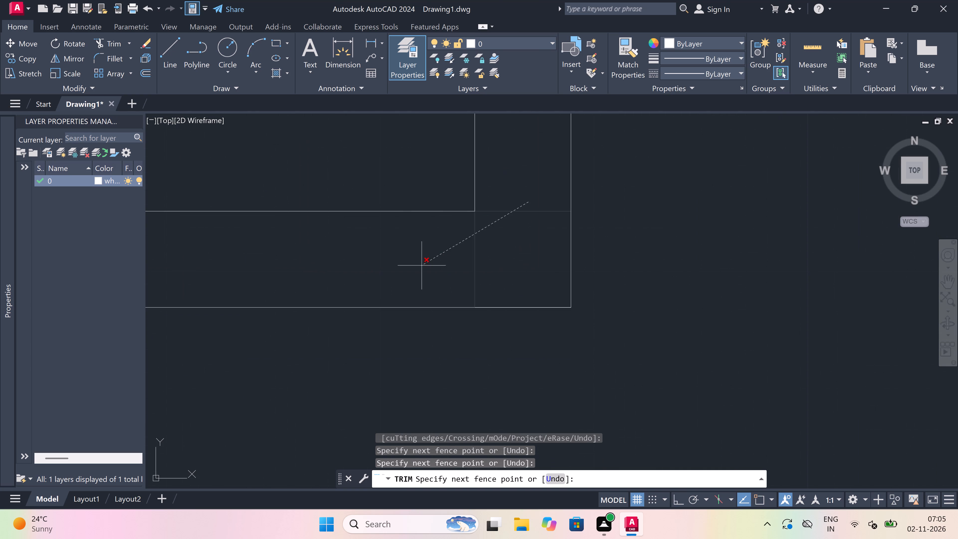
click(415, 270)
Trim the main south wall's outer line between the two faces of the southeast room's west wall.
scroll(535, 272, down, 7)
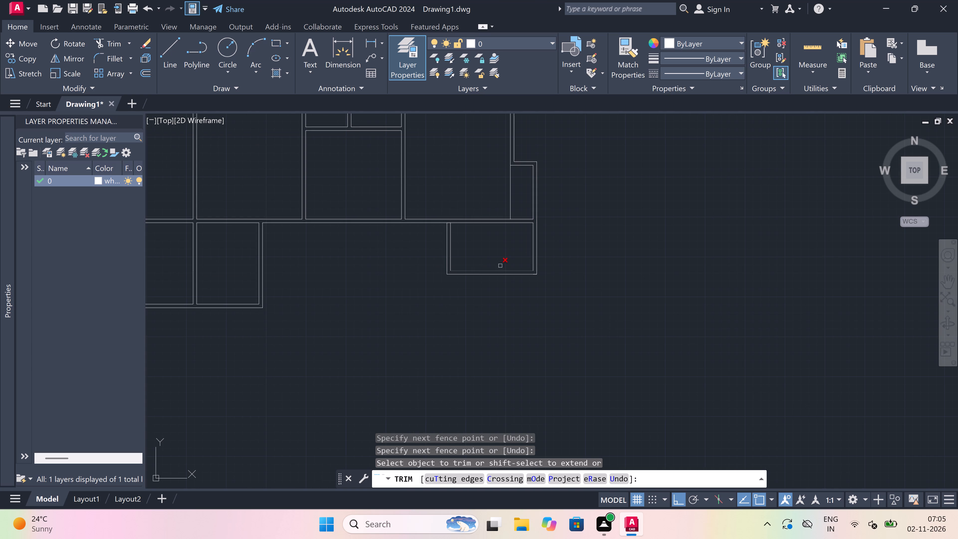
scroll(451, 213, up, 3)
scroll(434, 258, up, 1)
click(445, 251)
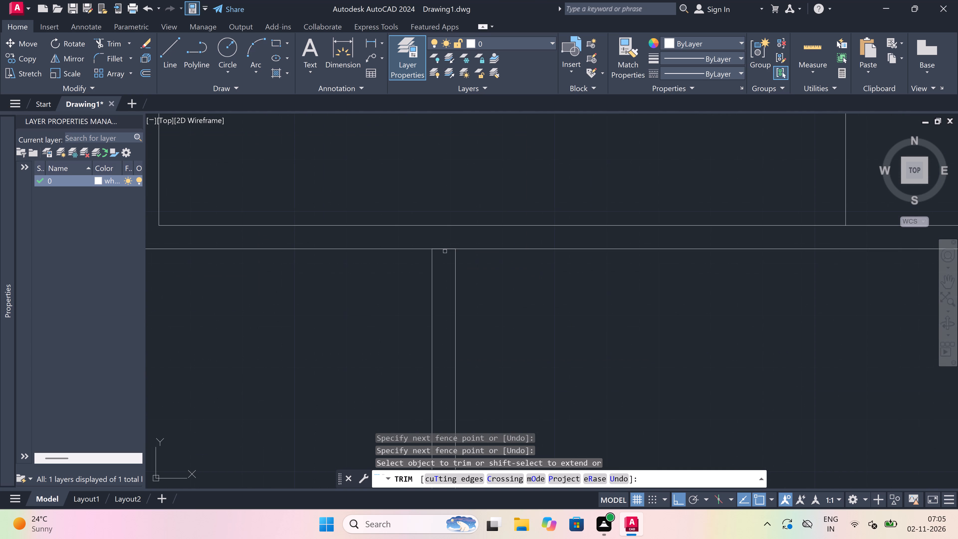
click(445, 242)
click(441, 276)
key(Escape)
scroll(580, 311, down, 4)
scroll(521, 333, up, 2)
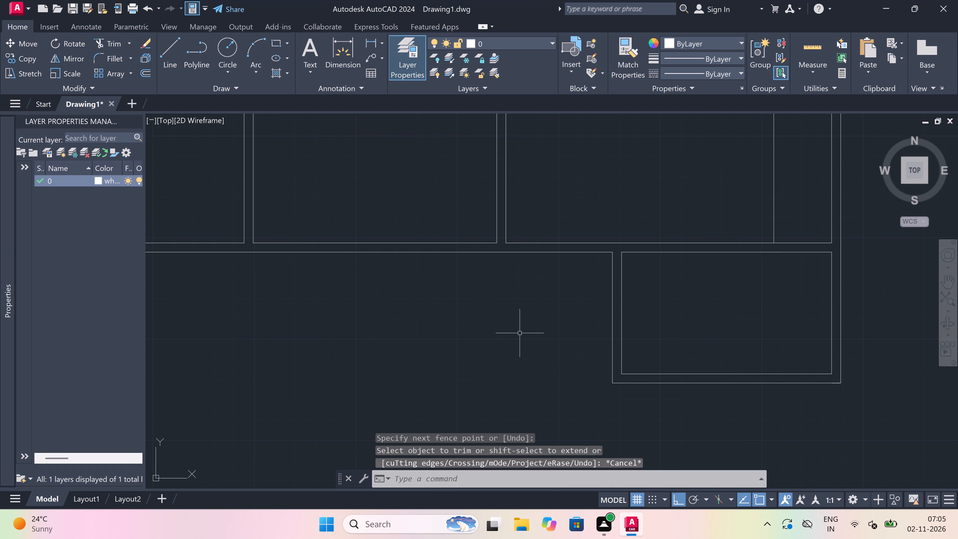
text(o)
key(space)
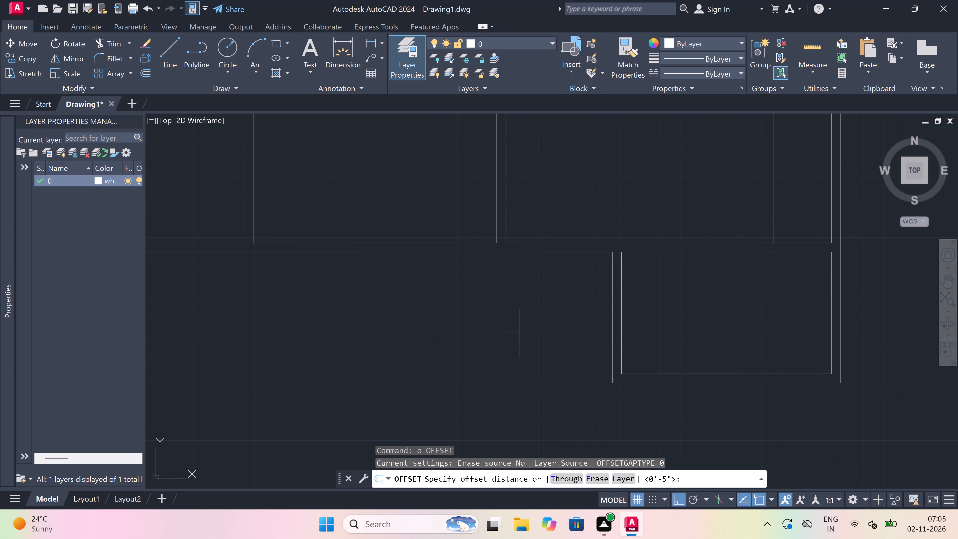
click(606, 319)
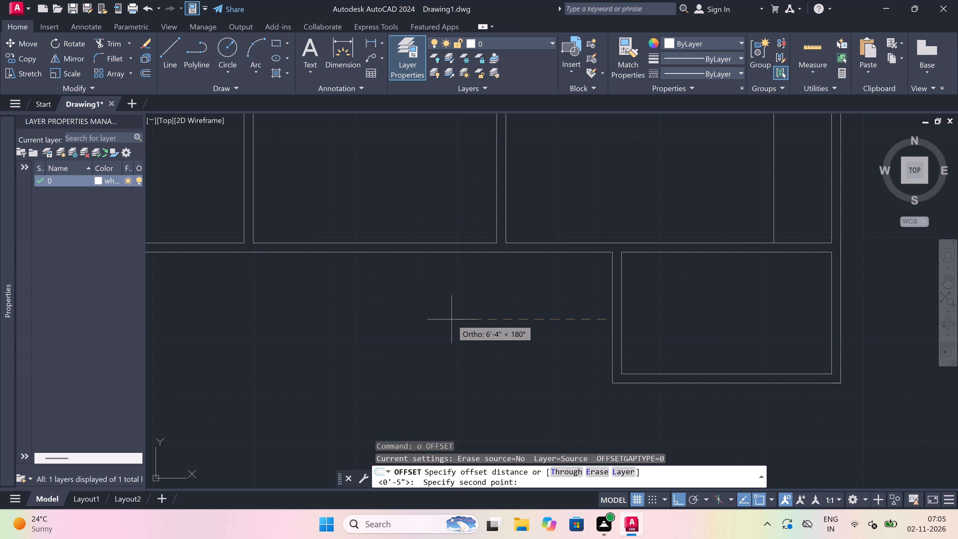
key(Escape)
Offset the outer face of the southeast room's west wall 7' to the west.
key(space)
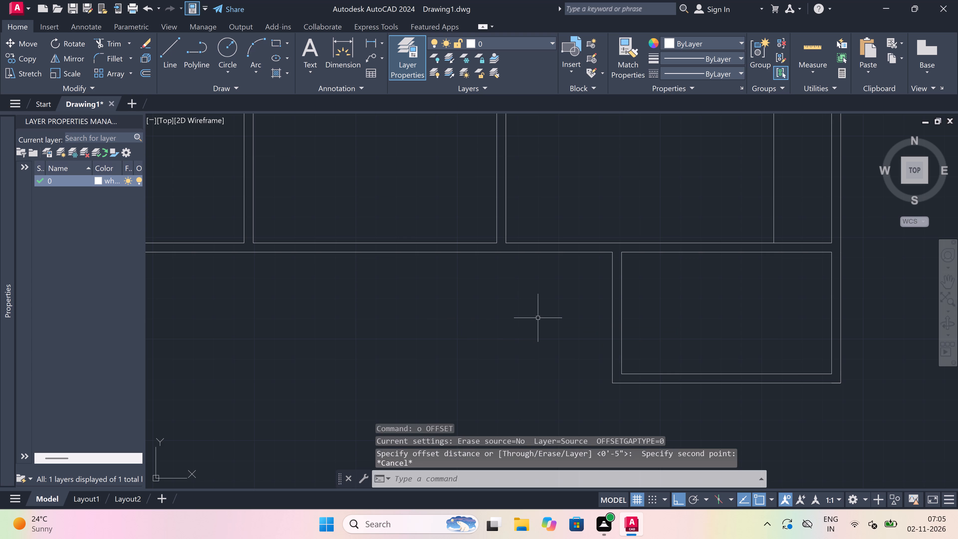
click(610, 296)
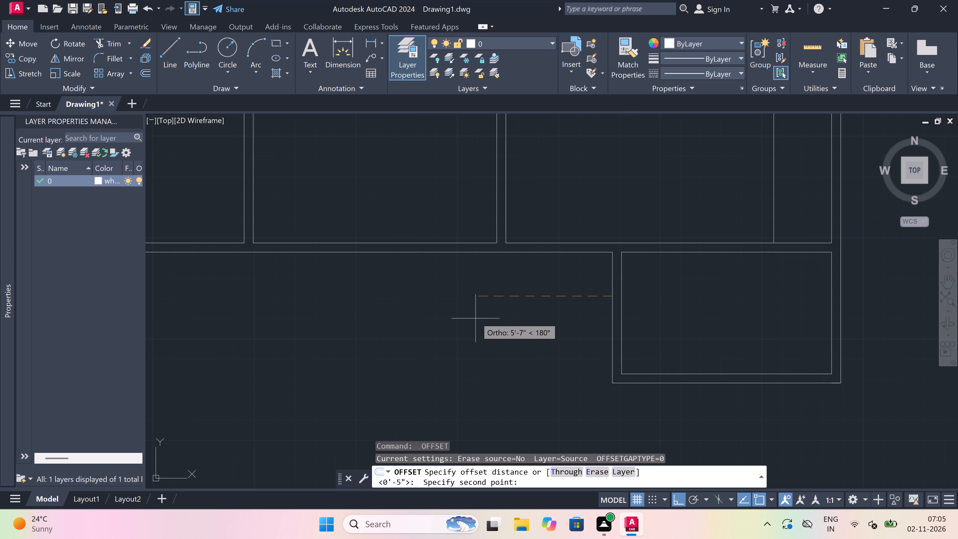
text(7')
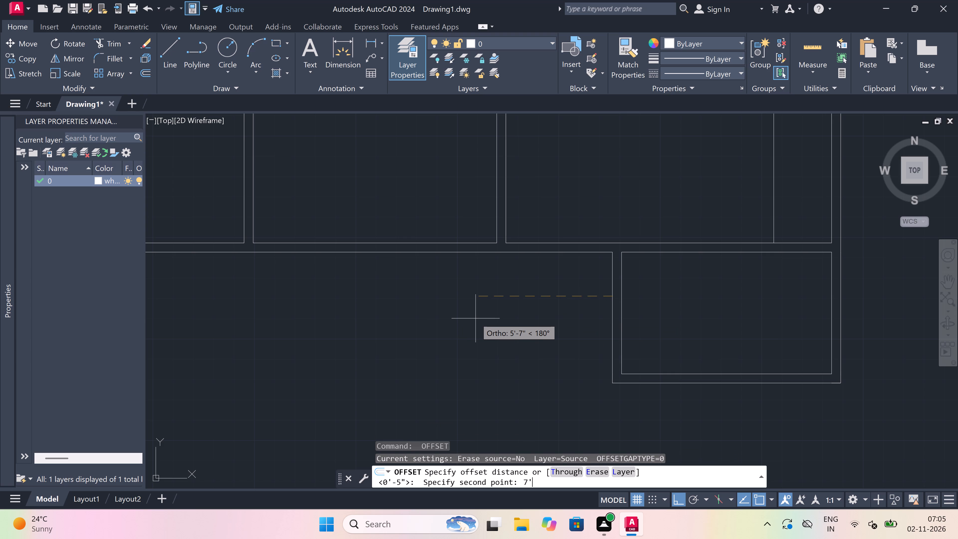
key(space)
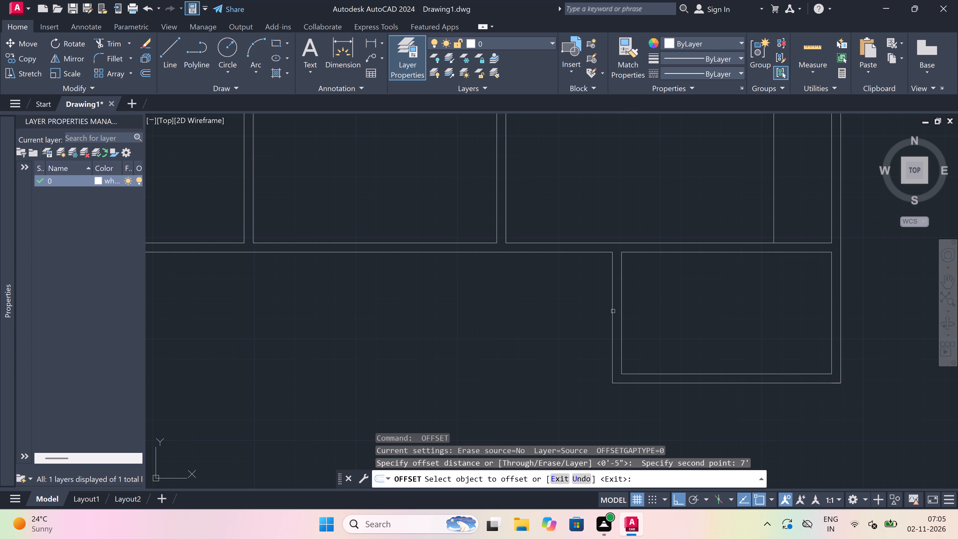
drag(612, 310, 601, 308)
click(527, 307)
key(Escape)
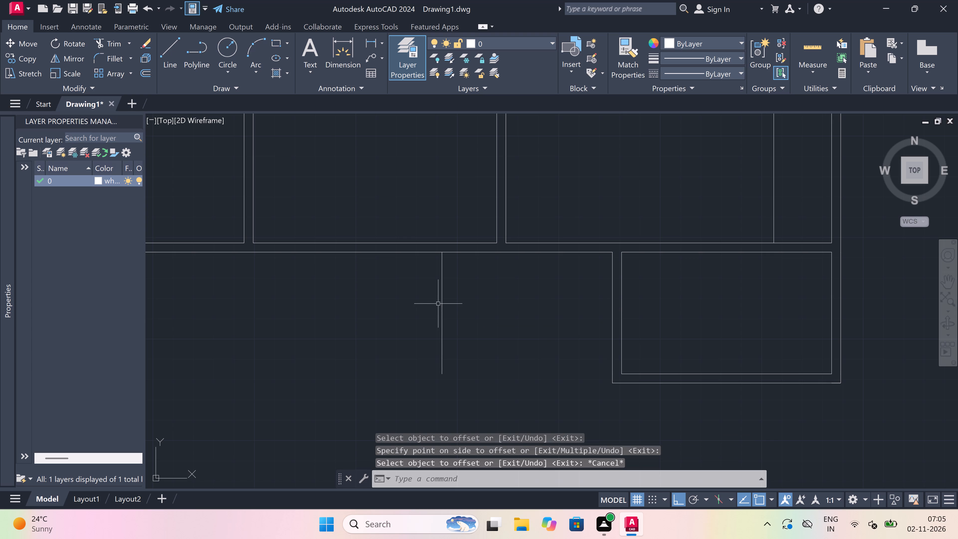
Offset the new vertical line 4.5" to the west to form a double-line wall.
key(space)
click(444, 304)
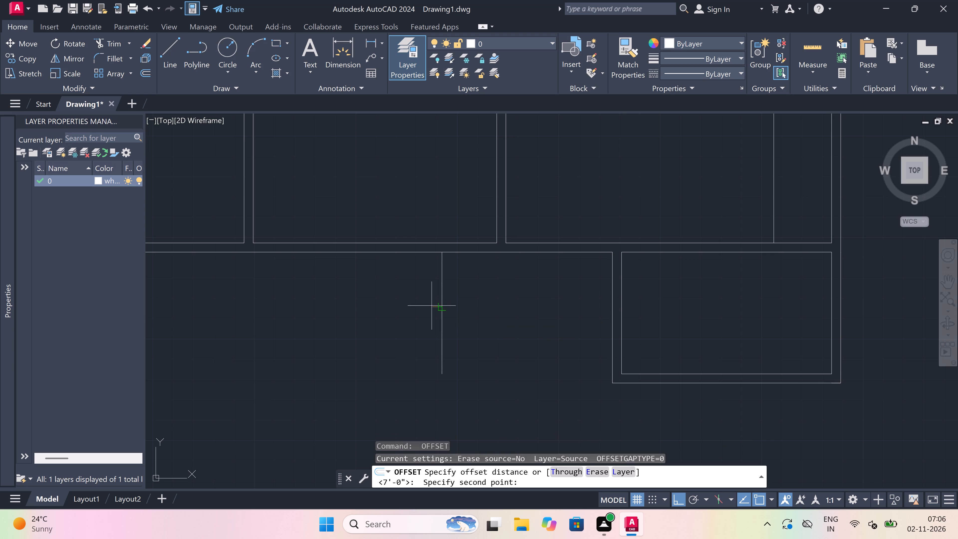
text(4.5")
key(space)
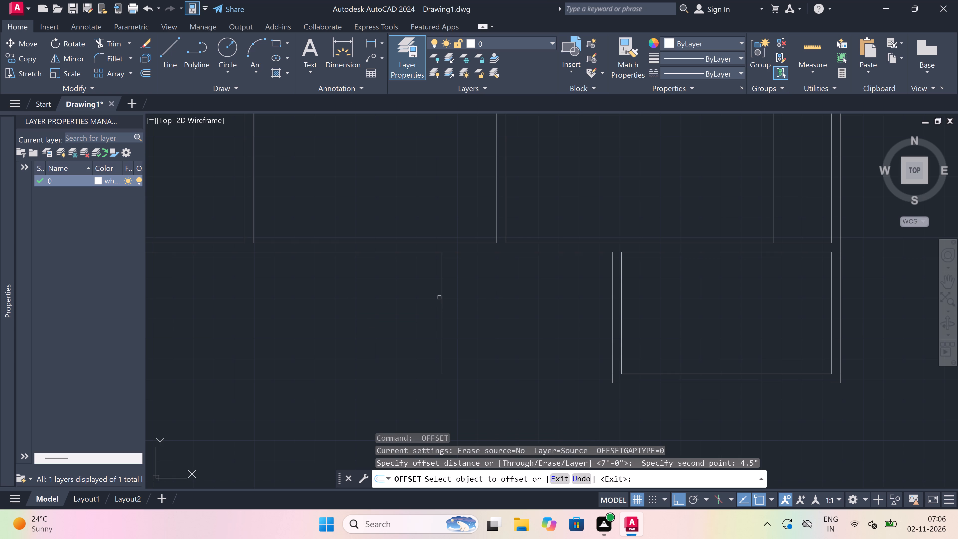
drag(442, 296, 428, 297)
click(377, 300)
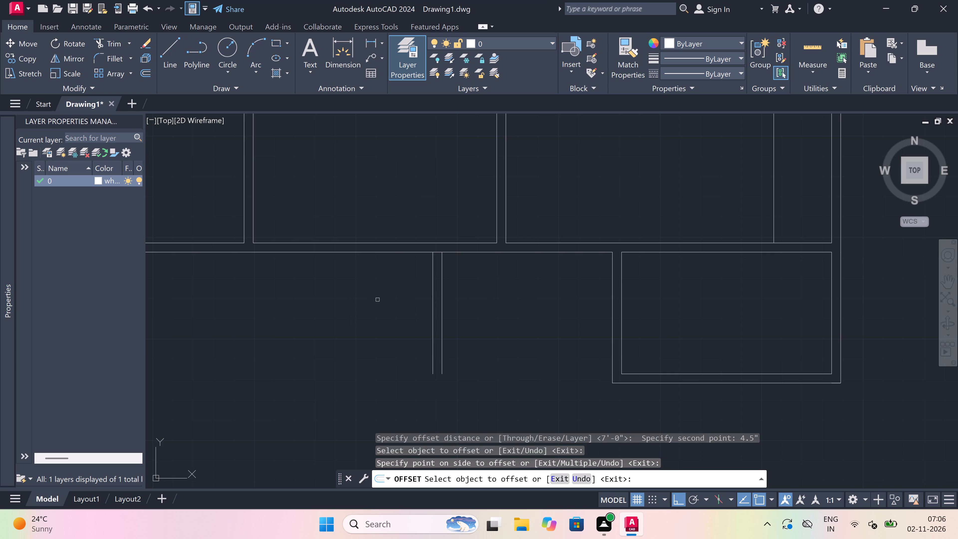
key(Escape)
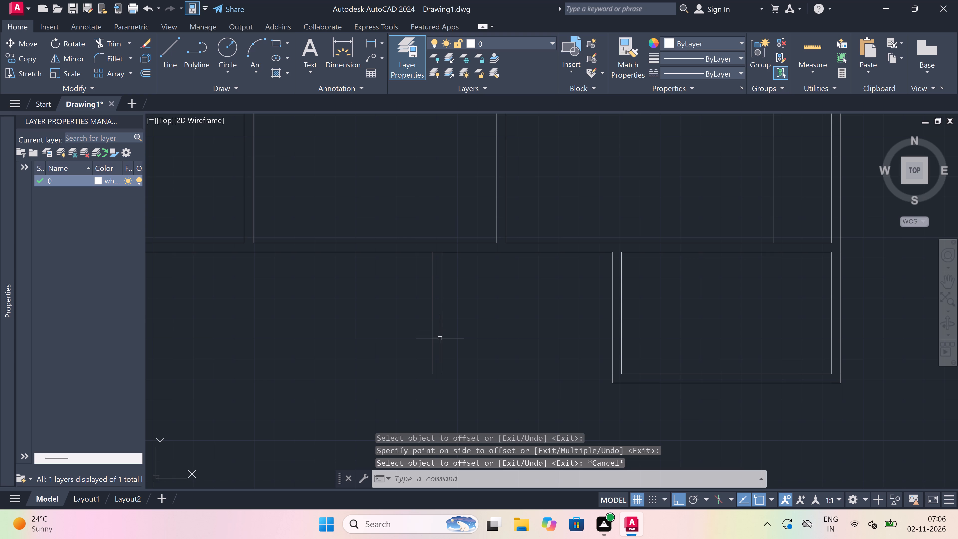
Fillet the new west wall's east face with the southeast room's inner south line at zero radius, forming a square corner.
key(f)
key(space)
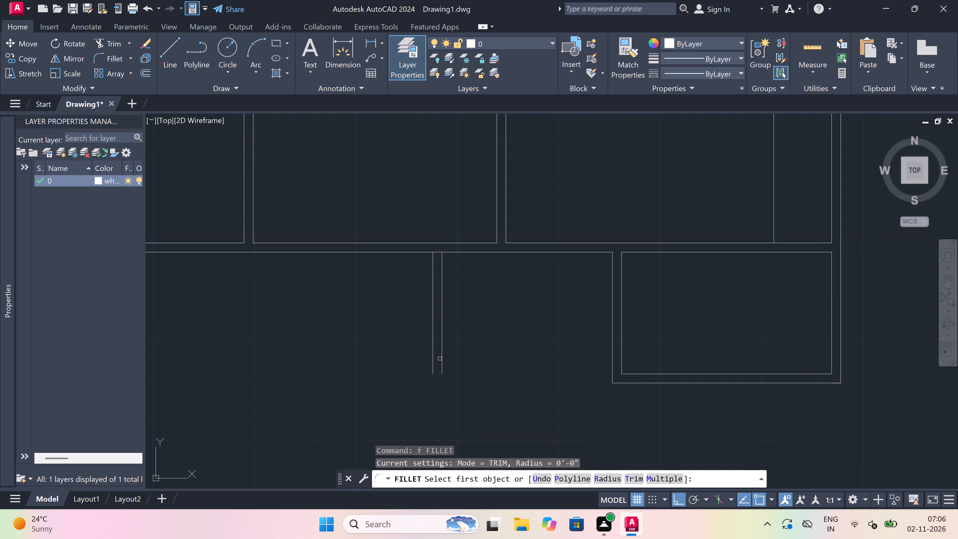
click(442, 354)
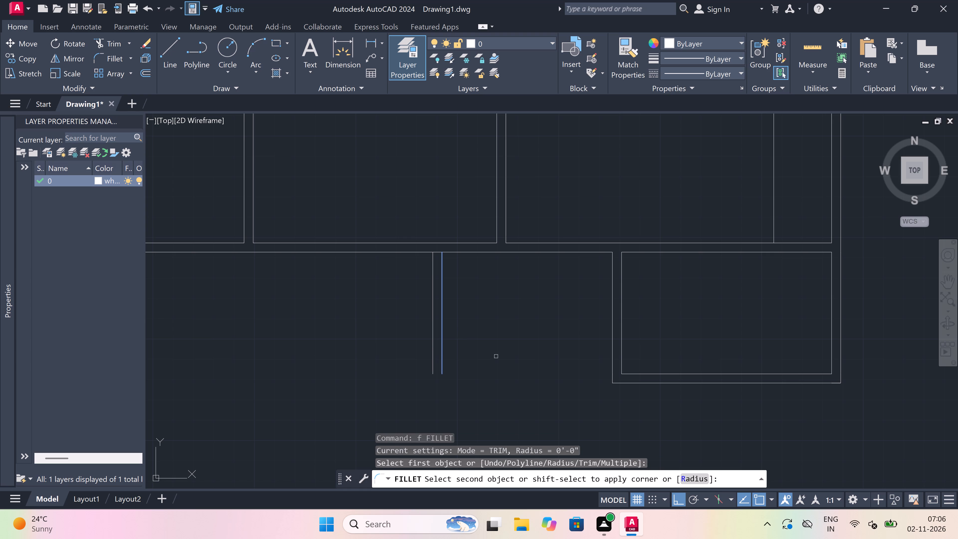
click(665, 375)
Fillet the southeast room's outer south line with the new west wall's west face at zero radius, forming a square outer corner.
key(space)
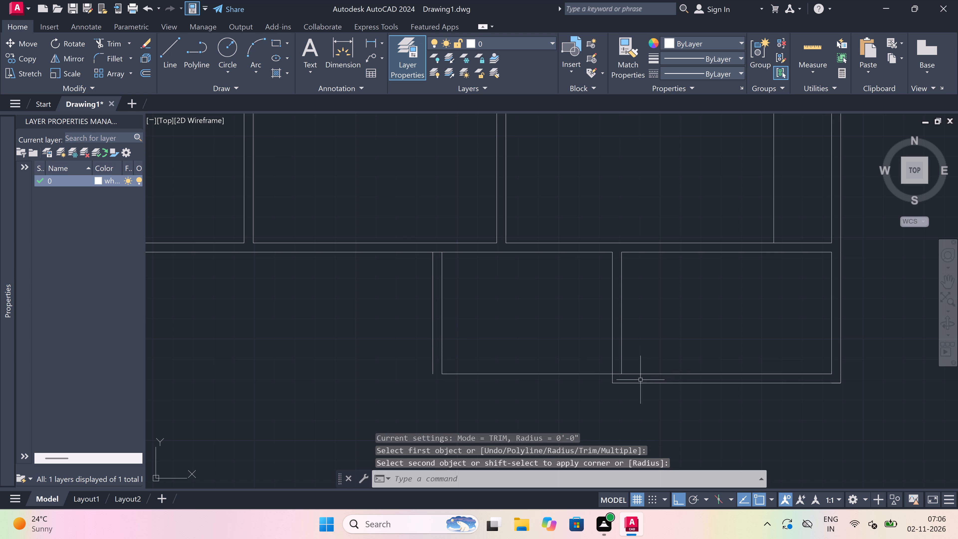
click(624, 384)
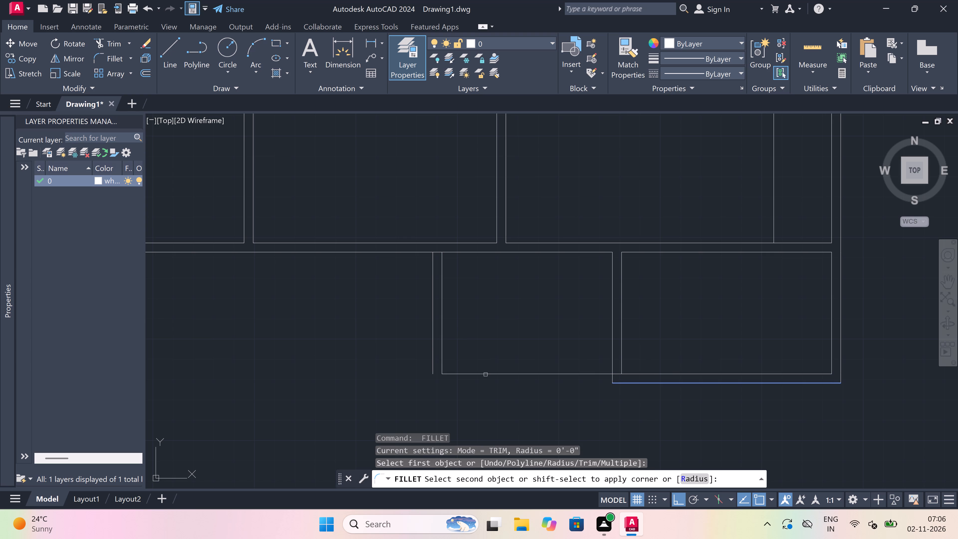
click(433, 357)
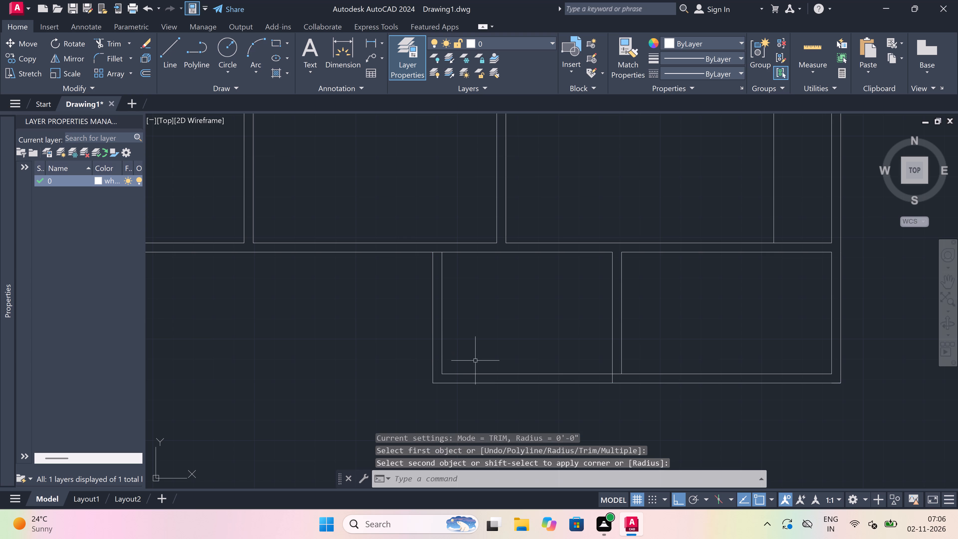
Trim the wall lines where the partition between the two southeast rooms meets the south wall, leaving a clean T-junction.
text(tr)
key(space)
scroll(612, 387, up, 2)
scroll(616, 367, up, 2)
click(604, 369)
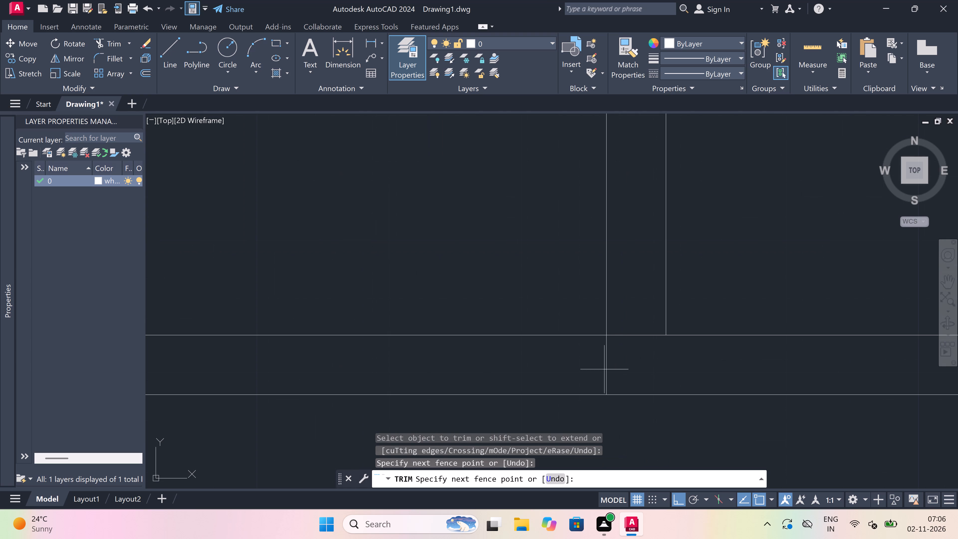
click(635, 326)
scroll(492, 364, down, 5)
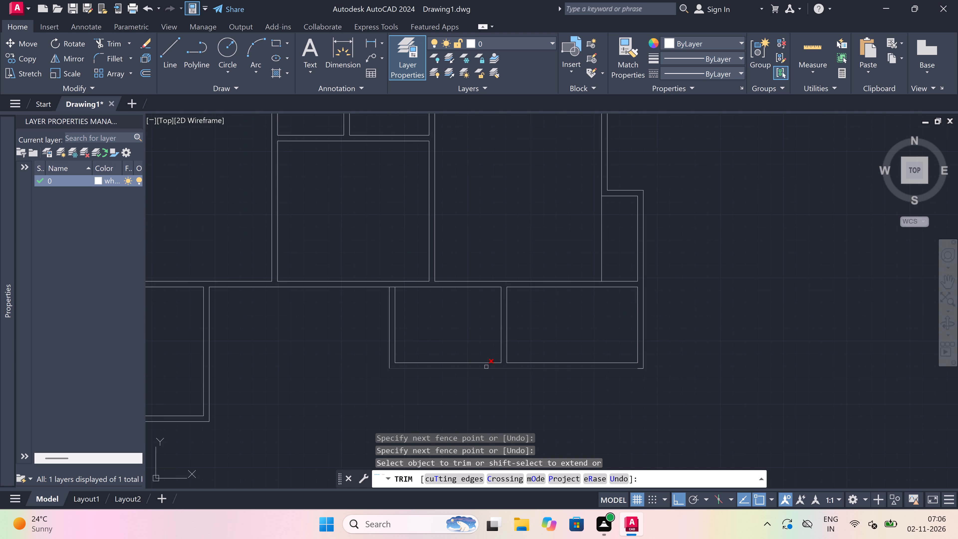
key(Escape)
scroll(476, 348, down, 3)
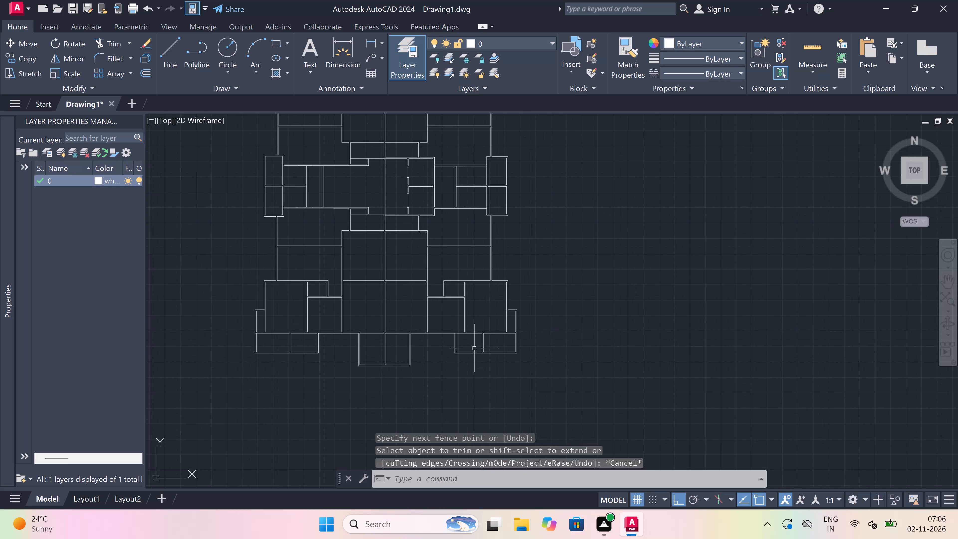
Offset the outer face of the central south block's east wall 7' to the east.
scroll(404, 332, up, 2)
scroll(446, 342, up, 1)
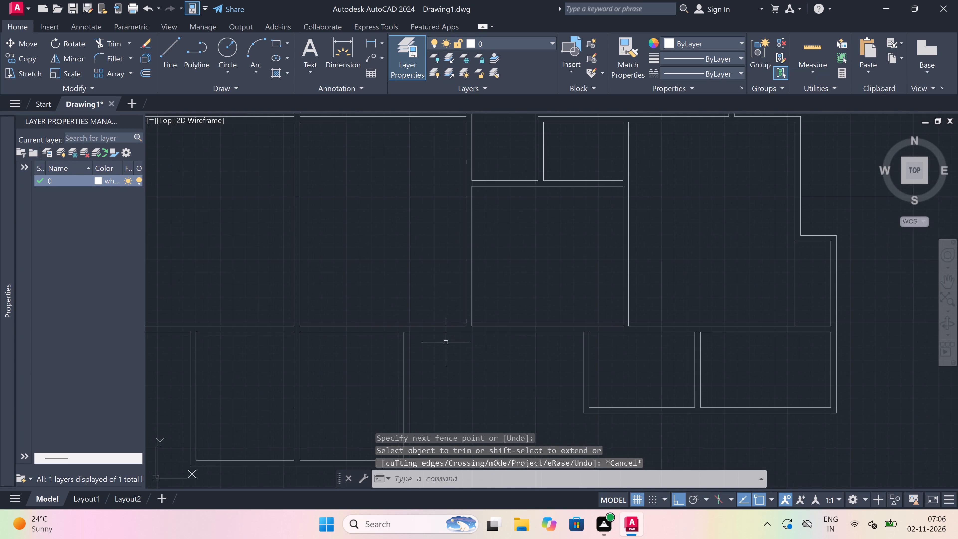
key(l)
key(Escape)
key(o)
key(space)
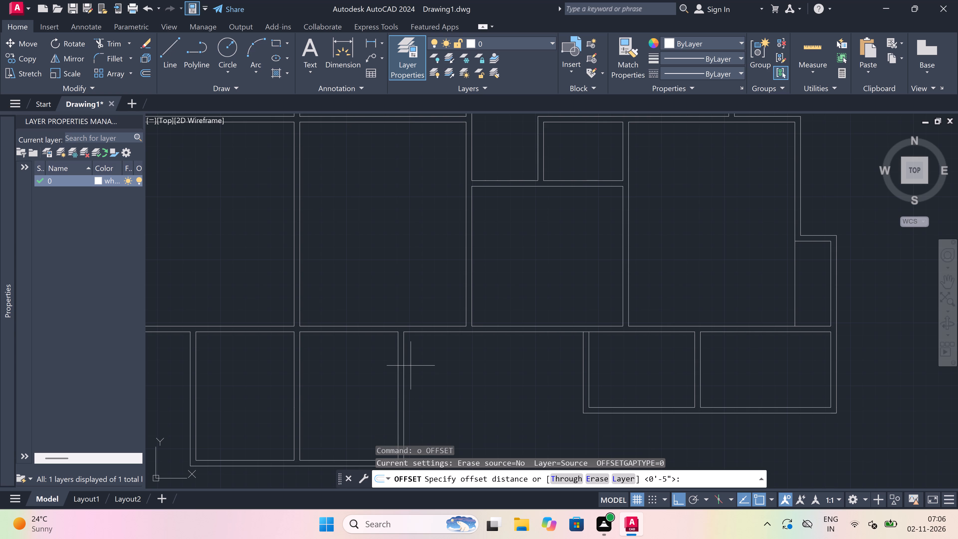
drag(406, 365, 410, 365)
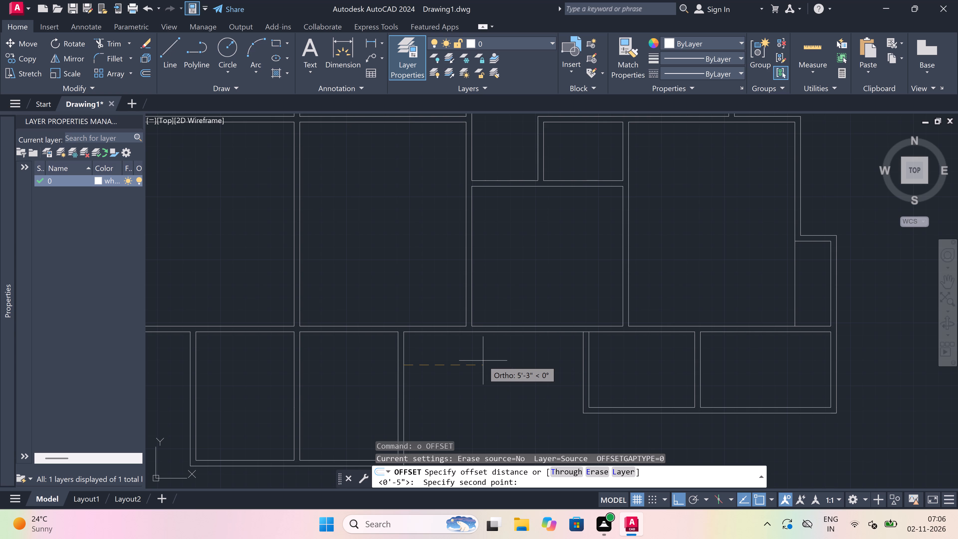
key(7)
key(apostrophe)
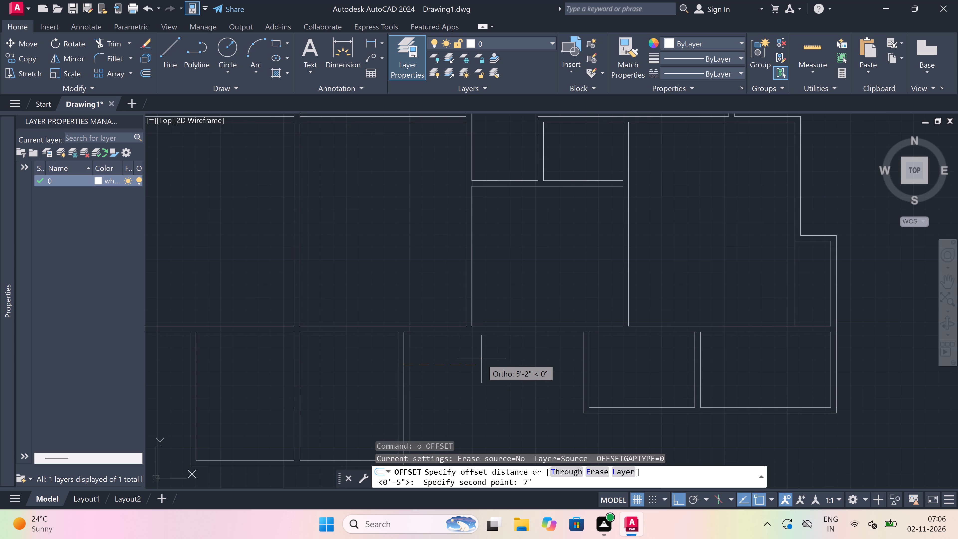
key(space)
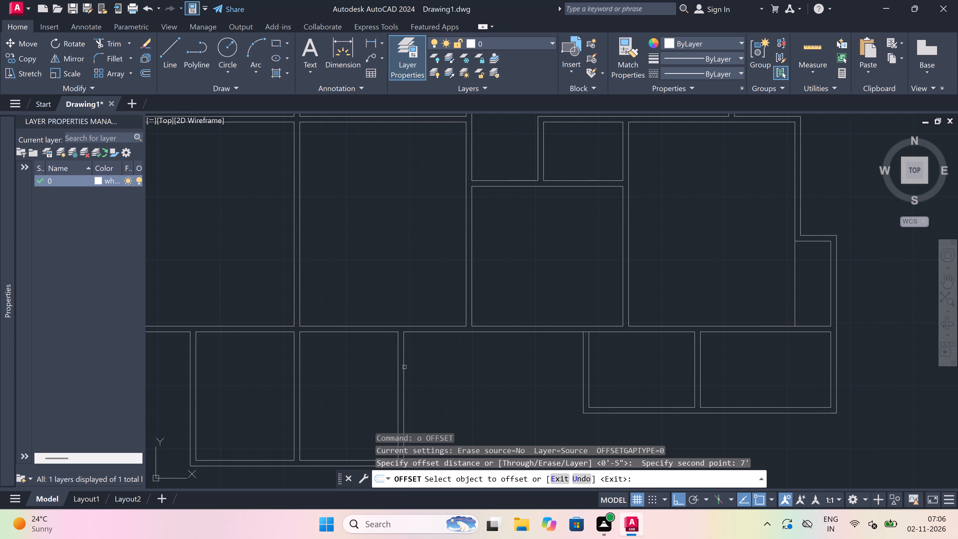
drag(405, 367, 412, 367)
click(486, 365)
scroll(473, 365, down, 2)
scroll(381, 386, up, 1)
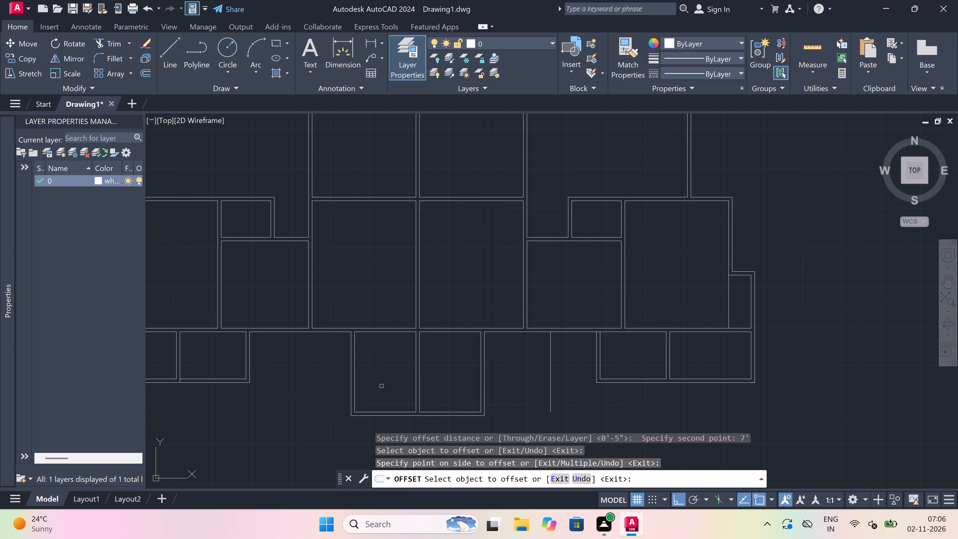
Offset the outer face of the central south block's west wall 7' to the west.
scroll(342, 375, up, 2)
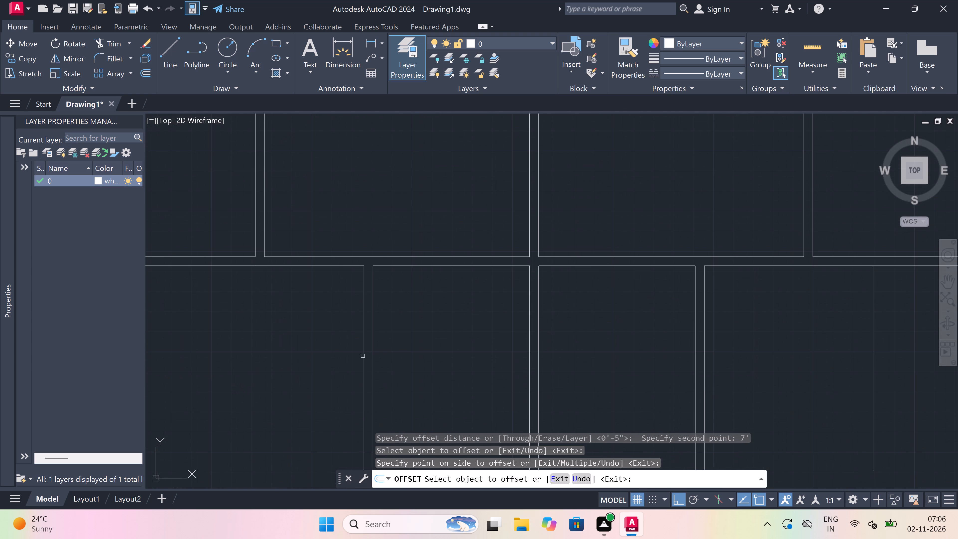
scroll(365, 354, down, 2)
drag(365, 354, 334, 358)
click(297, 361)
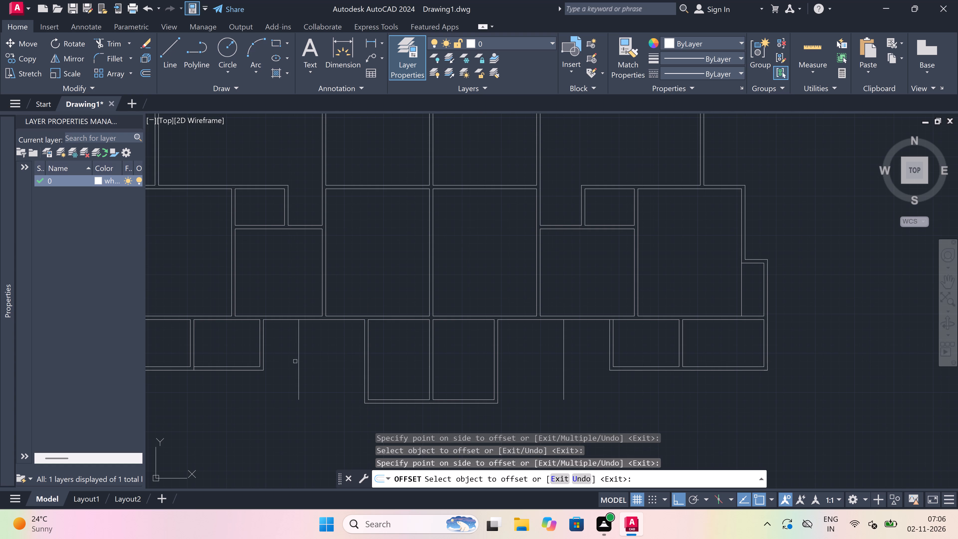
key(Escape)
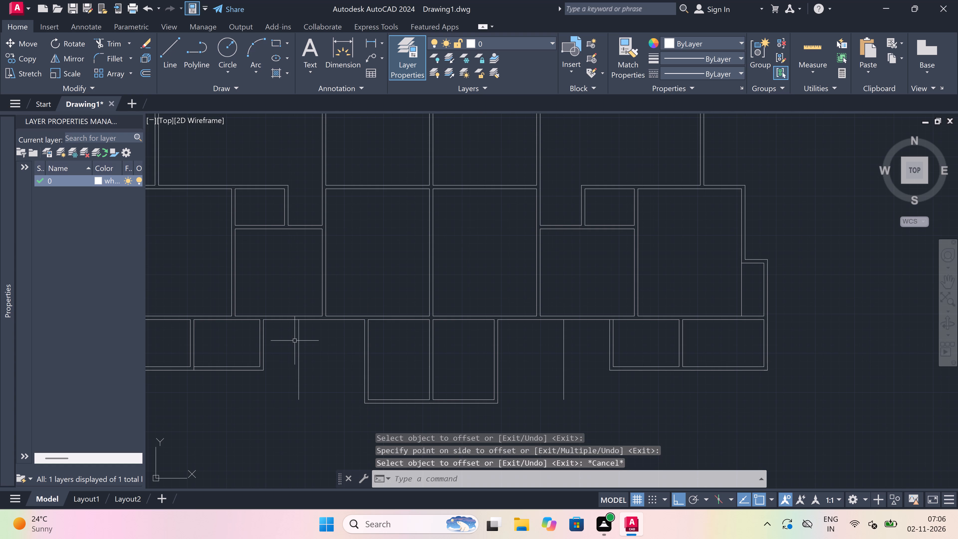
Offset the new vertical line west of the central south block 4.5" to the west to form a double-line wall.
scroll(295, 341, up, 2)
key(space)
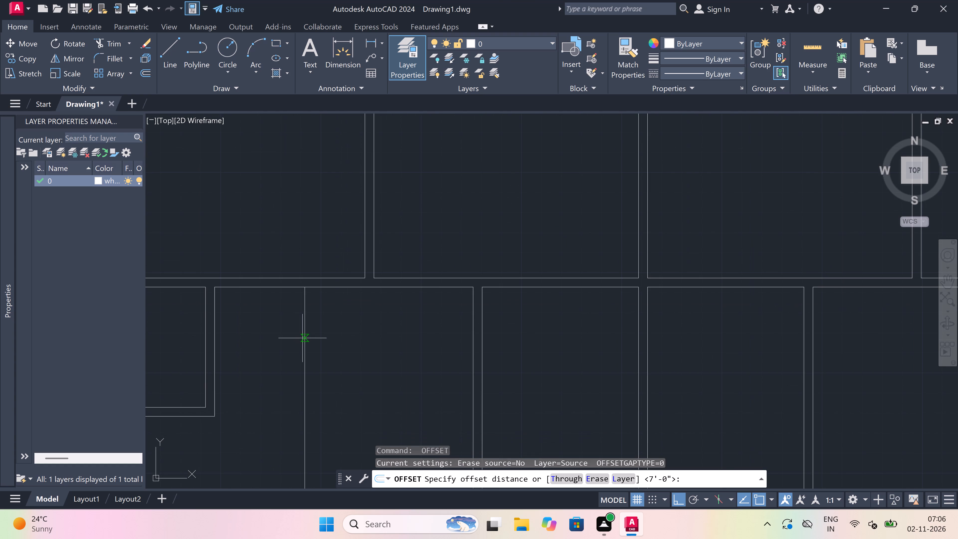
click(308, 338)
text(4.5)
key(shift+quotedbl)
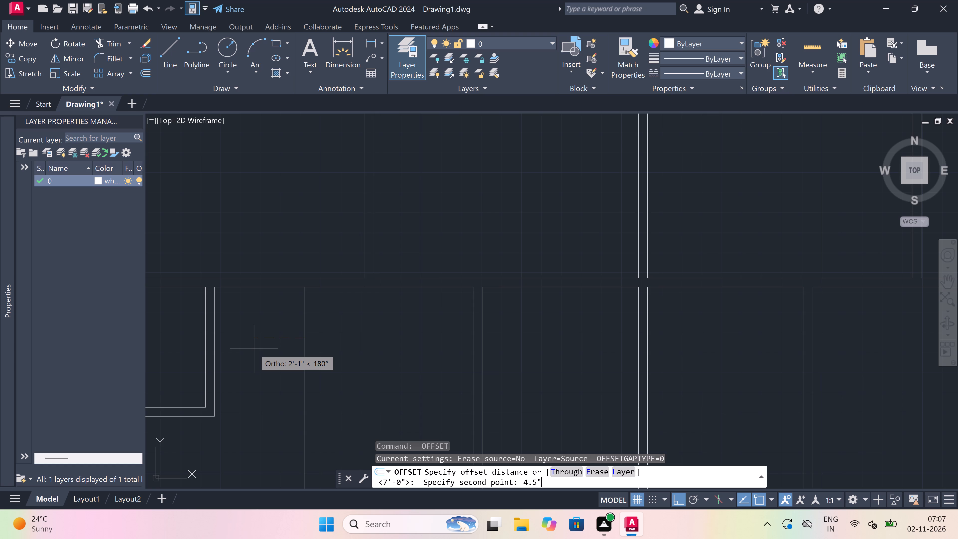
key(space)
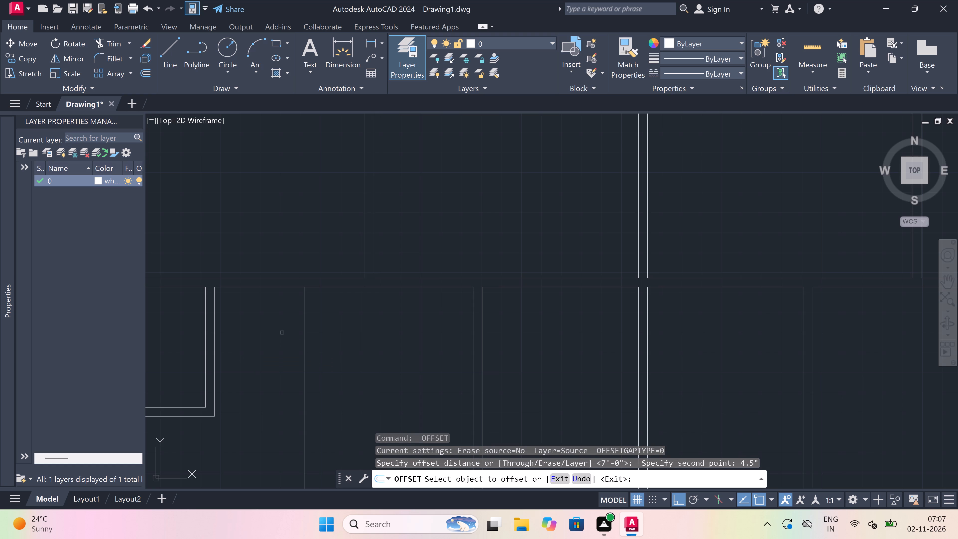
drag(306, 357, 302, 356)
click(272, 363)
scroll(272, 363, down, 2)
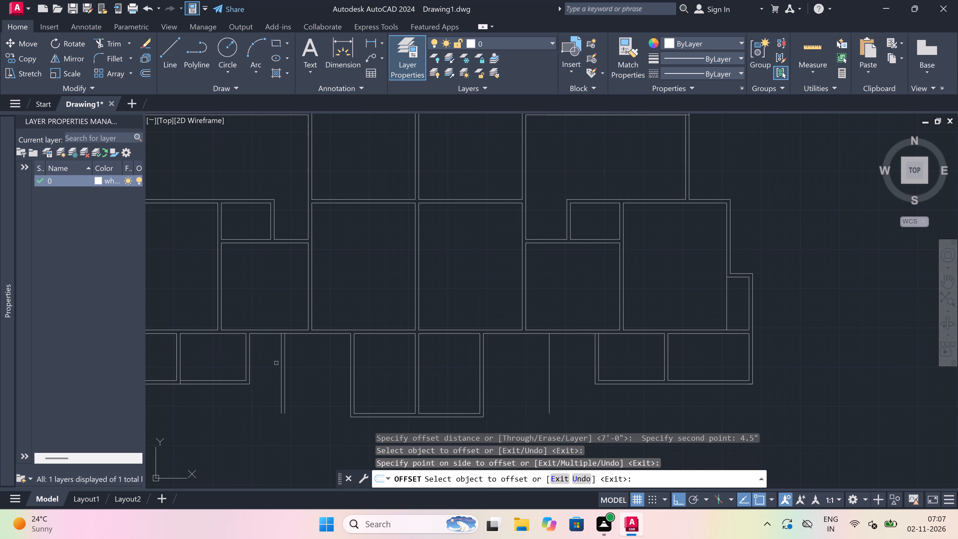
Offset the new vertical line east of the central south block 4.5" to the east to form a double-line wall.
scroll(555, 369, up, 1)
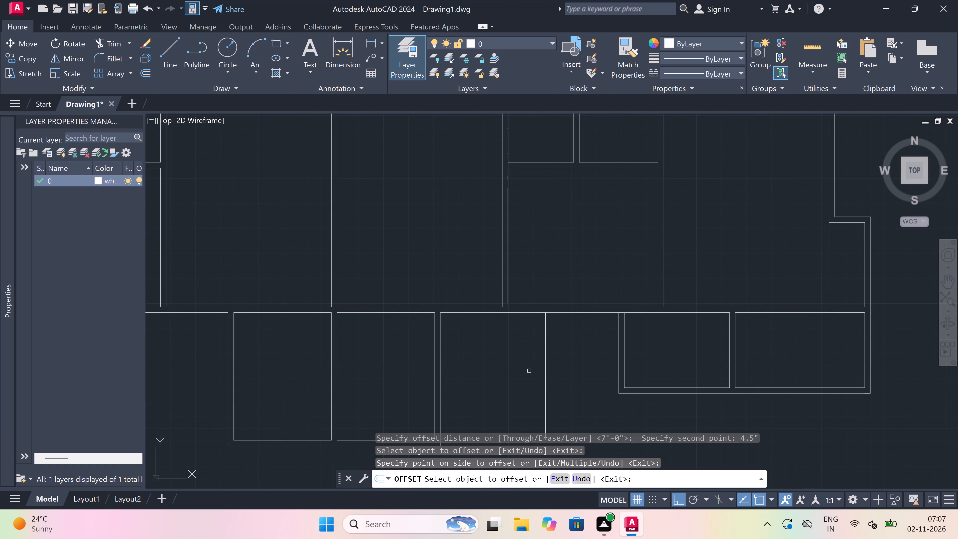
click(547, 360)
click(576, 353)
scroll(497, 351, down, 2)
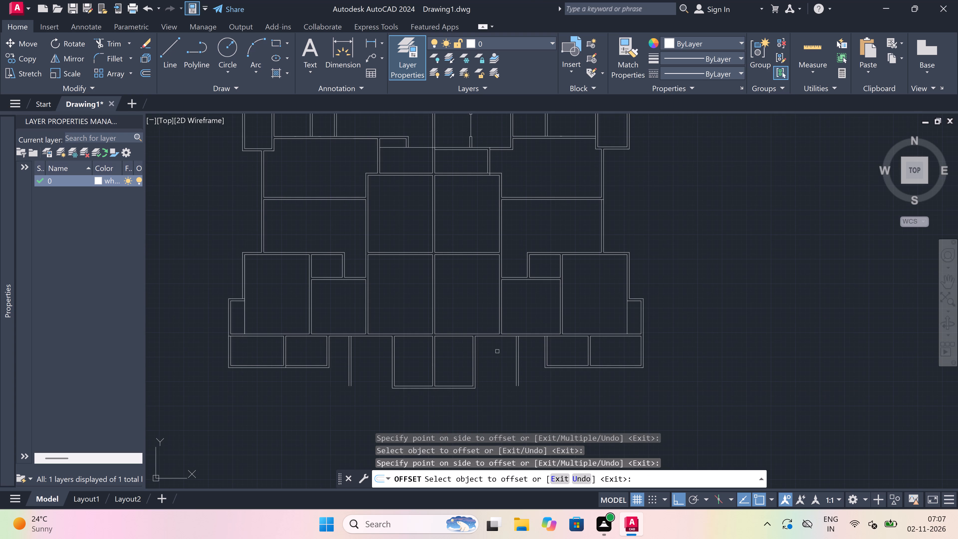
key(Escape)
Draw a 4.5" thick double-line south wall between the central block's east wall and the new wall's outer face, level with the southeast rooms' inner south line.
scroll(506, 359, up, 1)
key(l)
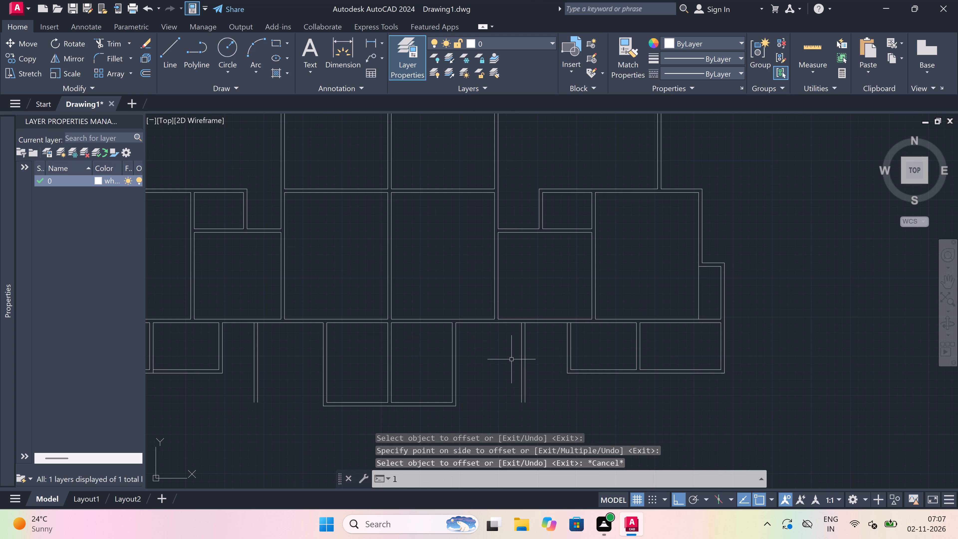
key(space)
scroll(530, 366, up, 2)
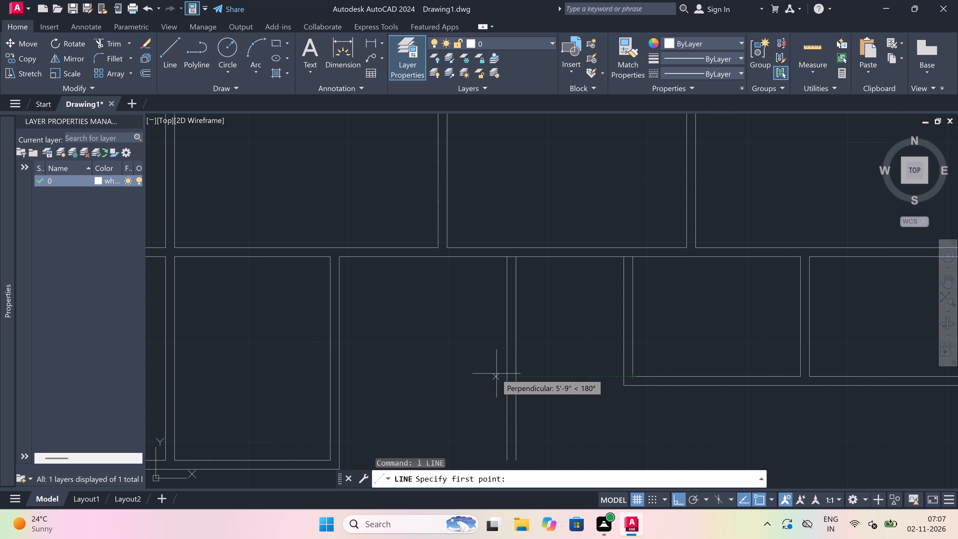
click(505, 375)
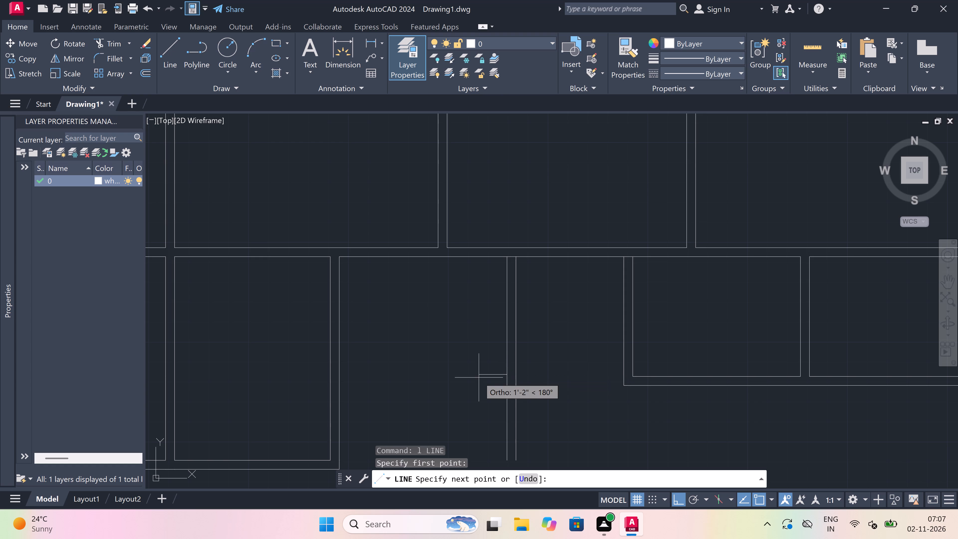
click(341, 377)
key(4)
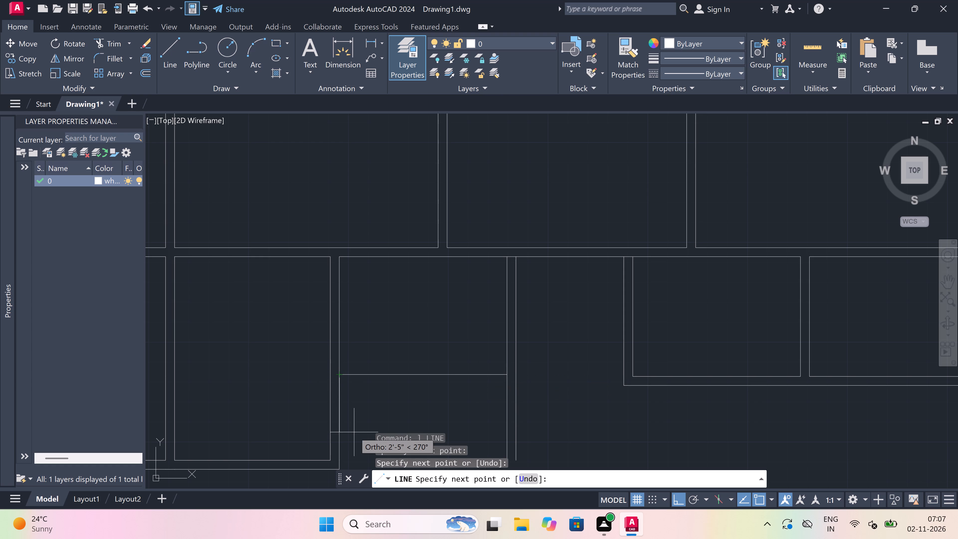
key(period)
key(4)
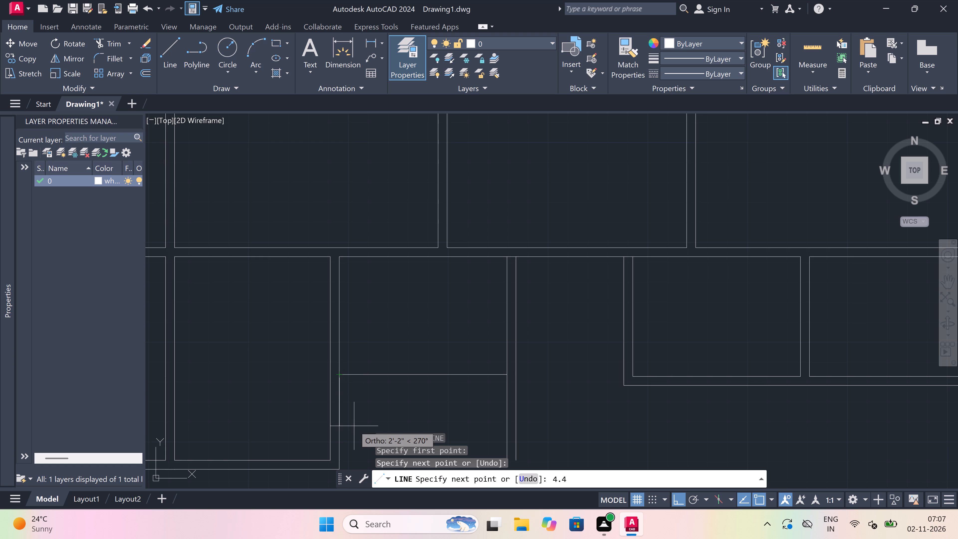
key(BackSpace)
key(5)
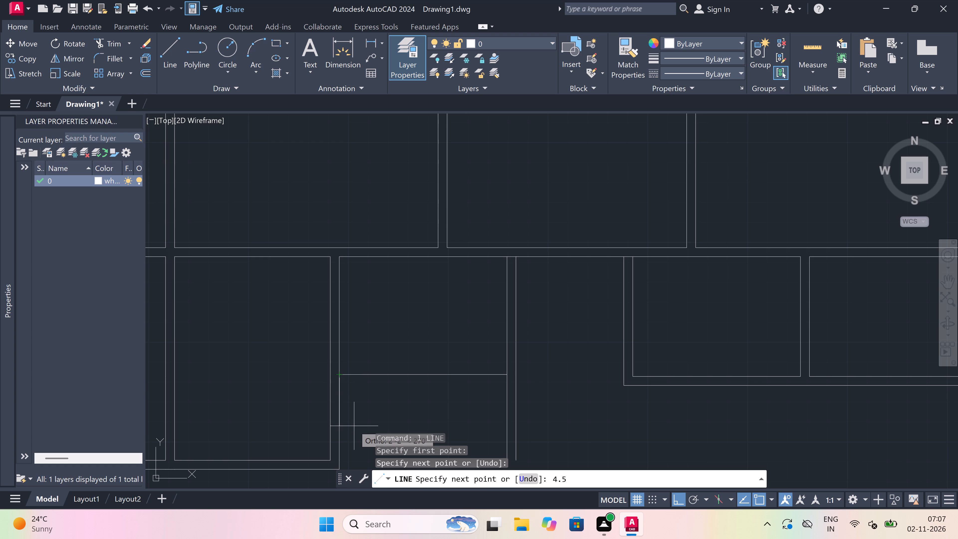
key(shift+quotedbl)
key(space)
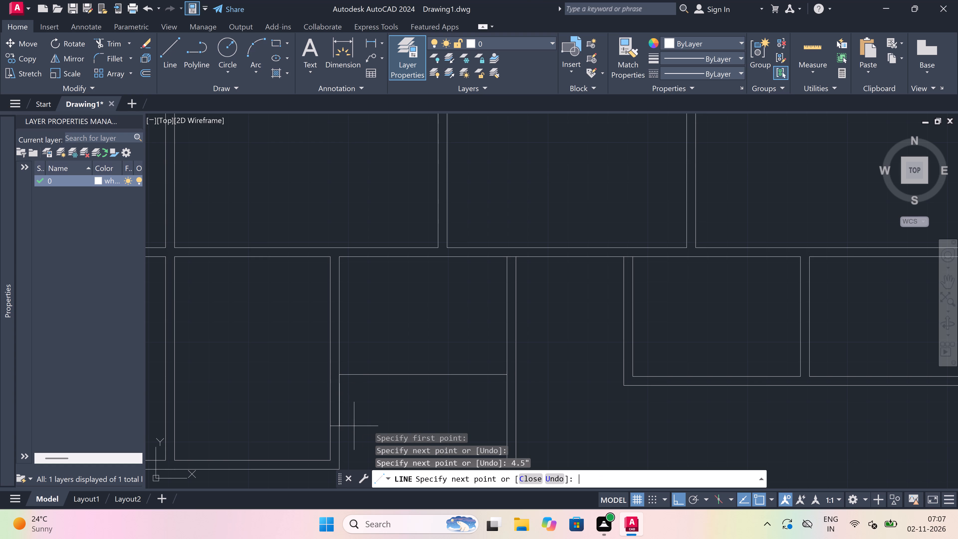
scroll(513, 385, up, 2)
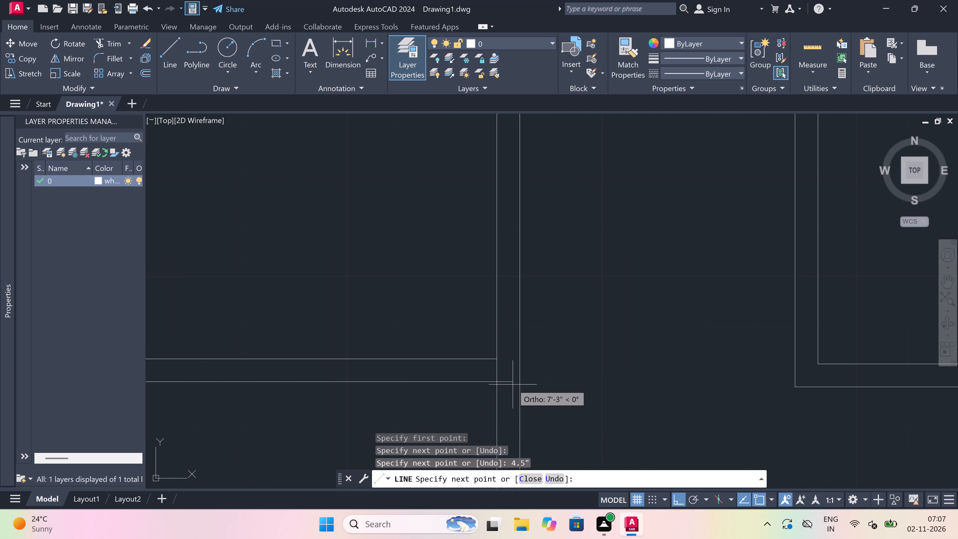
click(515, 383)
key(Escape)
Trim the new east wall's lines extending below its south wall and the inner face crossing it, leaving a clean corner.
key(t)
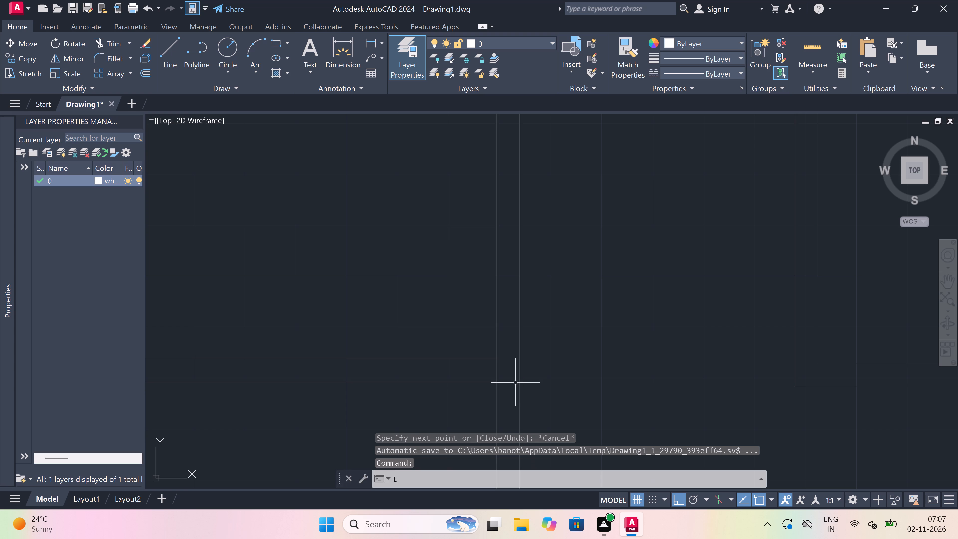
key(r)
key(space)
scroll(493, 376, up, 2)
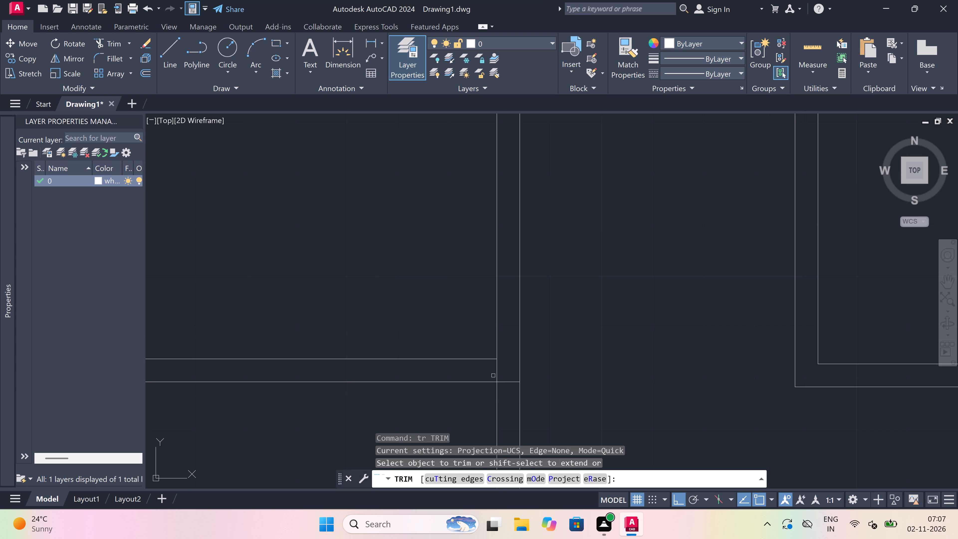
click(493, 376)
click(514, 337)
scroll(436, 256, down, 4)
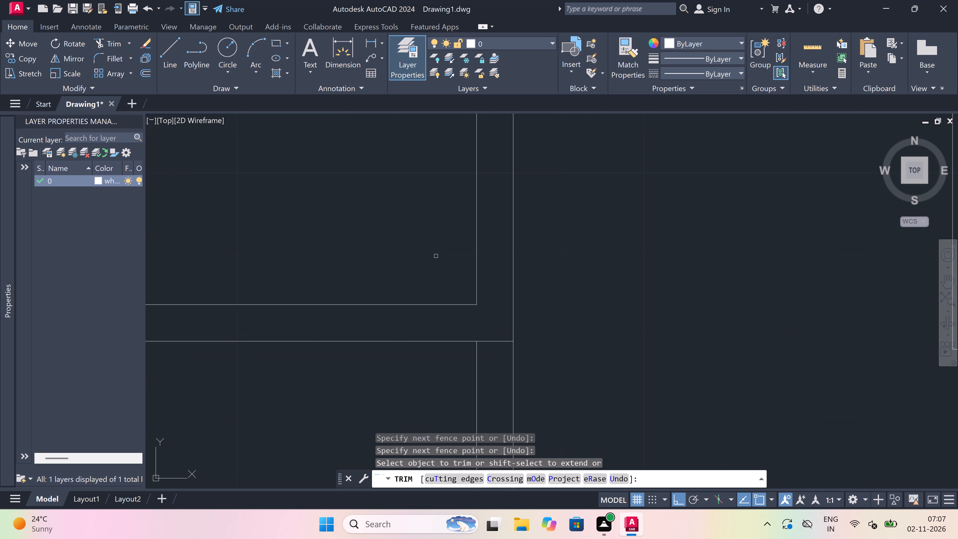
click(414, 313)
click(539, 308)
scroll(519, 350, down, 2)
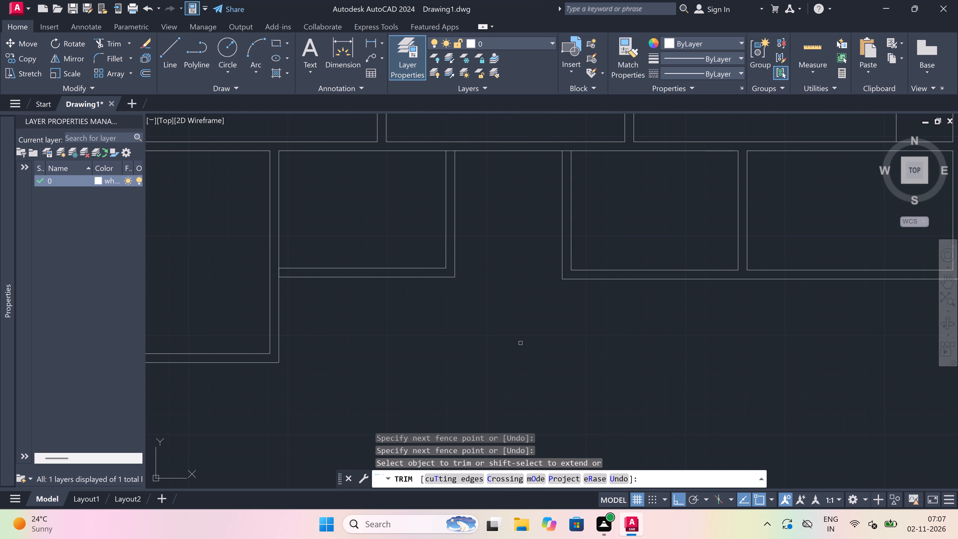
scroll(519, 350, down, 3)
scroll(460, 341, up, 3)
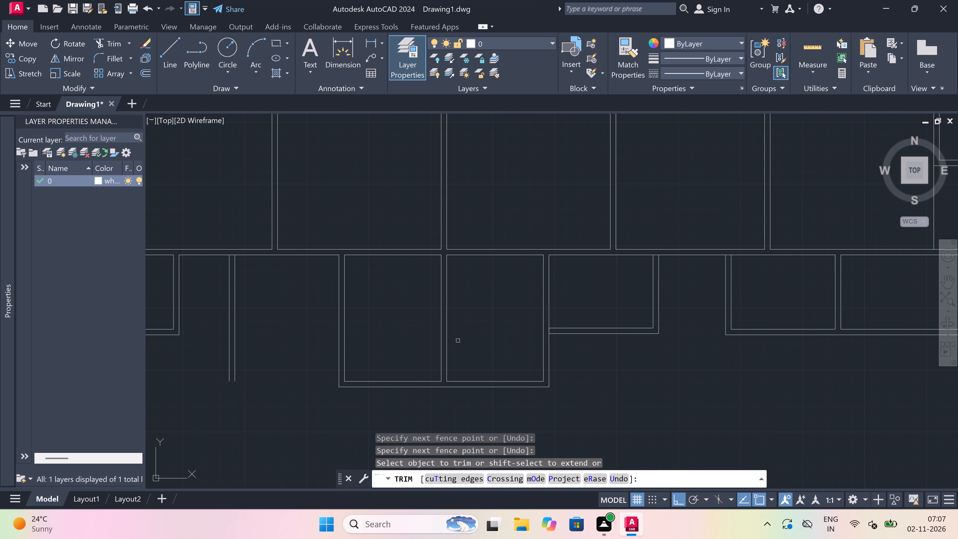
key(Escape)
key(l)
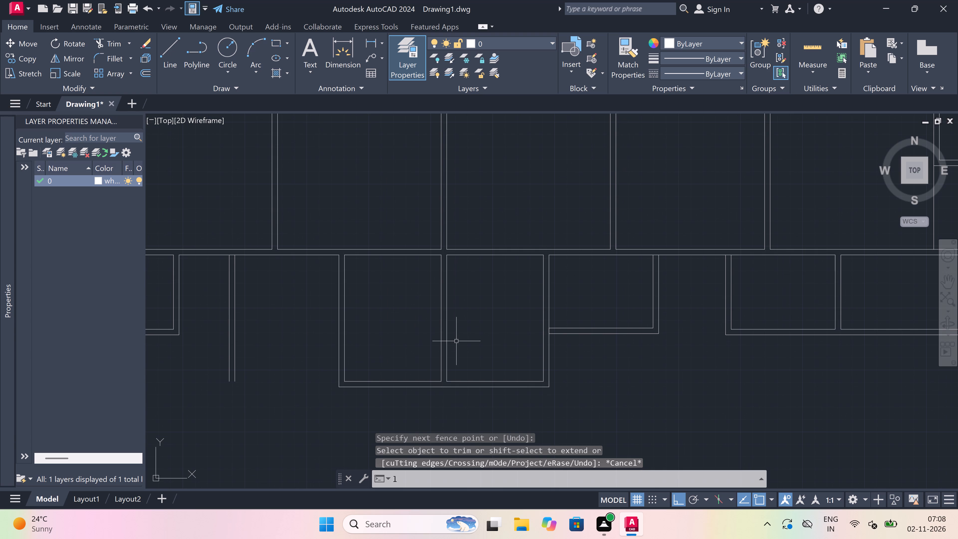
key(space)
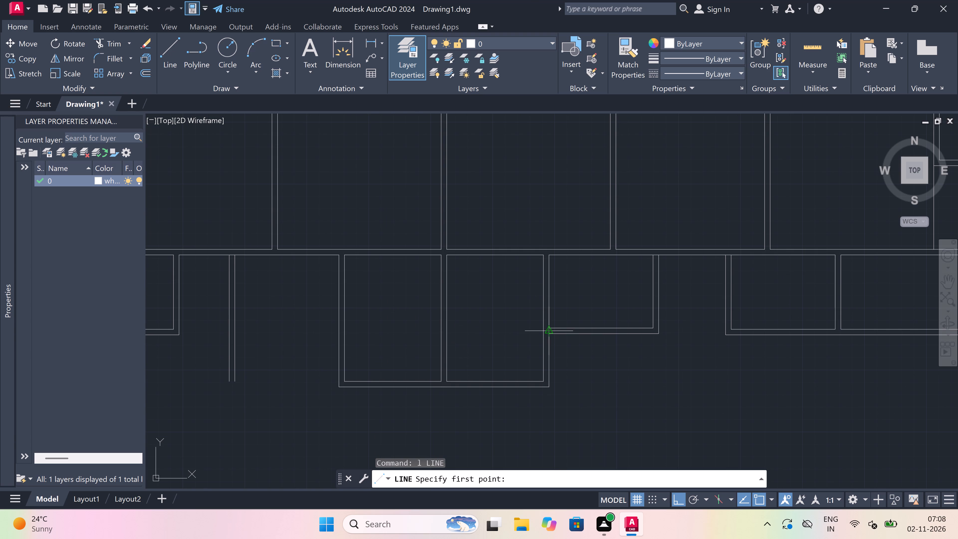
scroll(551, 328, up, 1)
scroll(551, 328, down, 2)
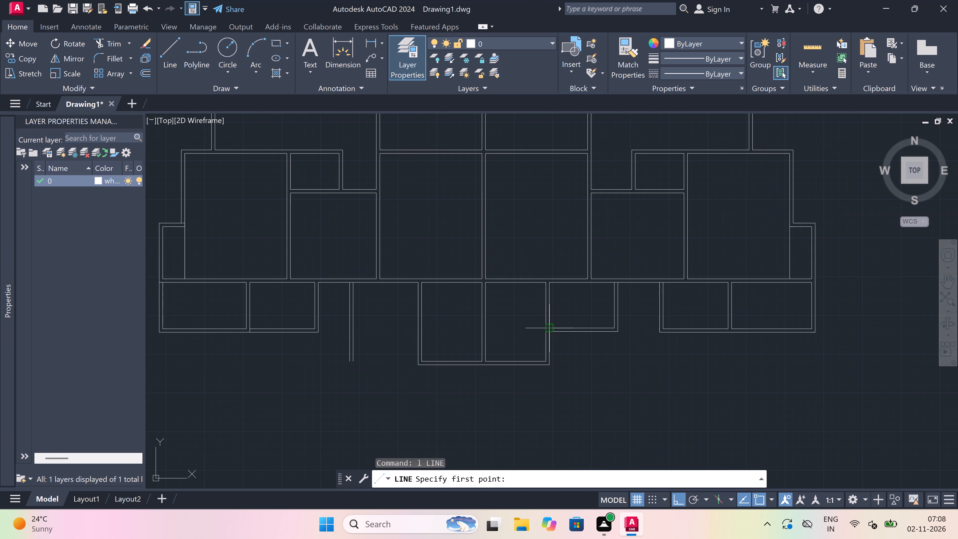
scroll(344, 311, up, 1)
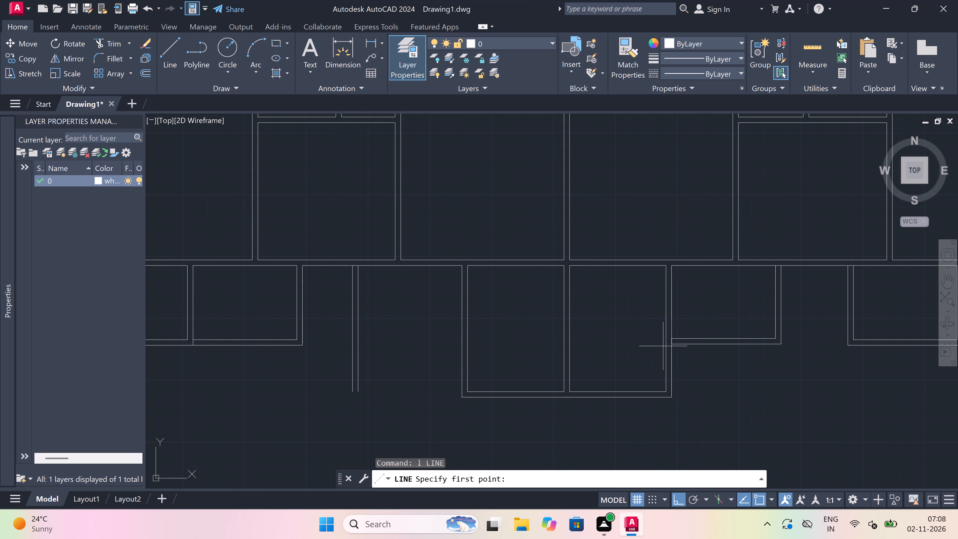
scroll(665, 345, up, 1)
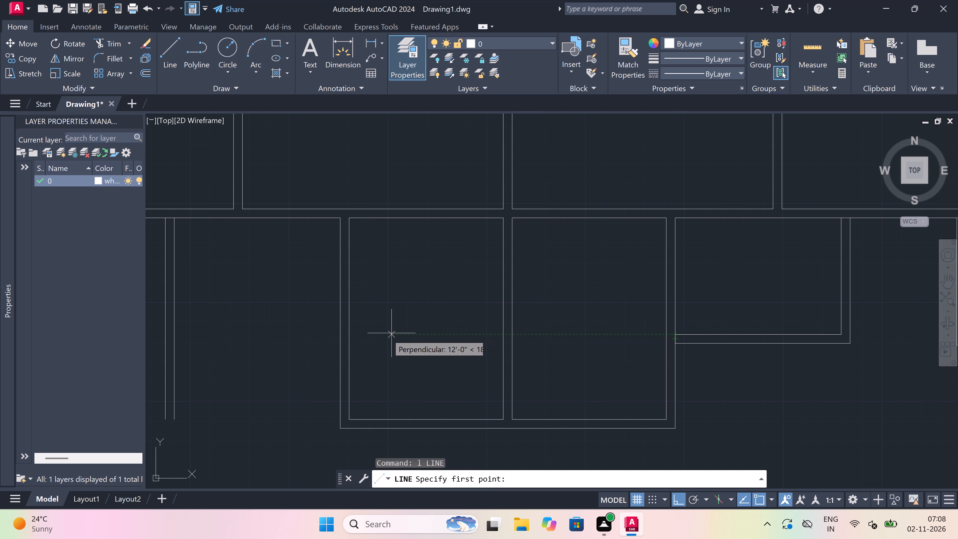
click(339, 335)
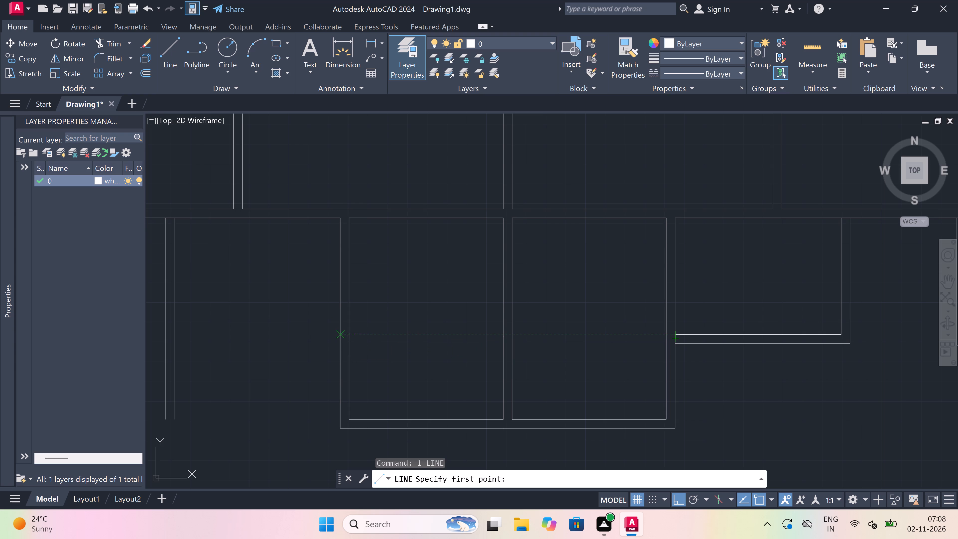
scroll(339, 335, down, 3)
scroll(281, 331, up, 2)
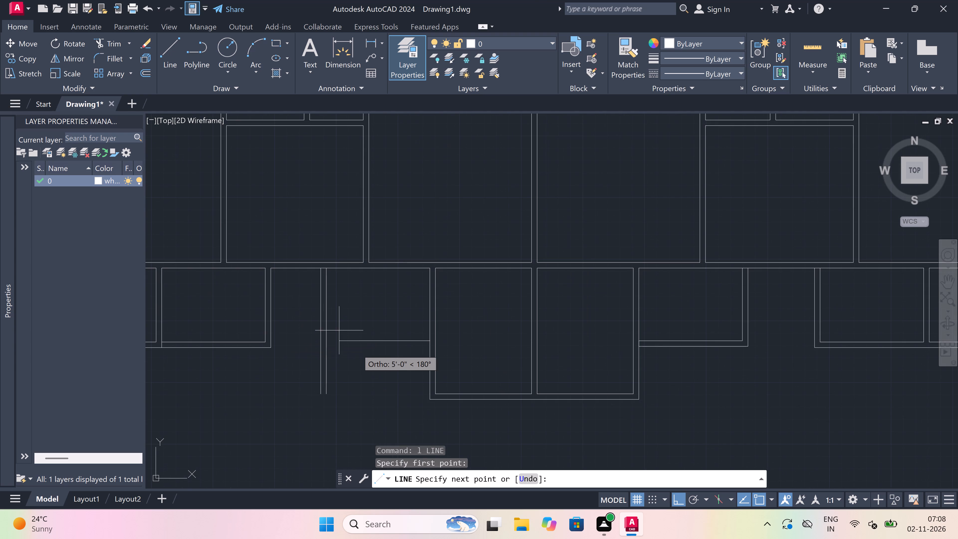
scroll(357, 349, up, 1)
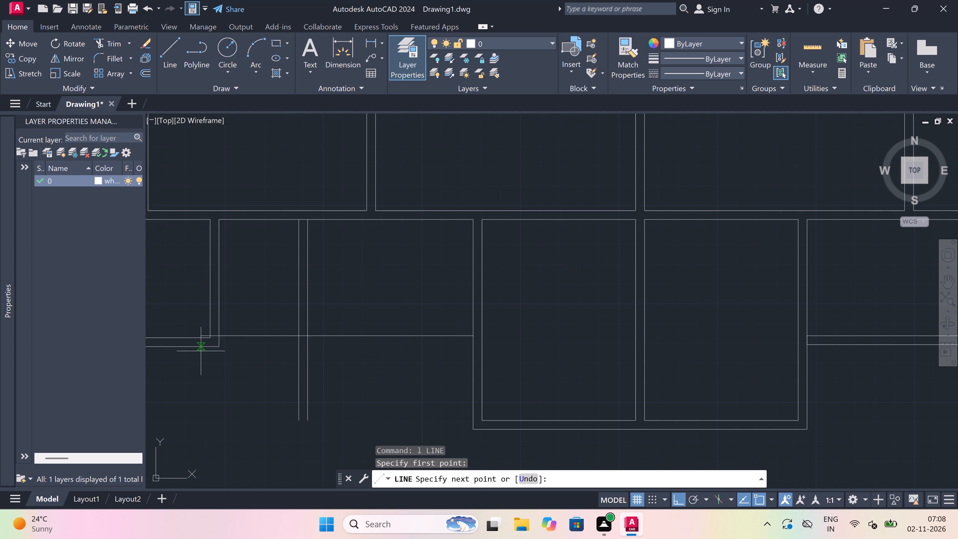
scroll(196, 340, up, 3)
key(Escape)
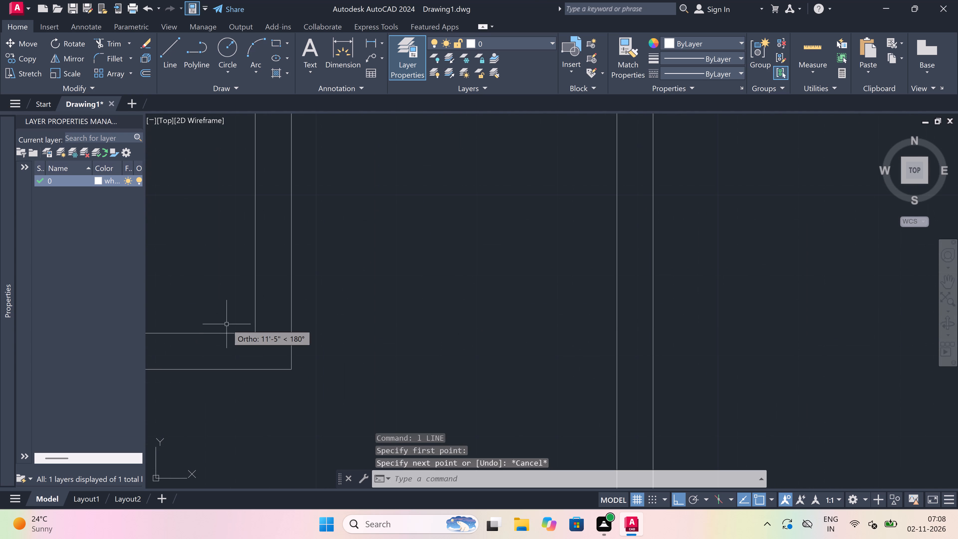
Draw a 4.5" thick double-line south wall between the new west wall and the central block's west wall, level with the southwest rooms' inner south line.
key(space)
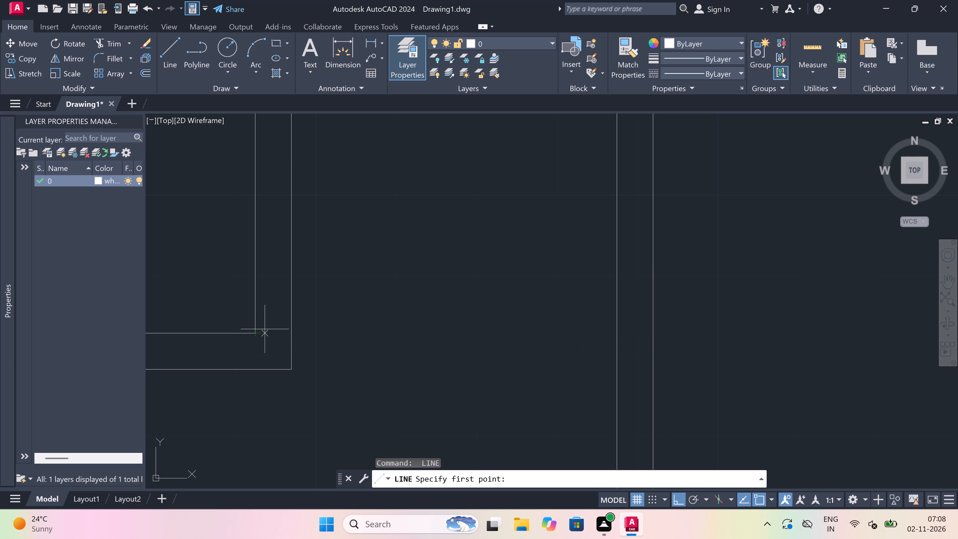
click(649, 333)
scroll(649, 332, down, 4)
scroll(751, 330, up, 2)
click(755, 337)
scroll(755, 336, down, 2)
scroll(755, 336, up, 3)
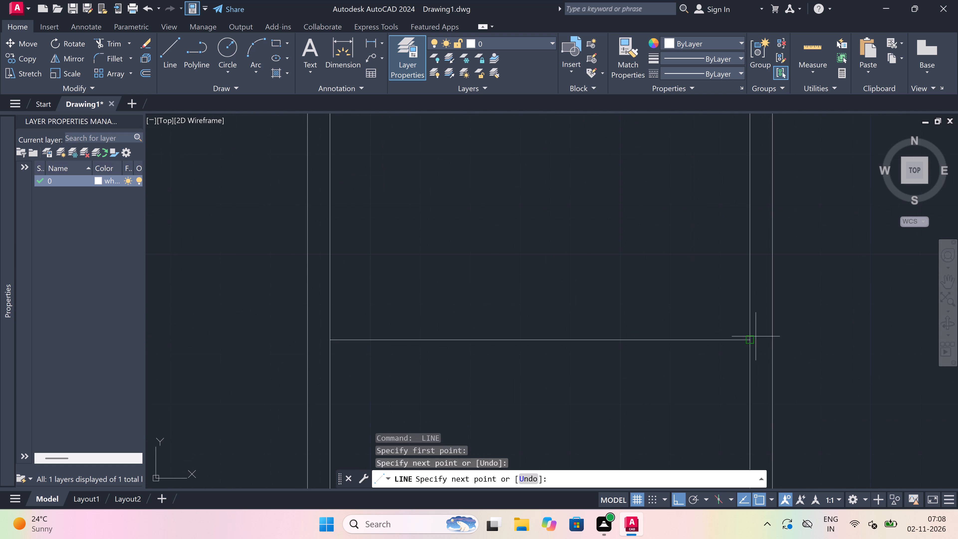
key(4)
text(.5)
key(shift+quotedbl)
key(space)
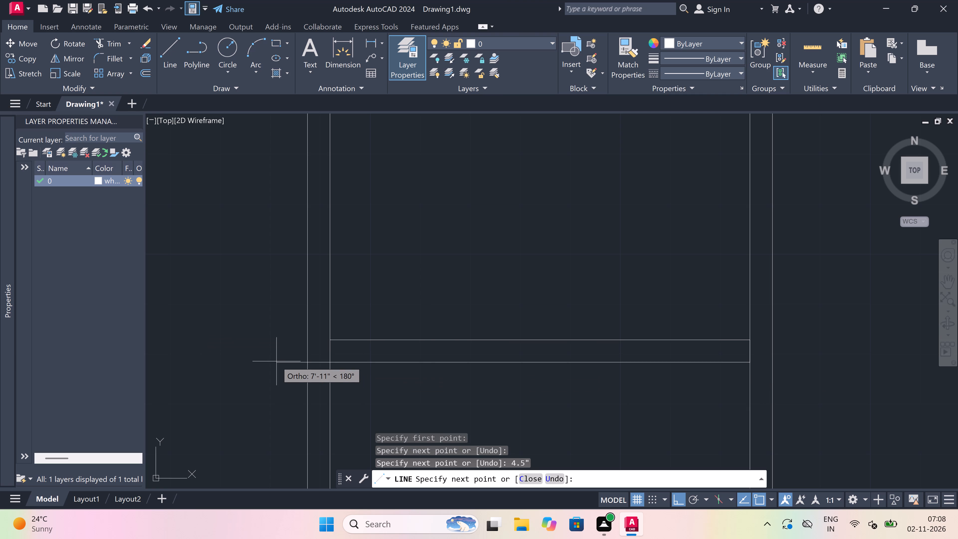
click(304, 363)
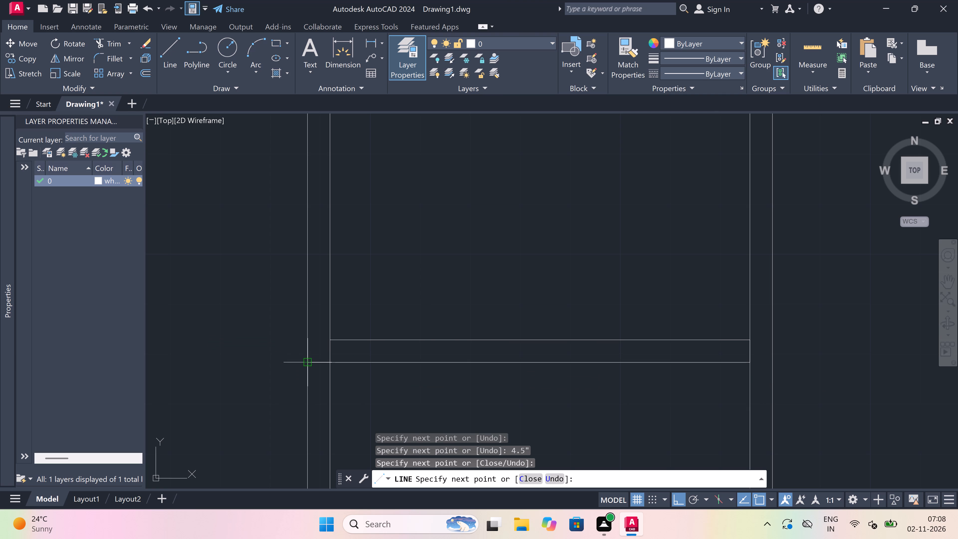
key(Escape)
Trim the new west wall's lines below its south wall and the line pieces crossing the south wall's thickness at both ends.
key(t)
key(r)
key(space)
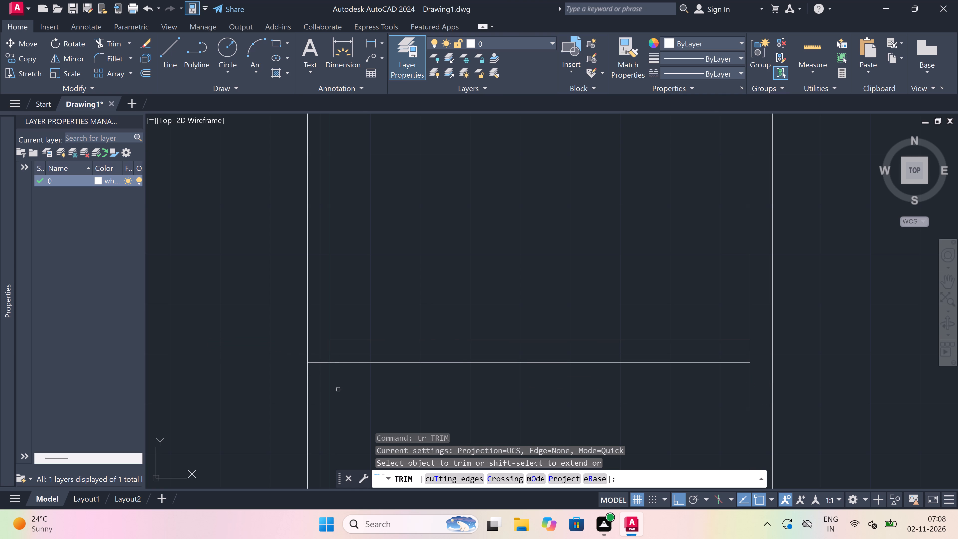
drag(338, 389, 334, 389)
click(242, 393)
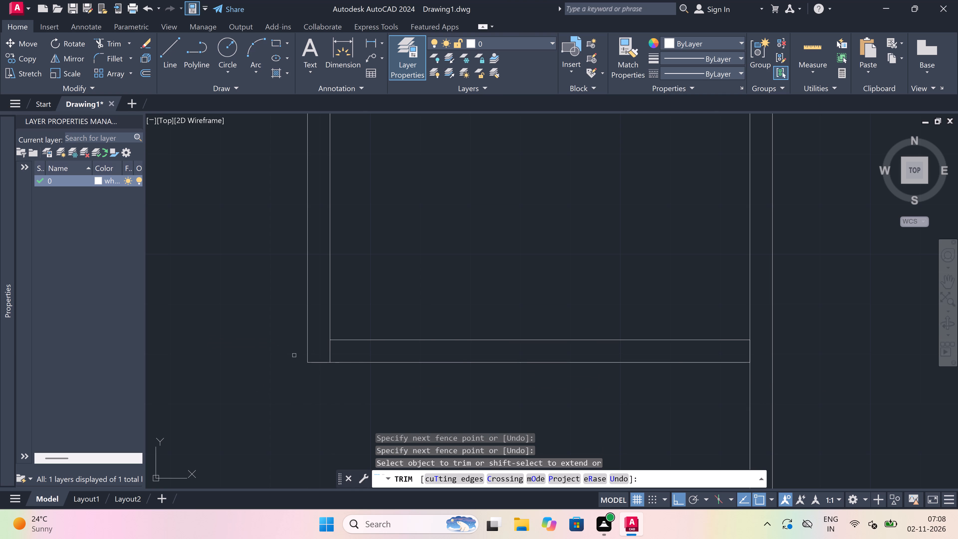
drag(315, 354, 318, 354)
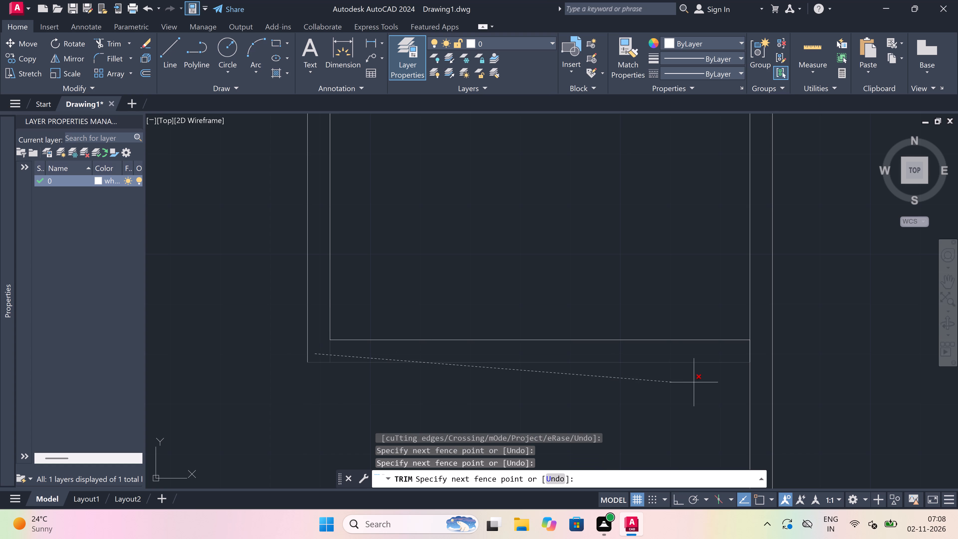
click(764, 345)
scroll(483, 342, down, 3)
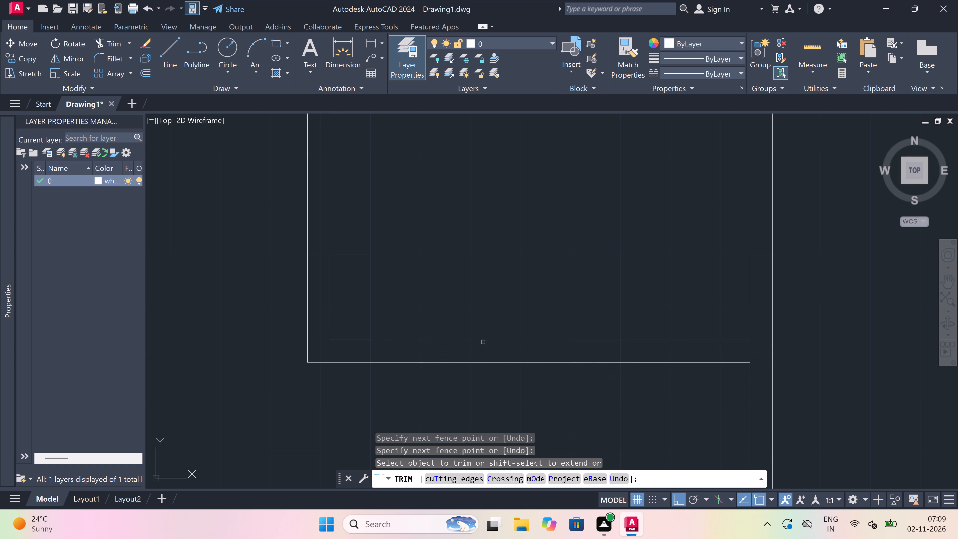
scroll(482, 342, down, 1)
key(Escape)
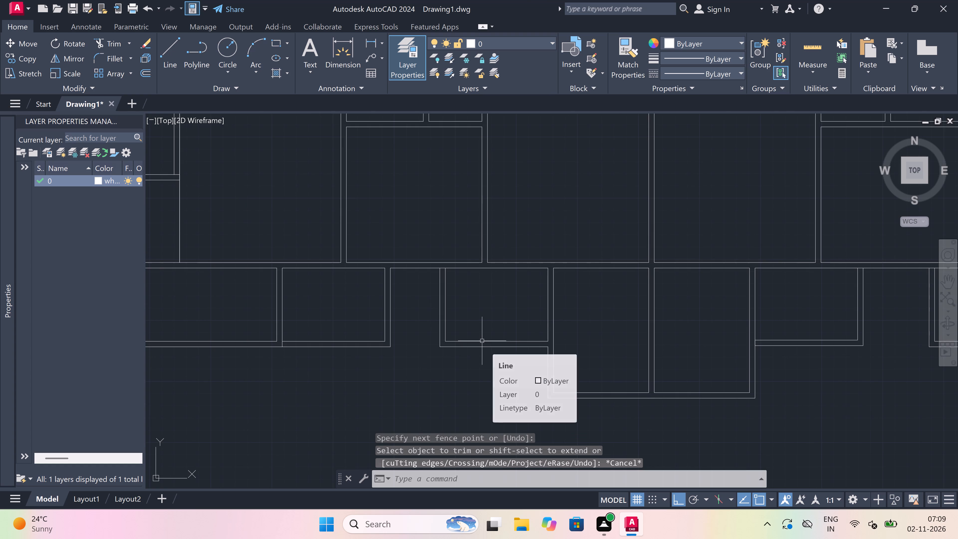
Trim the short horizontal segment between the new west wall's two lines where it meets the main wall to the north.
key(space)
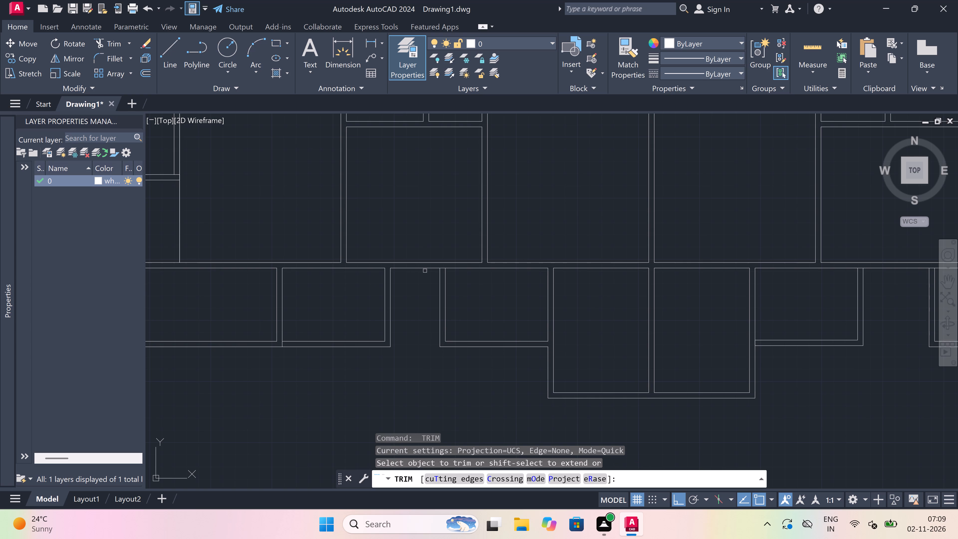
scroll(448, 269, up, 4)
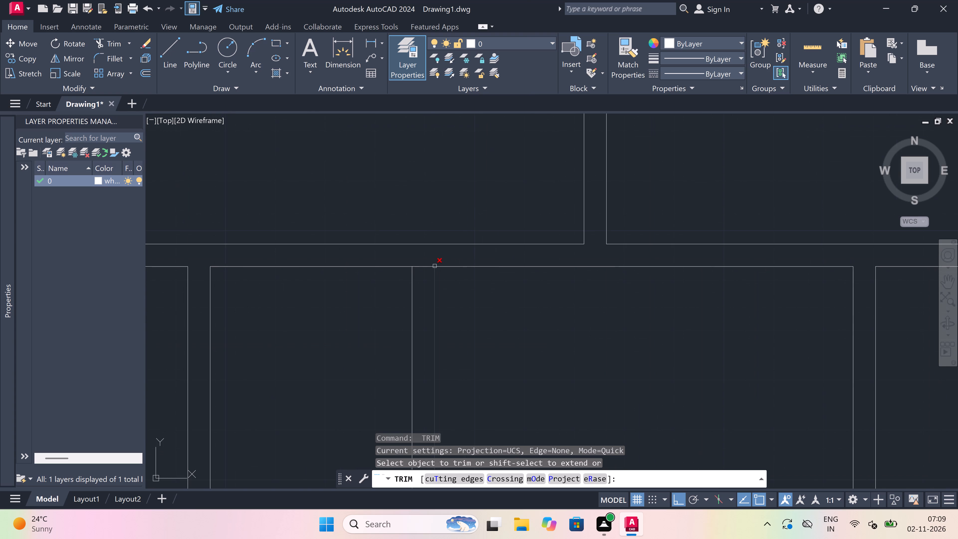
click(426, 267)
scroll(494, 278, down, 5)
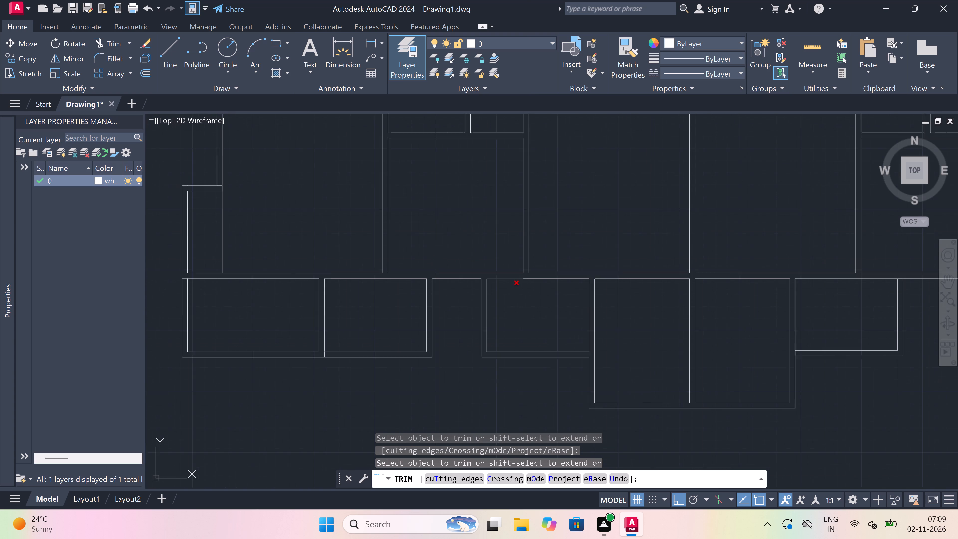
scroll(743, 347, down, 5)
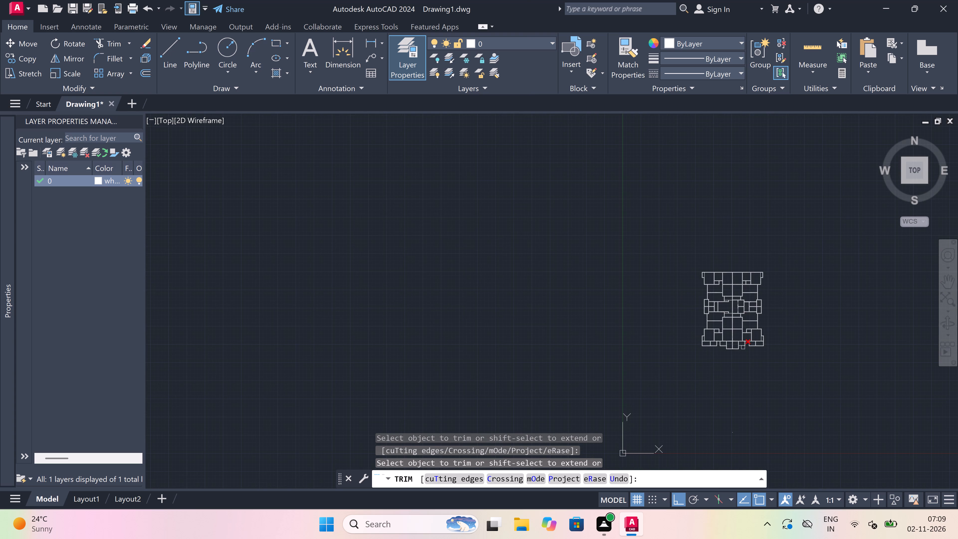
key(Escape)
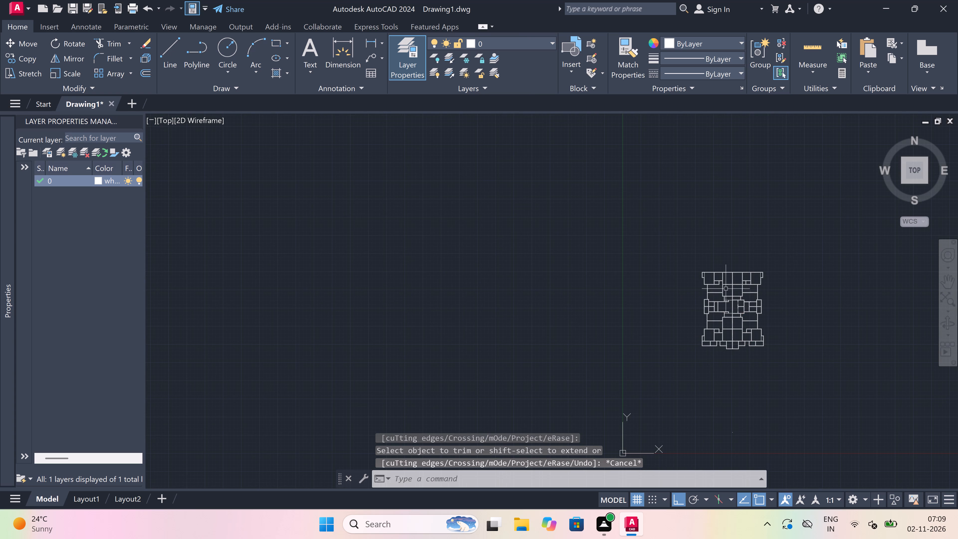
Draw connected lines from the plan's northwest outer corner, 5' north and 9' east.
scroll(701, 273, up, 3)
scroll(701, 271, down, 3)
scroll(716, 253, up, 4)
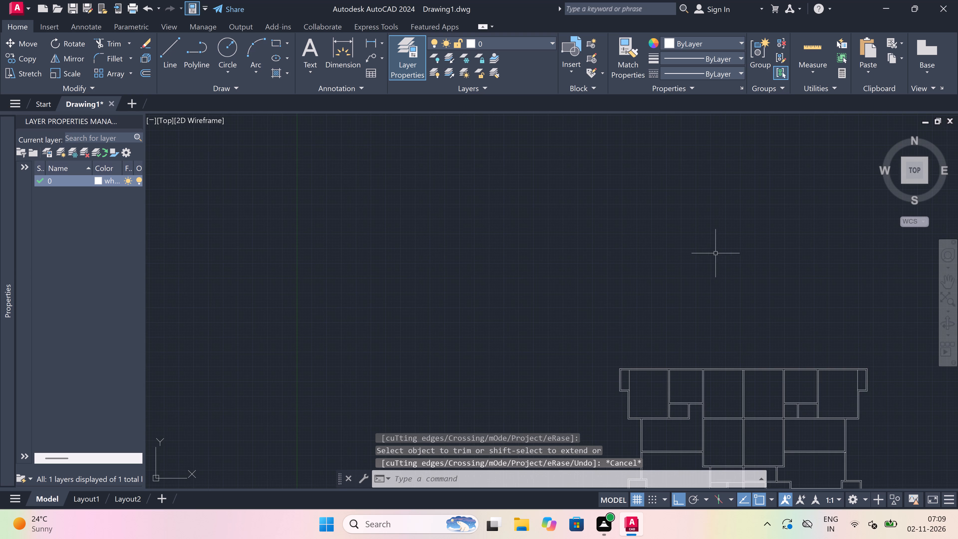
scroll(640, 382, up, 3)
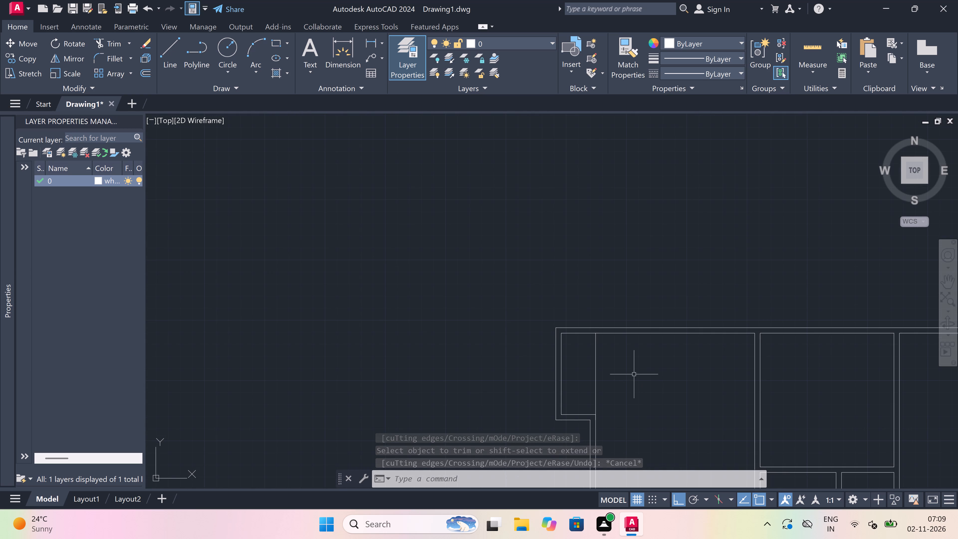
text(l)
key(space)
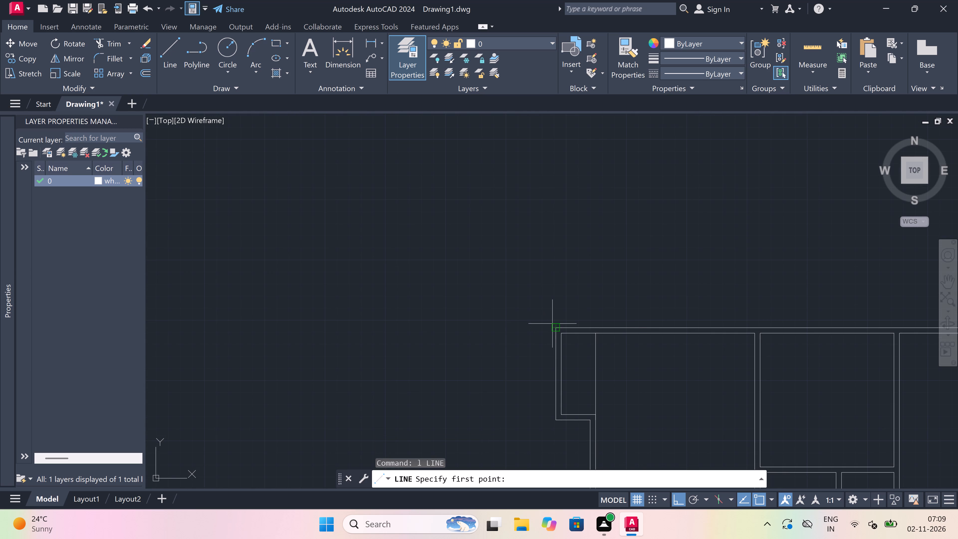
click(555, 325)
scroll(555, 282, up, 2)
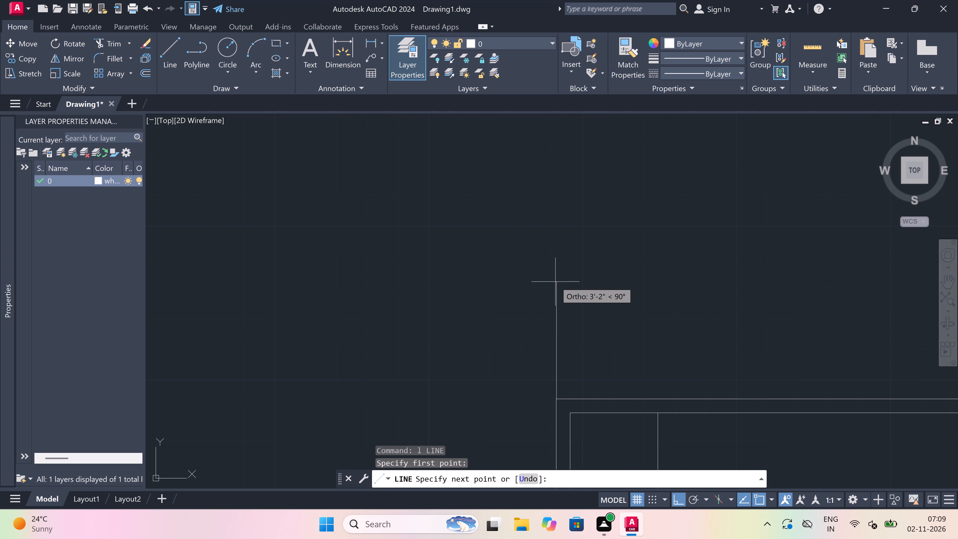
text(5')
key(space)
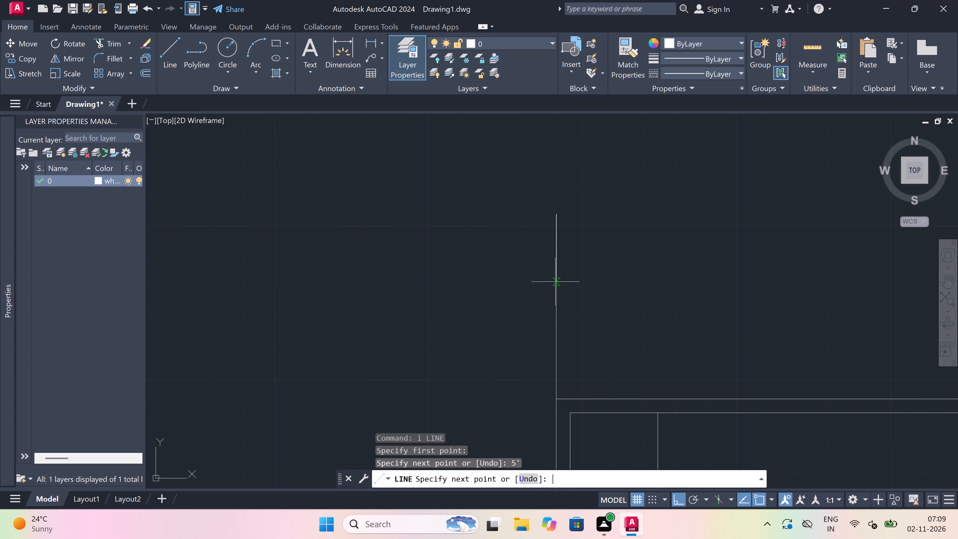
scroll(555, 282, down, 3)
scroll(621, 274, up, 1)
text(9')
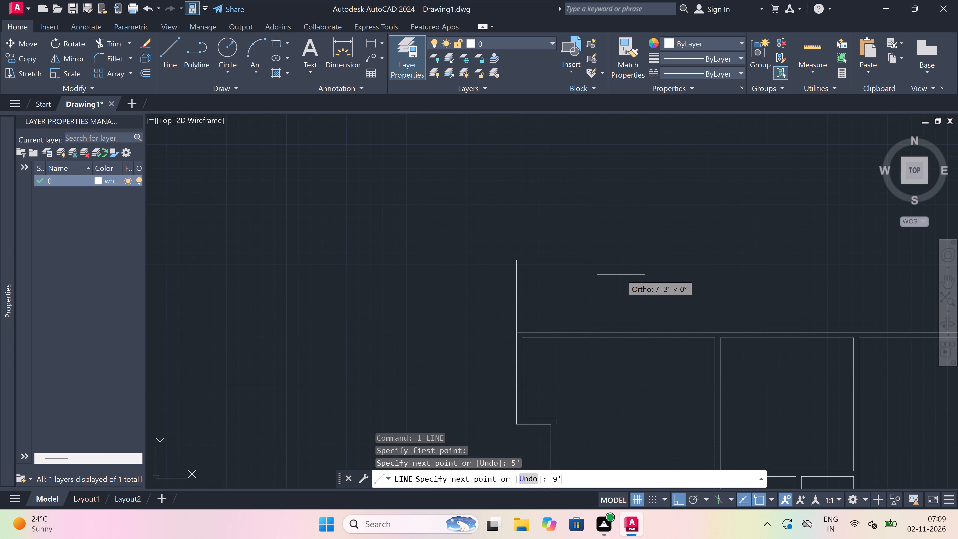
key(space)
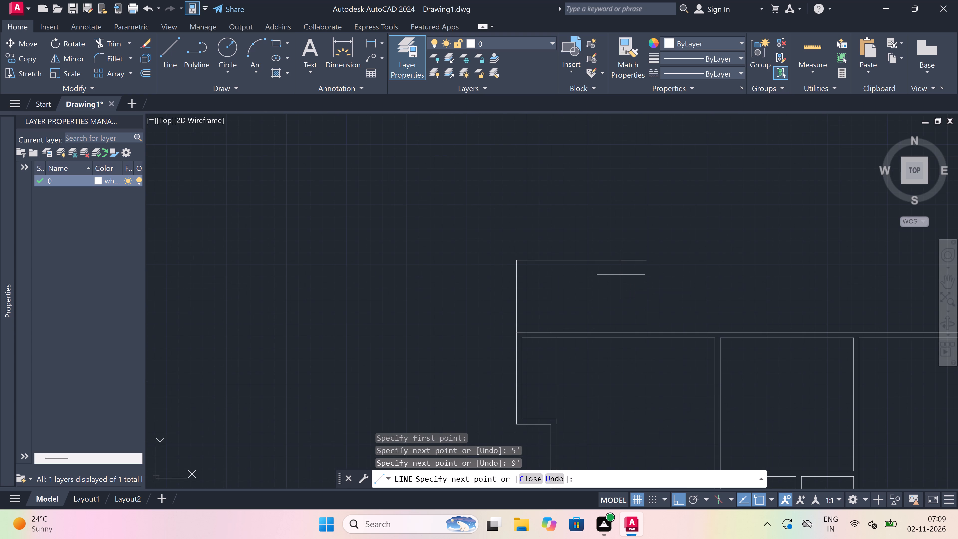
key(Escape)
Draw the new northwest room's inner west line: 4.5" east from the plan's northwest outer corner, and north to the outer north line.
key(space)
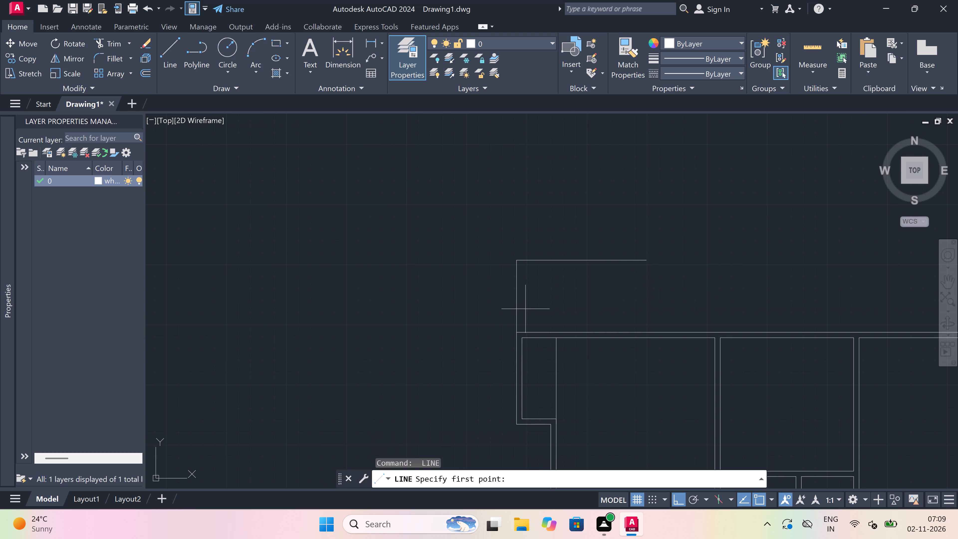
scroll(521, 325, up, 3)
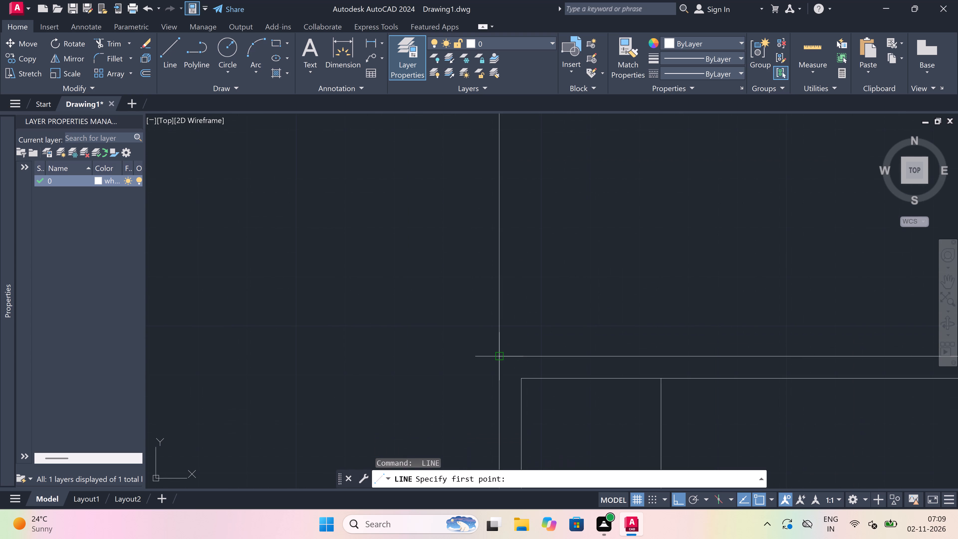
click(496, 358)
text(4.5")
key(space)
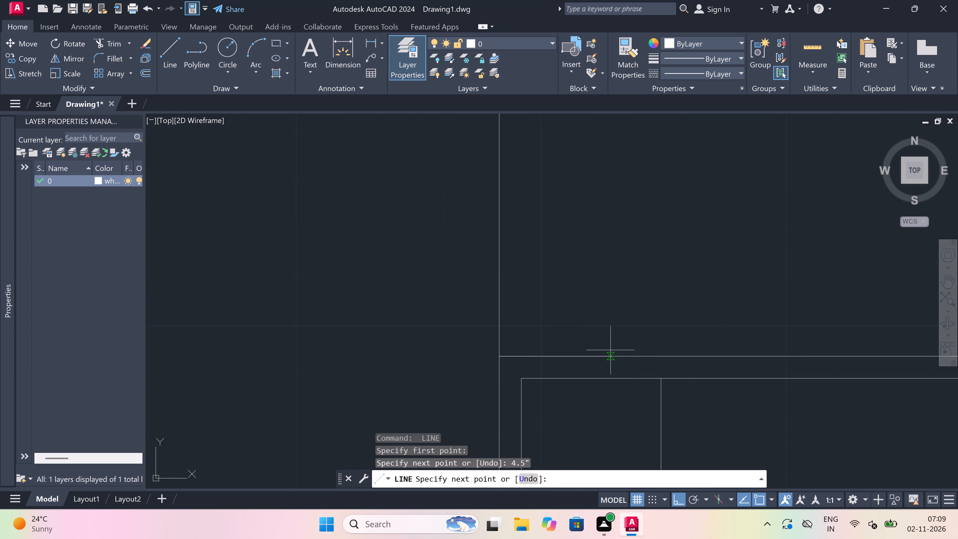
scroll(610, 350, down, 4)
scroll(600, 312, up, 4)
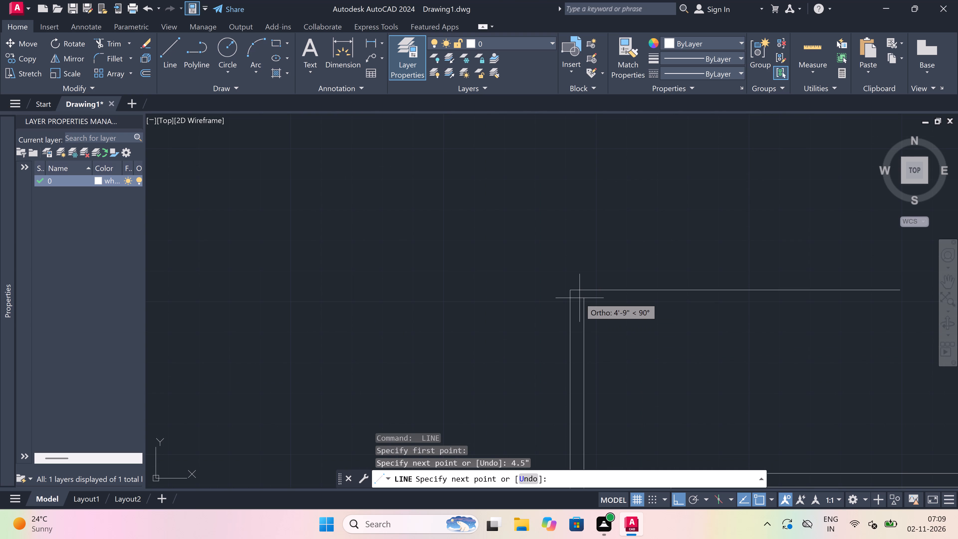
click(583, 289)
Continue the line 4.5" south, 9' east and south to the main wall's north line, forming the room's inner north and east lines.
scroll(583, 289, down, 3)
scroll(583, 289, up, 5)
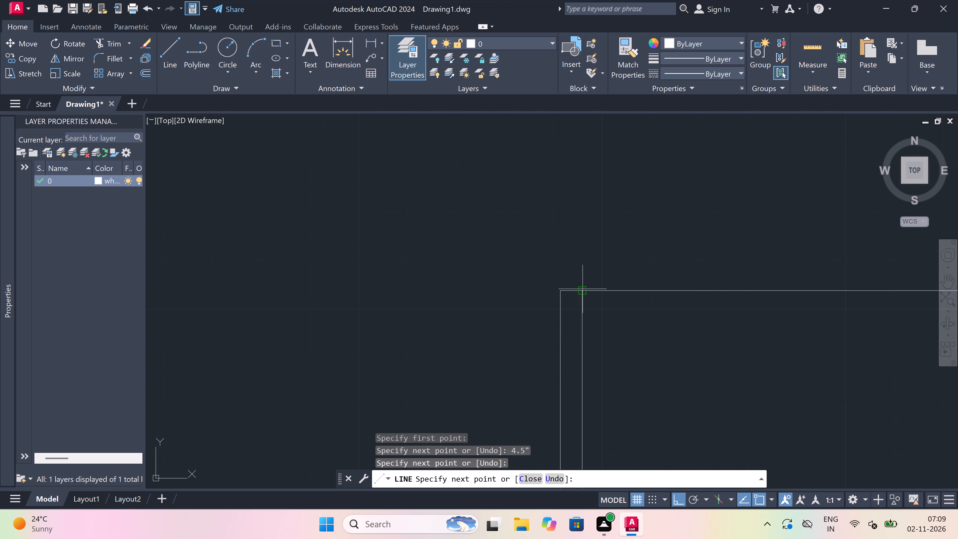
text(4.5")
key(space)
scroll(583, 342, down, 2)
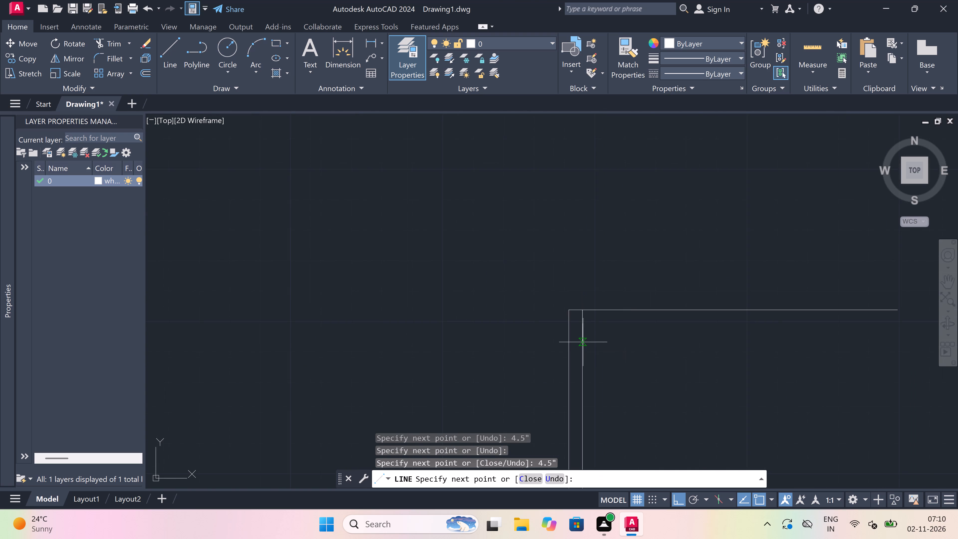
scroll(583, 342, down, 2)
scroll(680, 320, up, 2)
text(9')
key(space)
scroll(681, 320, down, 4)
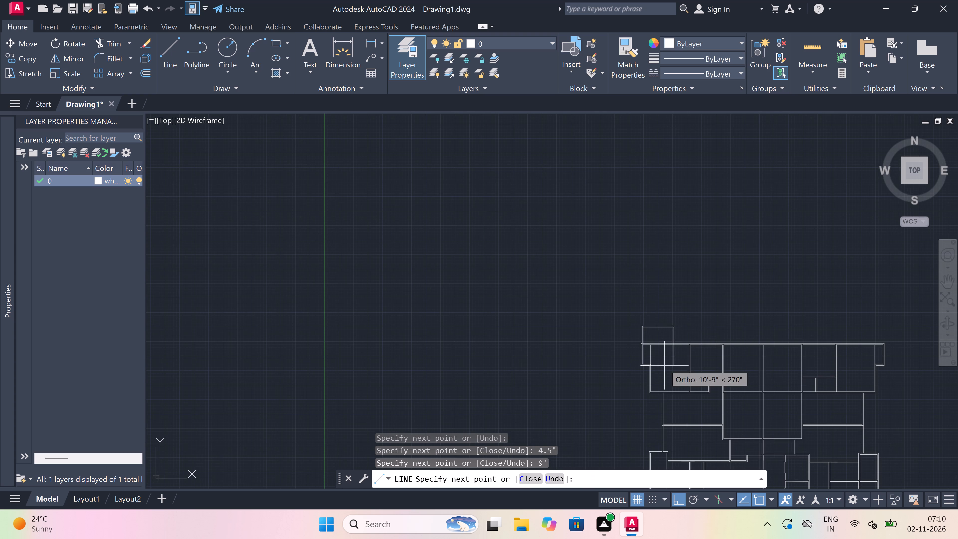
scroll(660, 316, up, 1)
scroll(687, 352, up, 4)
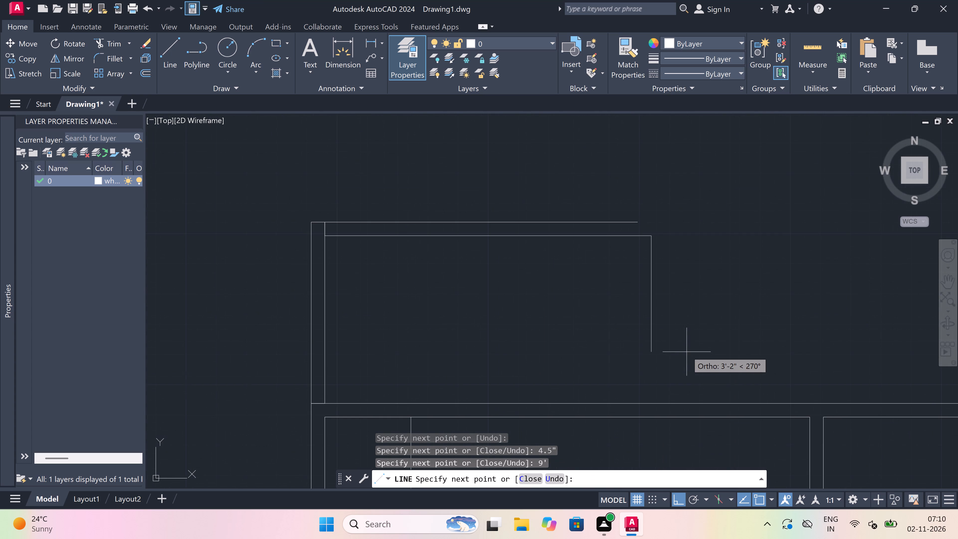
click(649, 402)
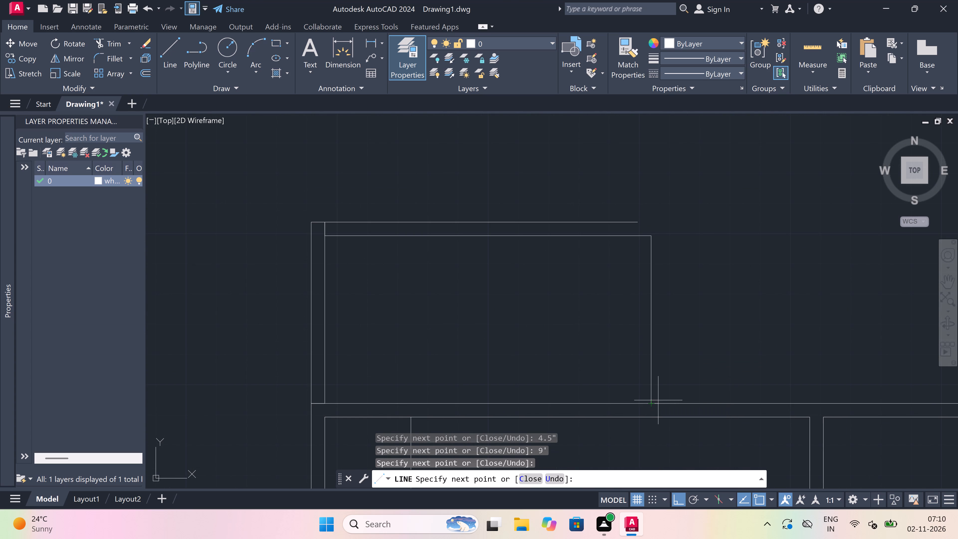
Continue the line 4.5" east, north to the outer north line's level and west to that line's end.
text(4.5")
key(space)
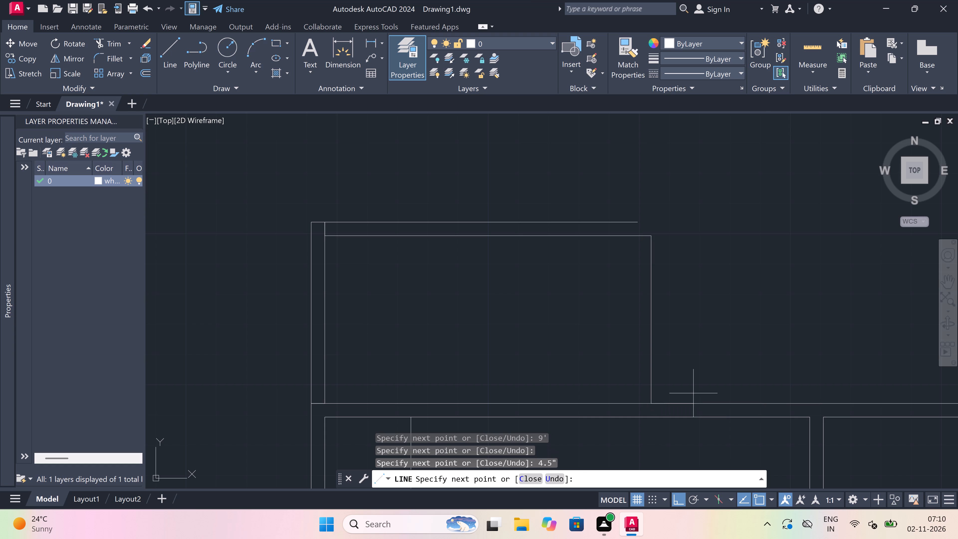
scroll(656, 218, up, 3)
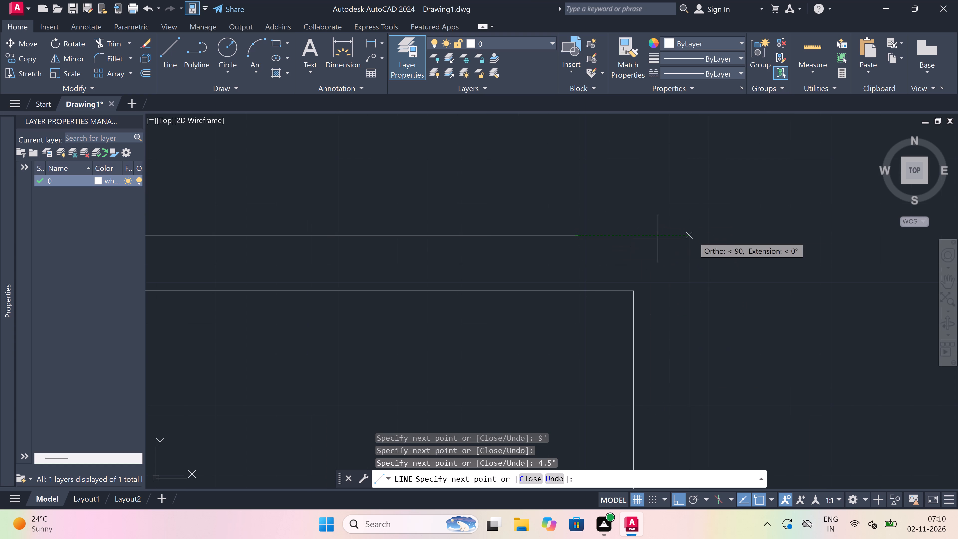
click(689, 237)
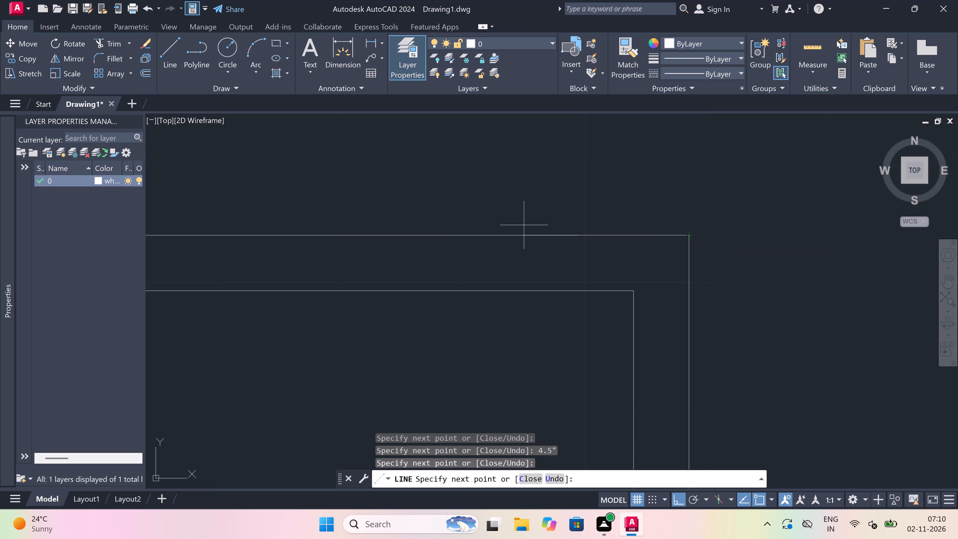
click(573, 237)
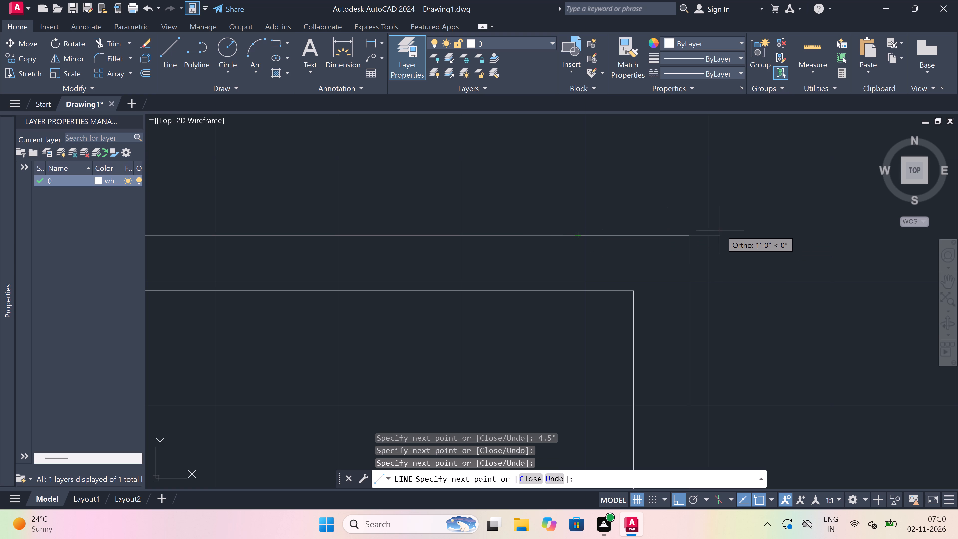
key(Escape)
Trim the piece of the new room's inner west line that crosses the north wall's thickness.
scroll(672, 255, down, 5)
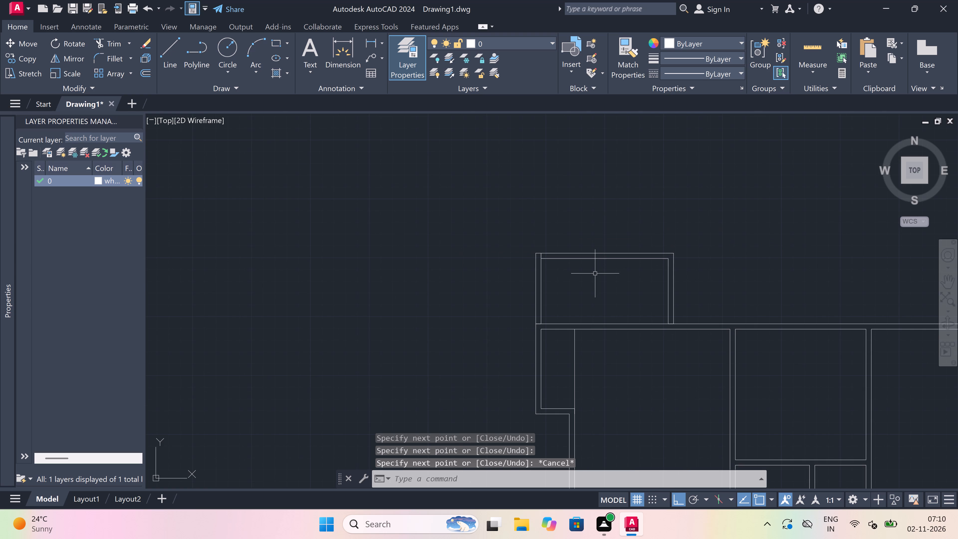
key(t)
key(r)
key(space)
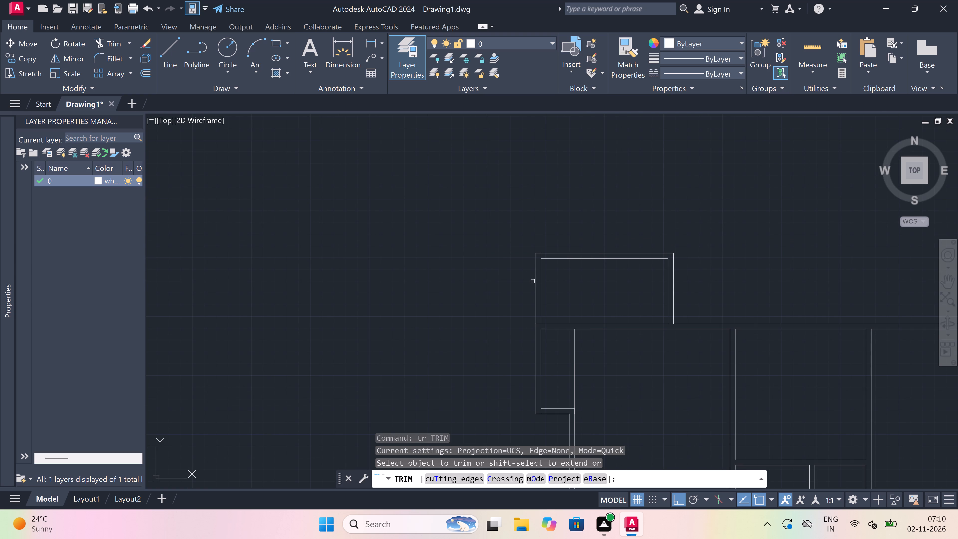
scroll(543, 252, up, 4)
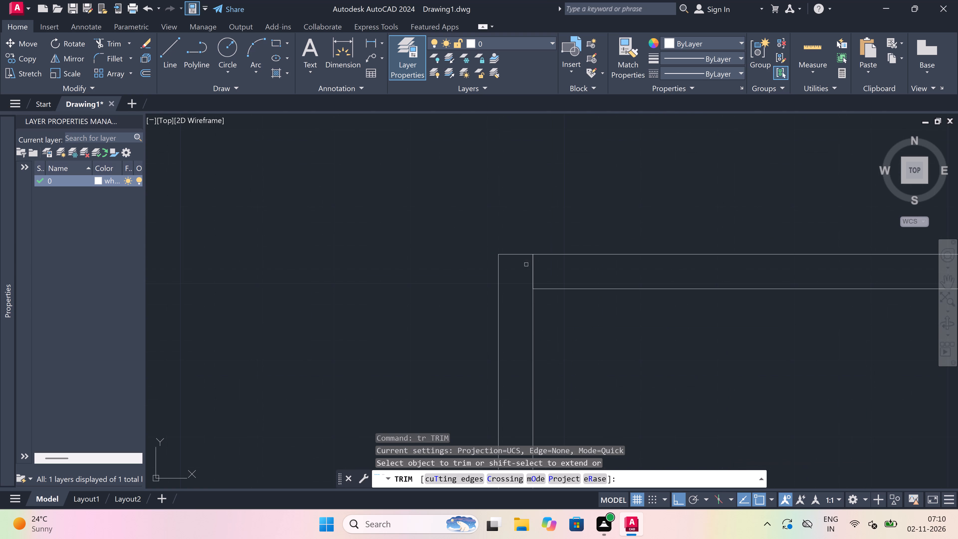
click(519, 270)
click(574, 266)
Trim the main wall's north line between the two lines of the new room's west wall.
scroll(574, 266, down, 5)
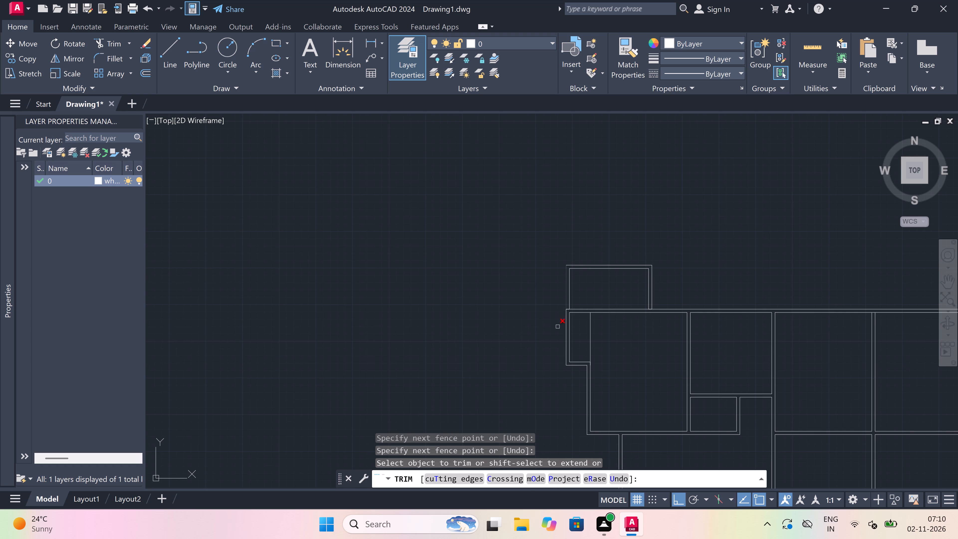
scroll(558, 329, up, 1)
scroll(573, 295, up, 4)
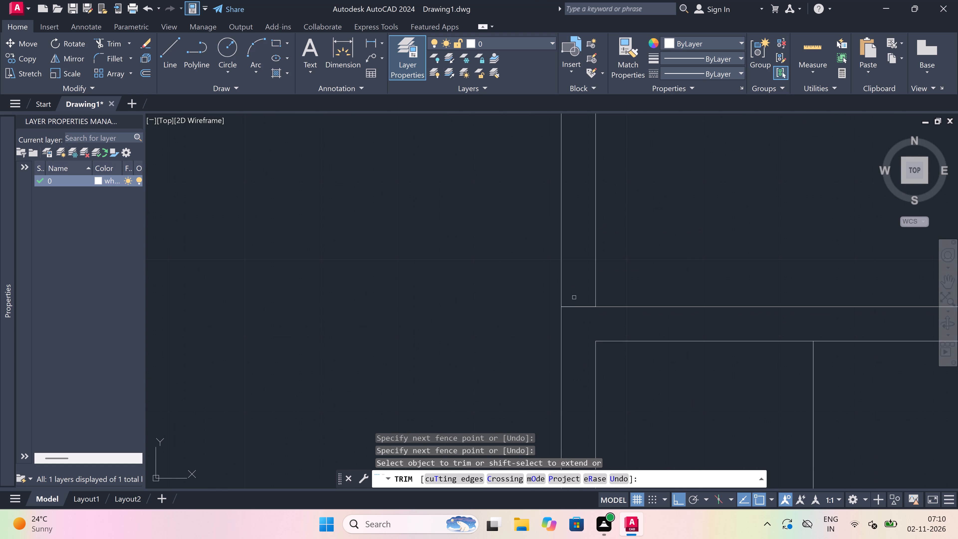
click(574, 297)
click(575, 331)
scroll(498, 335, down, 5)
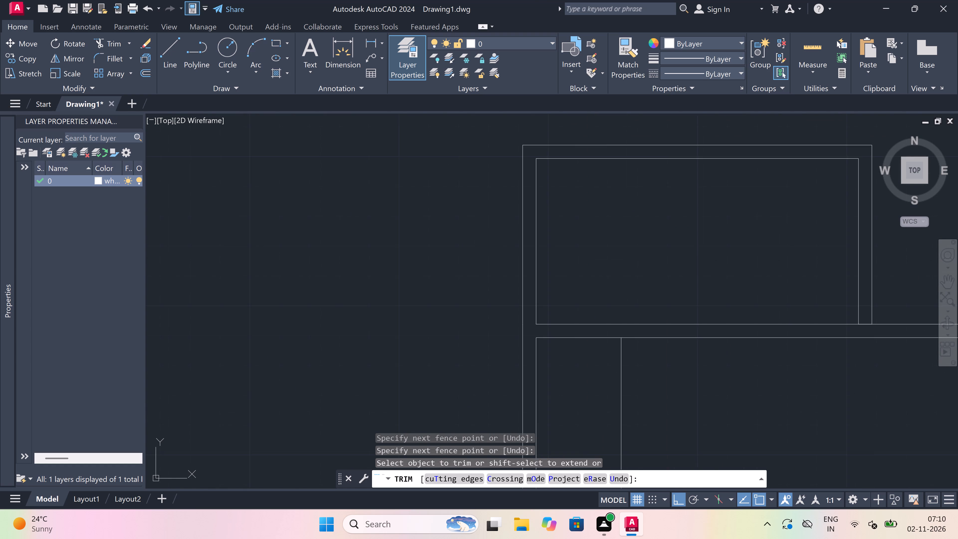
scroll(498, 335, down, 2)
scroll(526, 332, up, 2)
scroll(569, 325, up, 1)
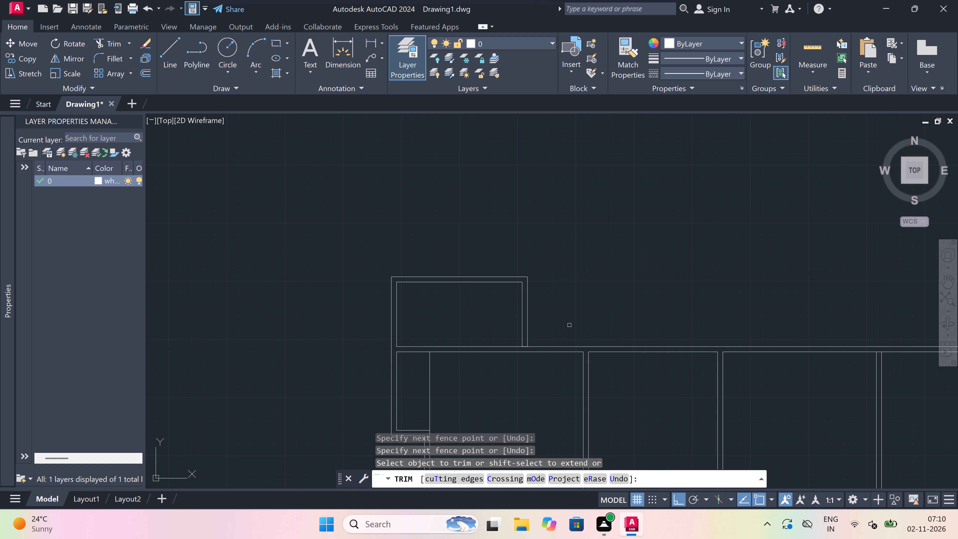
key(Escape)
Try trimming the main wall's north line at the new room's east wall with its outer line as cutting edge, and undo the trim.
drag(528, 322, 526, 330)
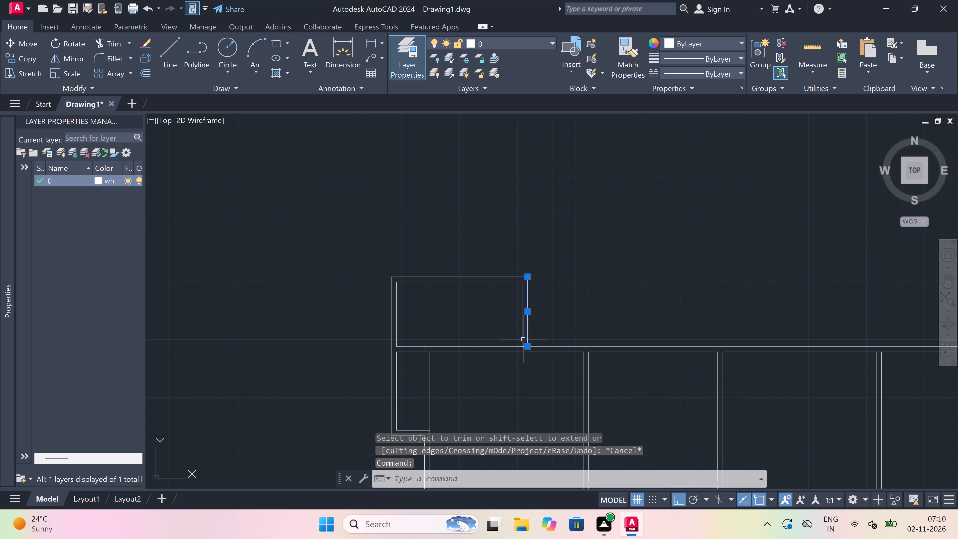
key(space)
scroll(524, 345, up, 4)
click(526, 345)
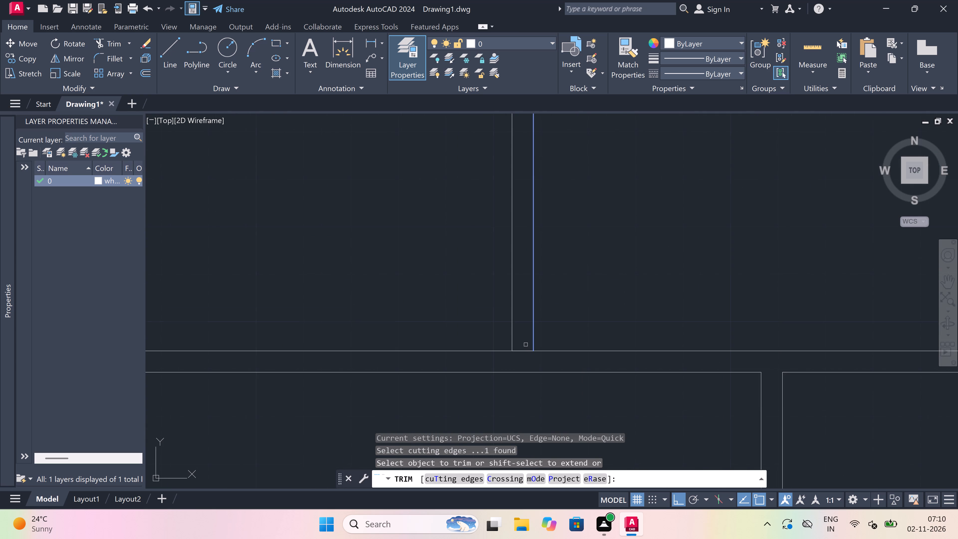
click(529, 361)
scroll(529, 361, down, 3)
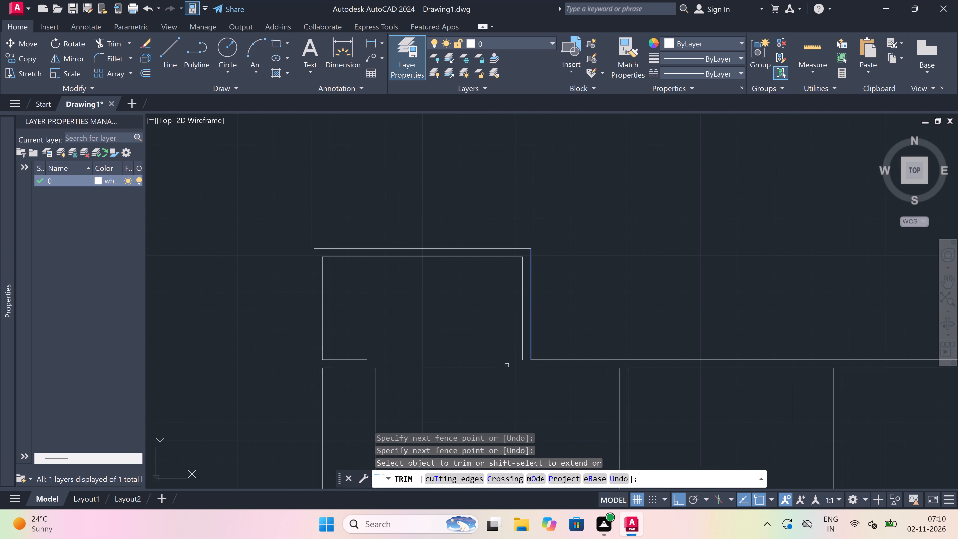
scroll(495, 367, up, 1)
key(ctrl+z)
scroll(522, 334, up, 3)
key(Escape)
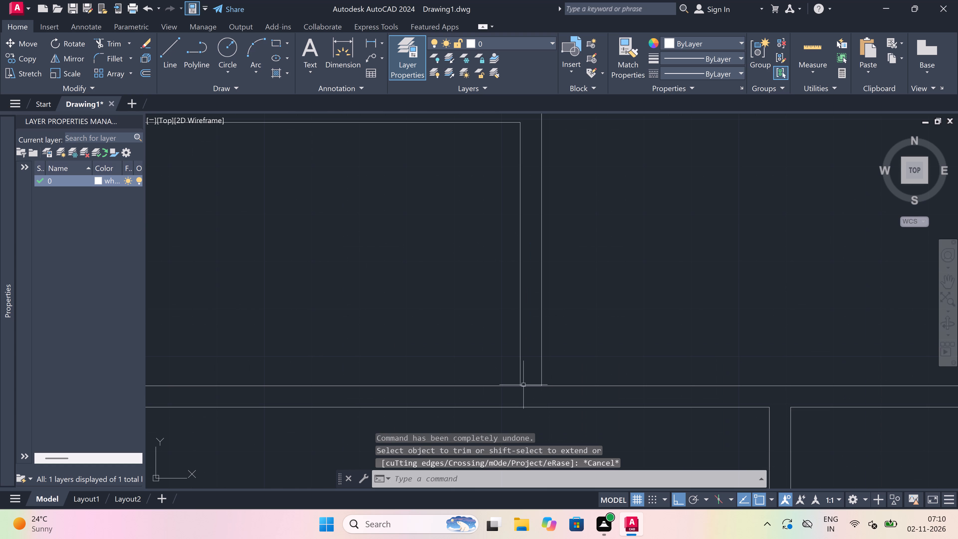
Trim the main wall's north line between the two lines of the new room's east wall.
scroll(546, 383, up, 2)
scroll(478, 393, up, 6)
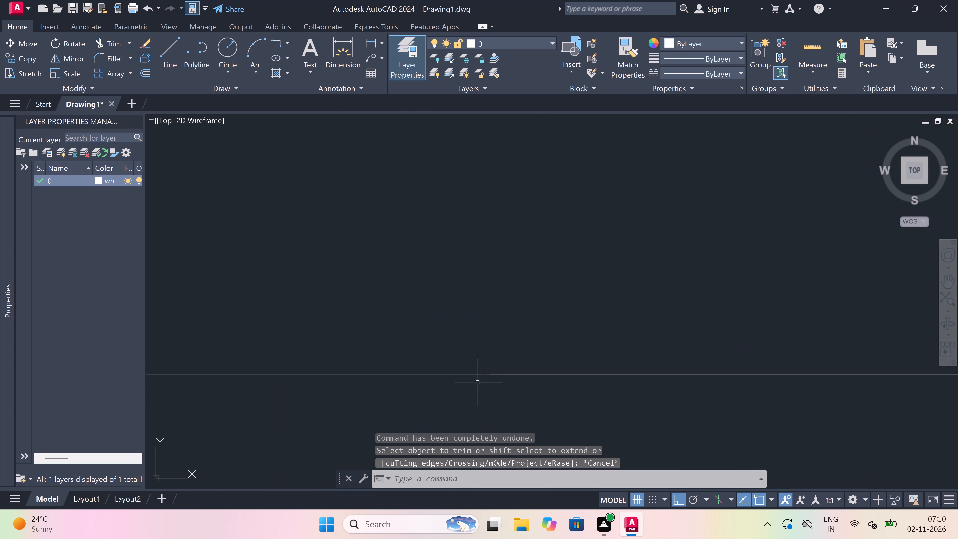
key(t)
key(r)
key(space)
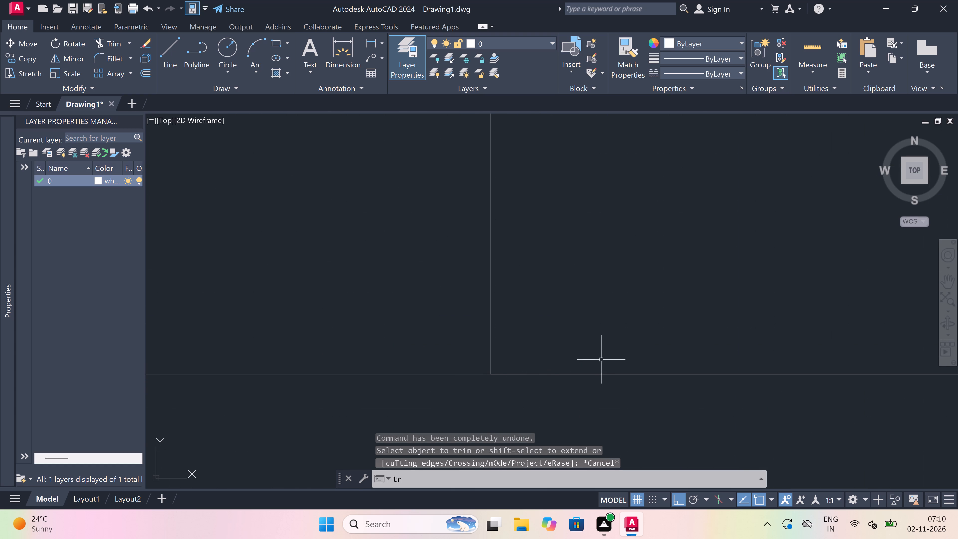
scroll(605, 355, down, 3)
click(607, 353)
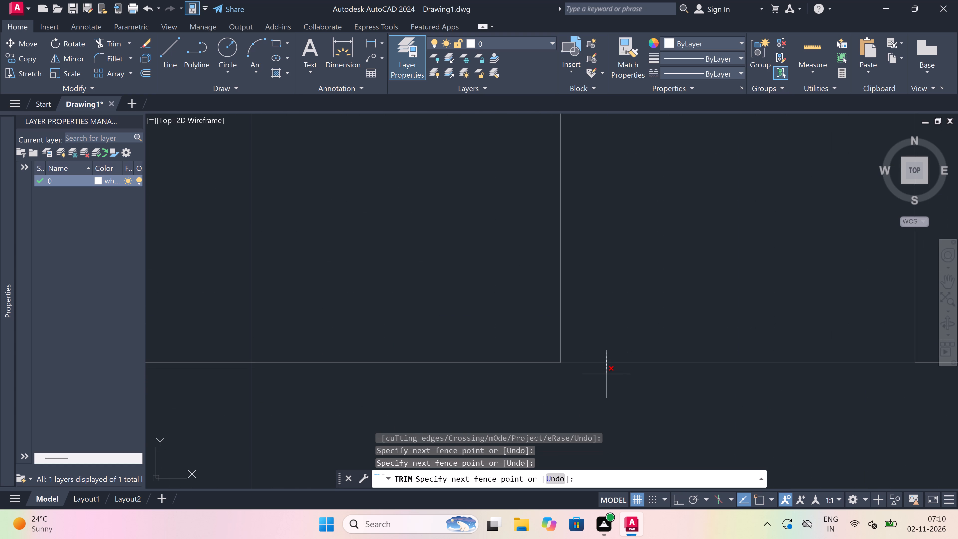
click(606, 374)
key(Escape)
Offset the new room's outer east line 7' to the east.
scroll(494, 384, down, 5)
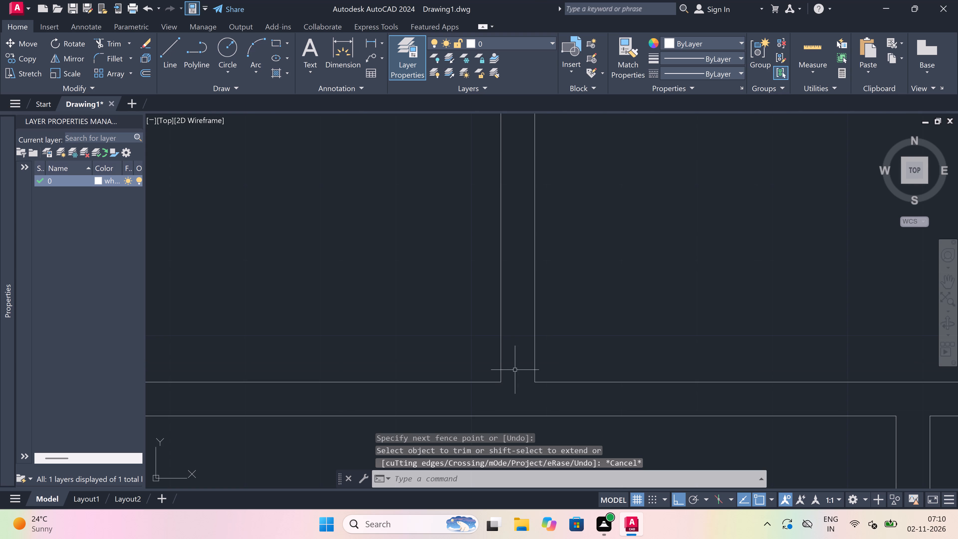
scroll(523, 365, down, 3)
key(o)
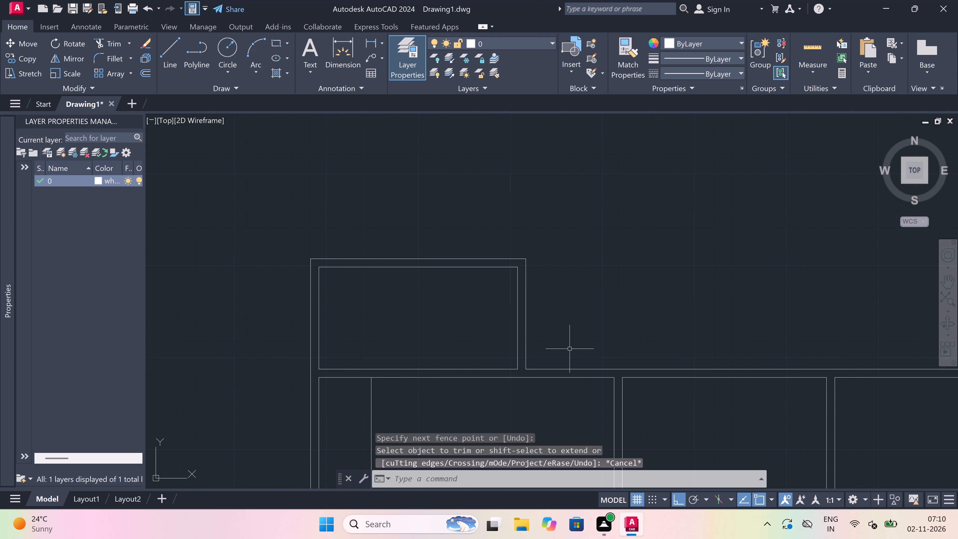
key(space)
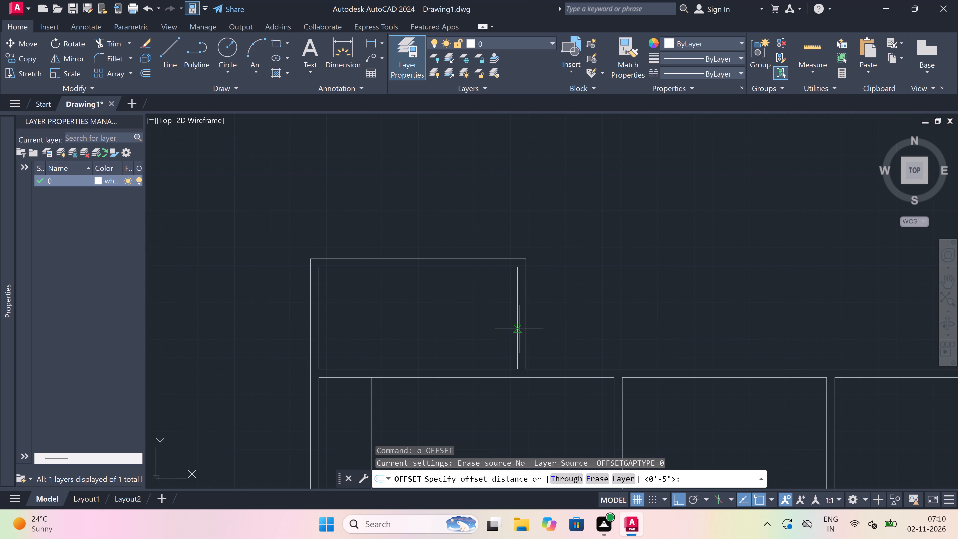
click(526, 318)
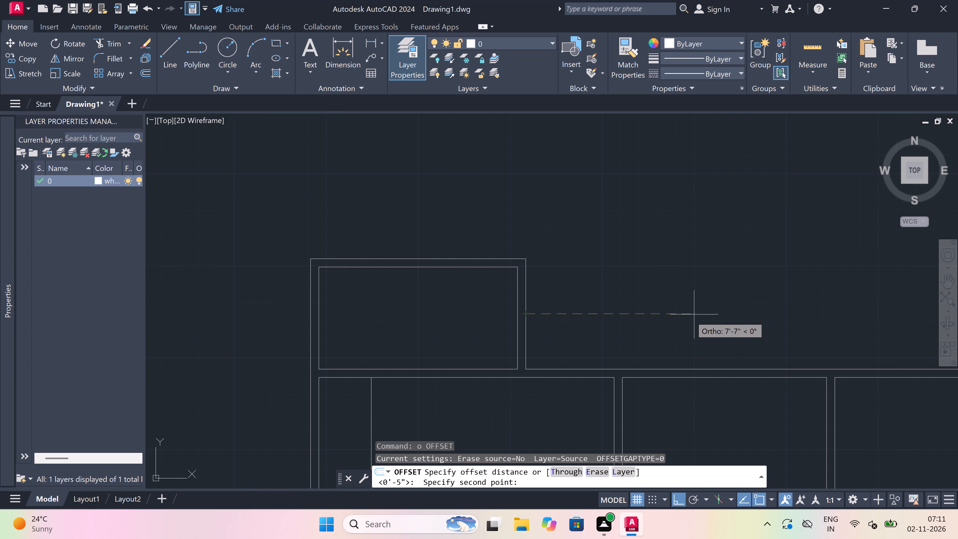
key(7)
key(apostrophe)
key(space)
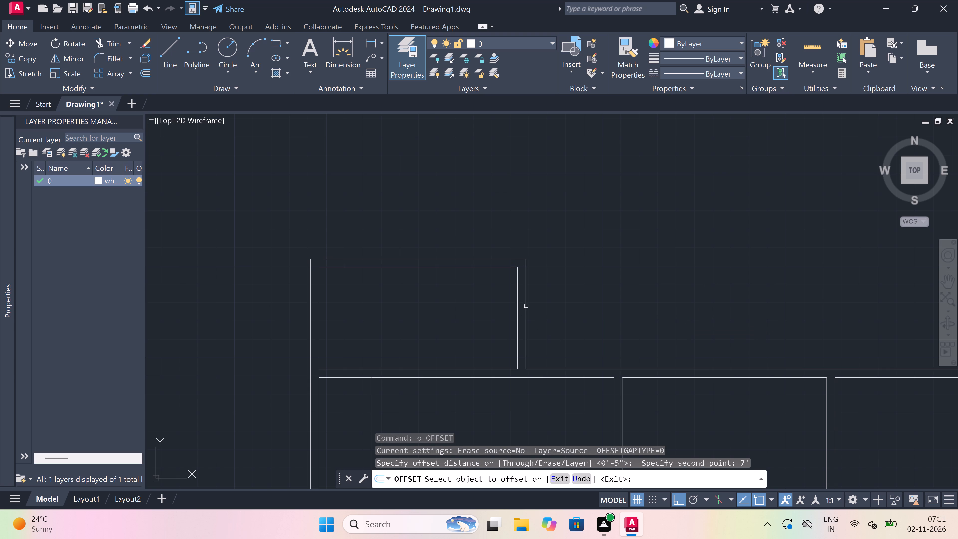
drag(526, 306, 560, 305)
click(813, 306)
key(Escape)
Offset the second room's new east wall line 4.5" to the east to form the double-line wall.
key(space)
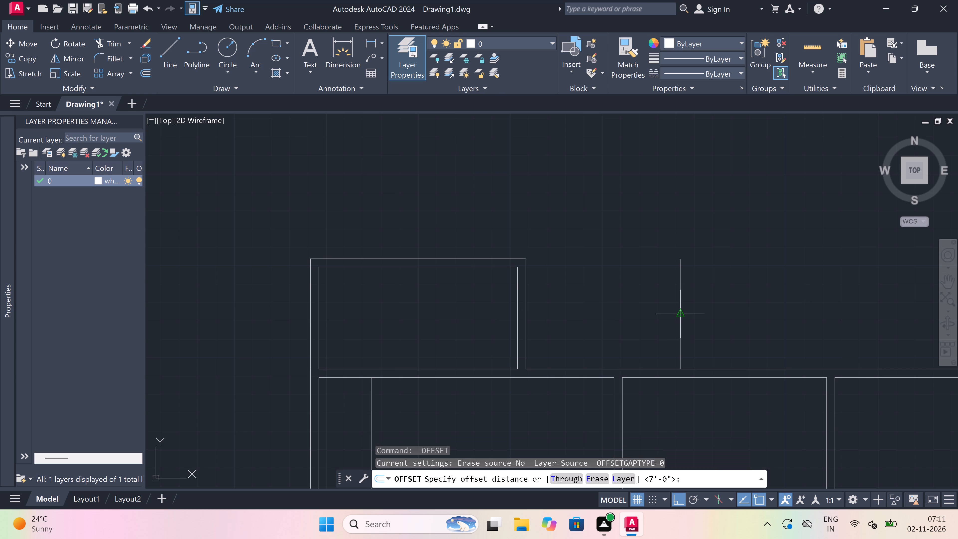
click(680, 312)
key(4)
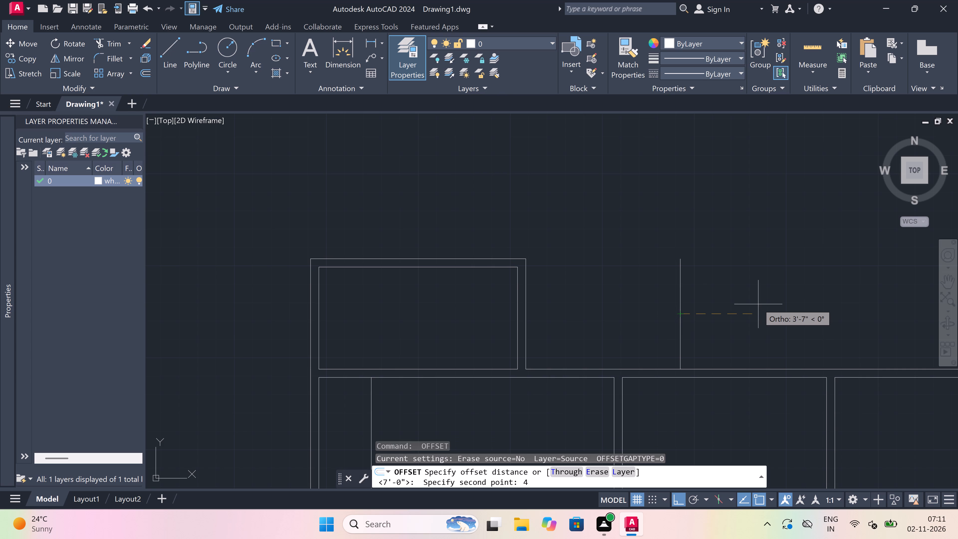
key(period)
key(5)
key(shift+quotedbl)
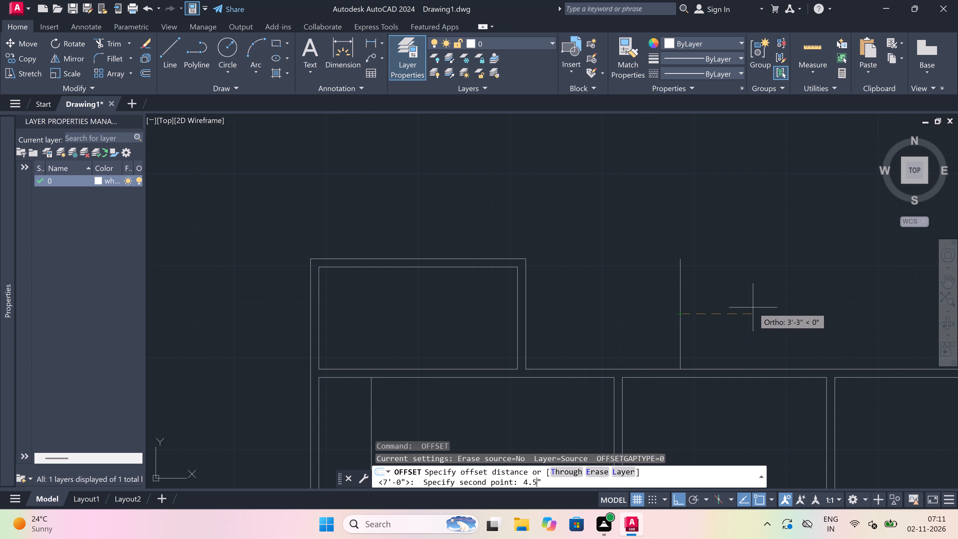
key(space)
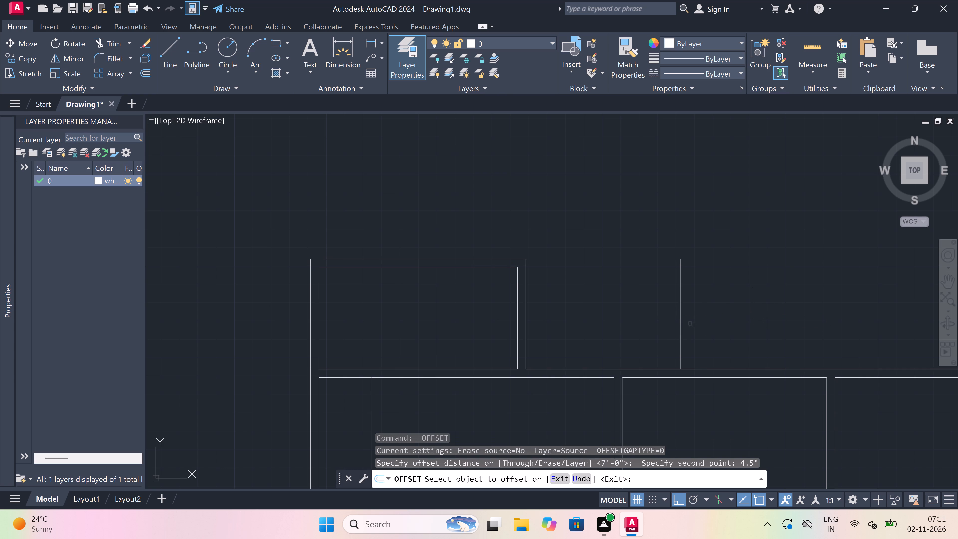
click(681, 313)
click(726, 305)
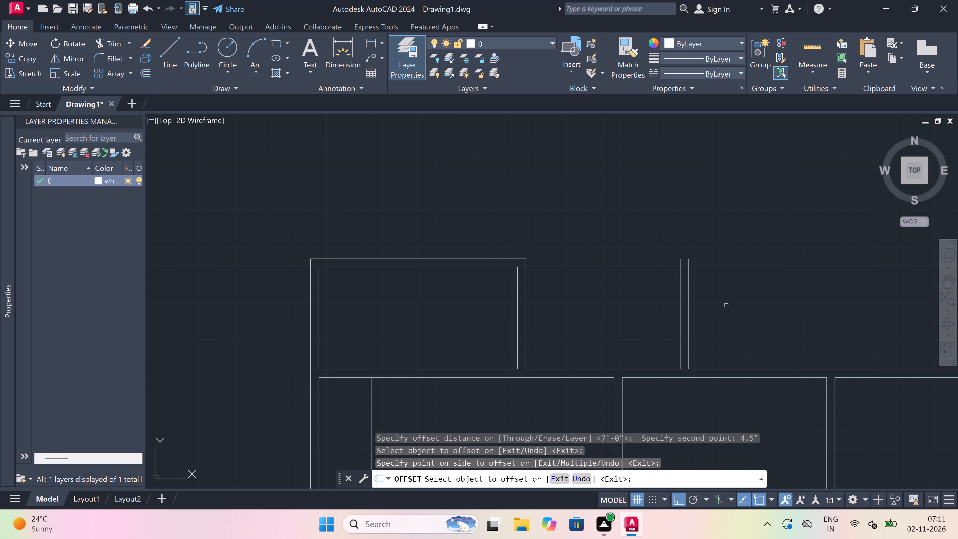
key(Escape)
Draw the second room's outer and inner north wall lines from the first room's northeast corners to the new east wall's outer line.
scroll(569, 238, up, 1)
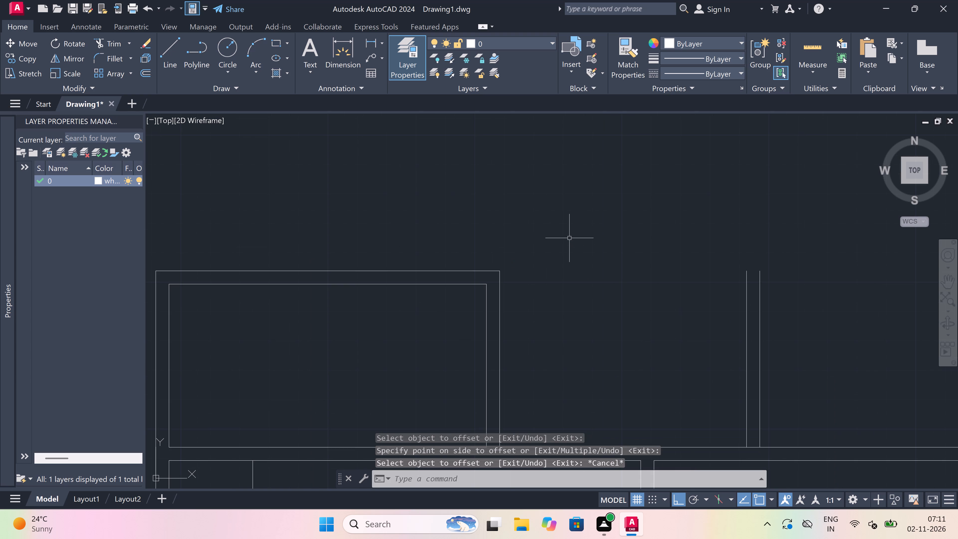
key(l)
key(space)
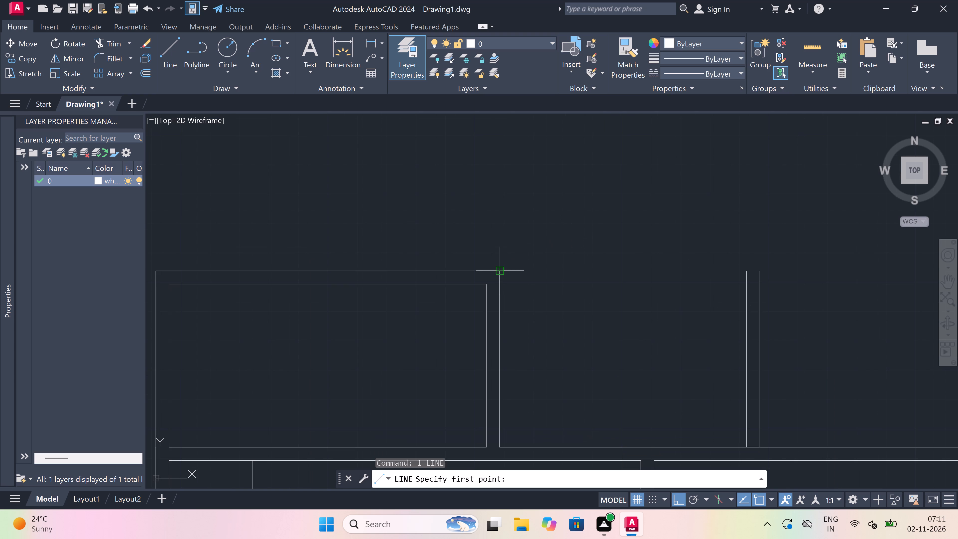
click(503, 272)
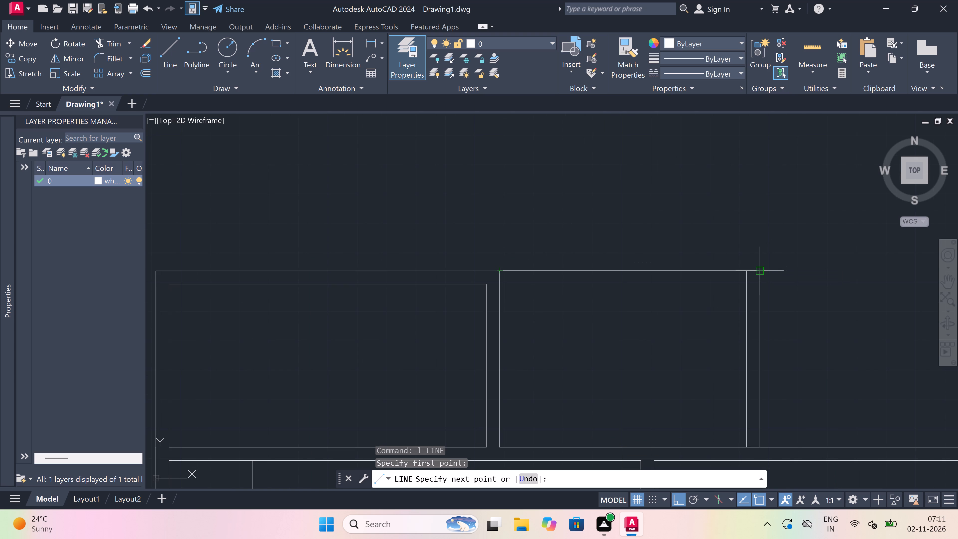
click(764, 271)
key(Escape)
key(space)
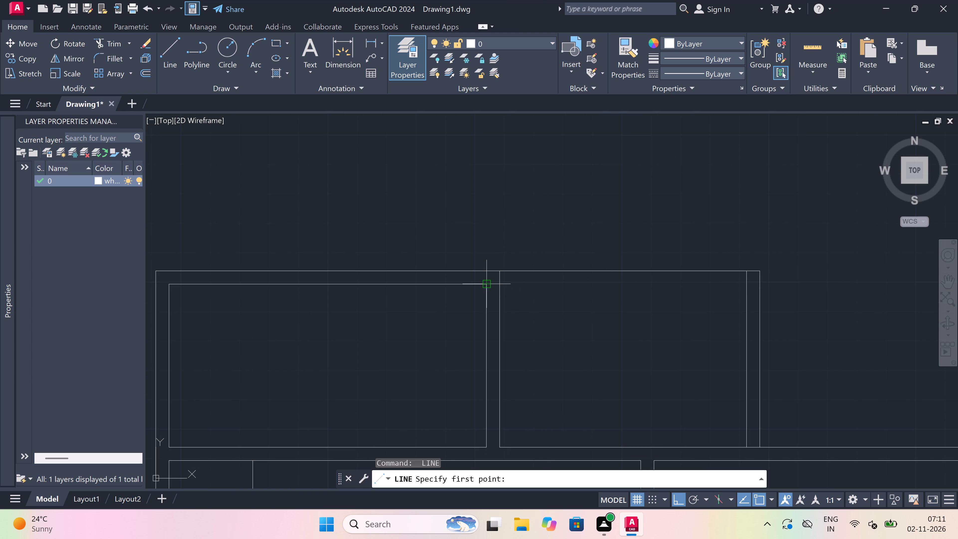
click(489, 285)
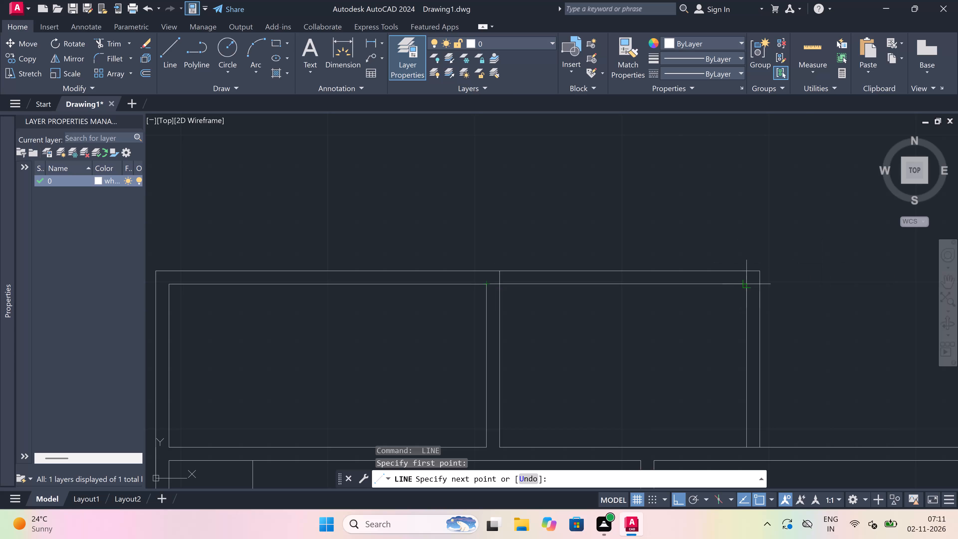
click(763, 282)
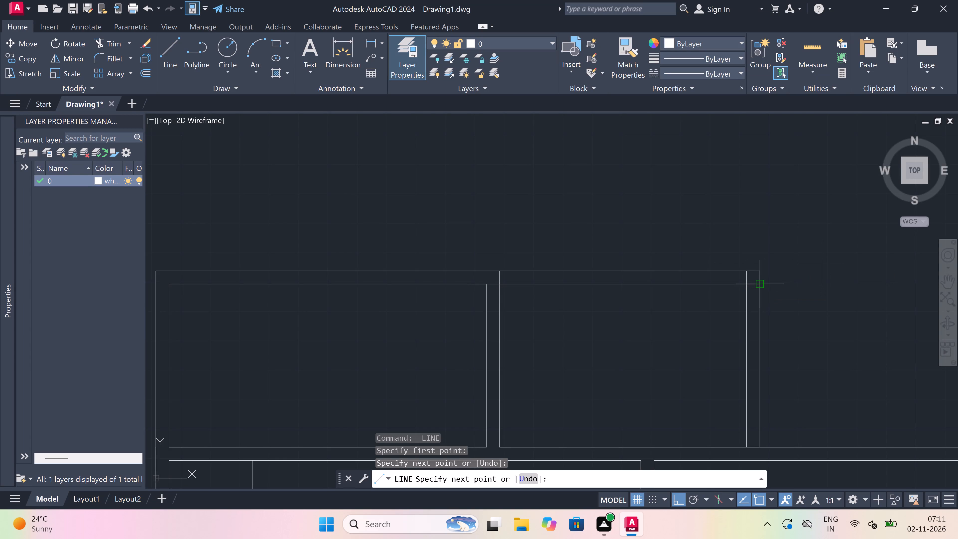
key(Escape)
Trim the overlapping line pieces where the wall between the two rooms meets the north wall.
text(tr)
key(space)
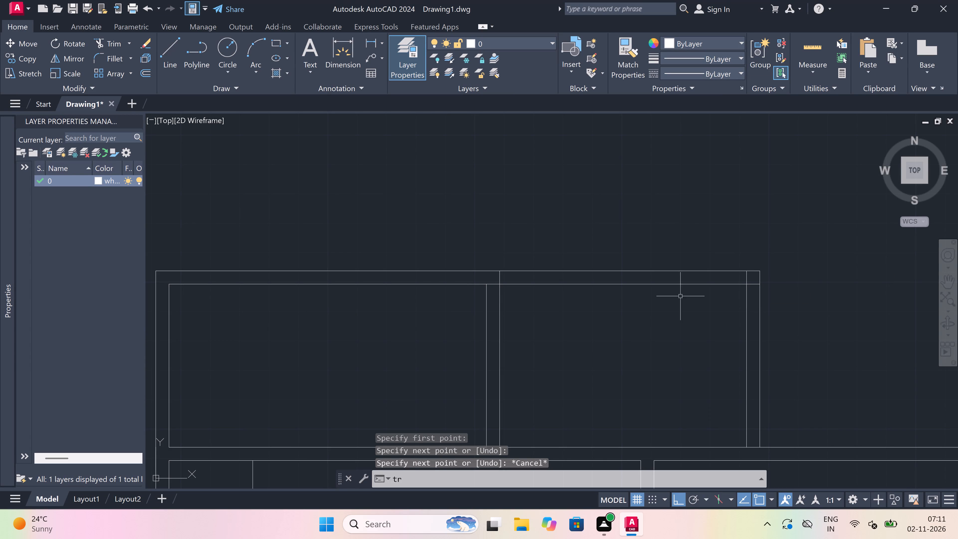
scroll(482, 281, up, 2)
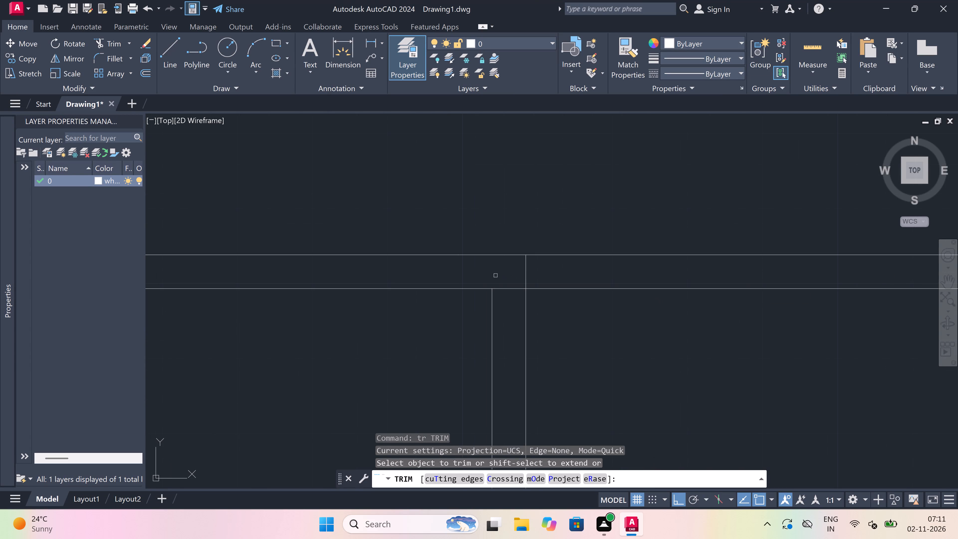
click(504, 288)
click(515, 272)
click(541, 272)
click(502, 265)
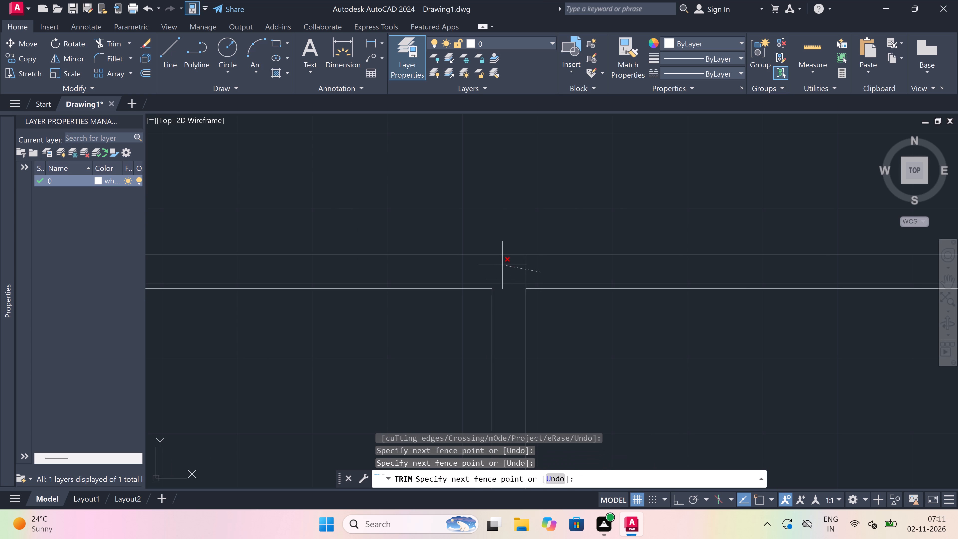
Trim the crossing inner line ends at the second room's northeast corner.
scroll(502, 265, down, 4)
scroll(587, 266, up, 2)
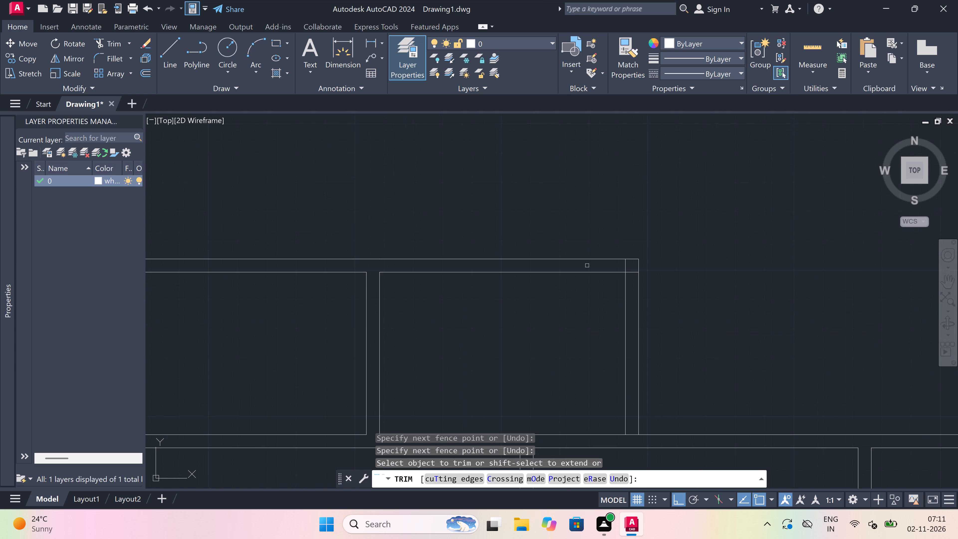
scroll(619, 263, up, 2)
click(629, 260)
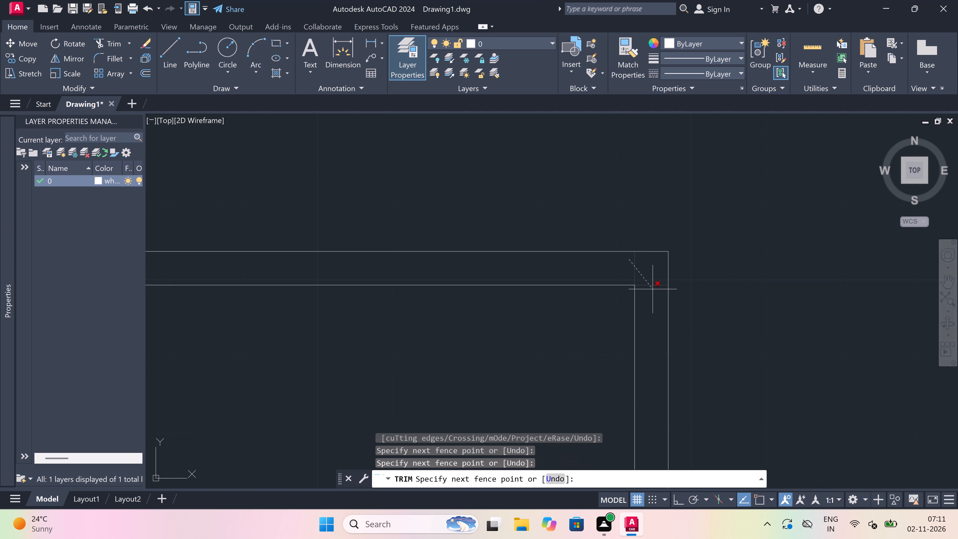
click(653, 289)
Trim the main wall's north line between the two lines of the second room's east wall.
scroll(666, 251, down, 4)
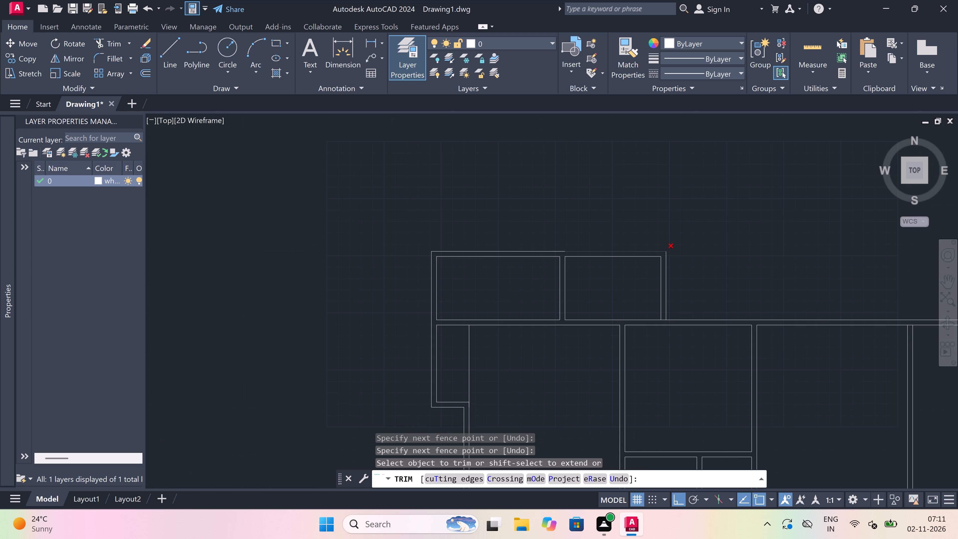
scroll(661, 316, up, 4)
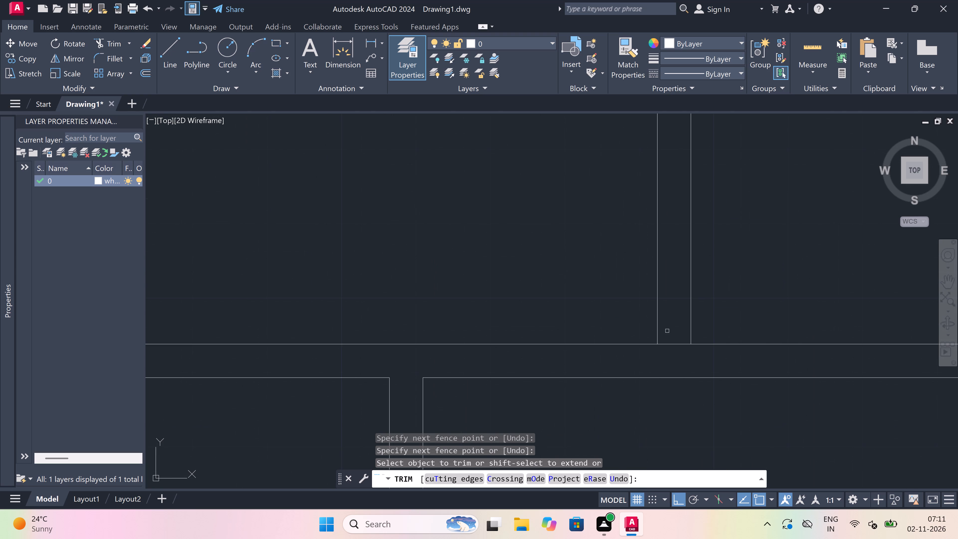
click(668, 331)
click(672, 353)
key(Escape)
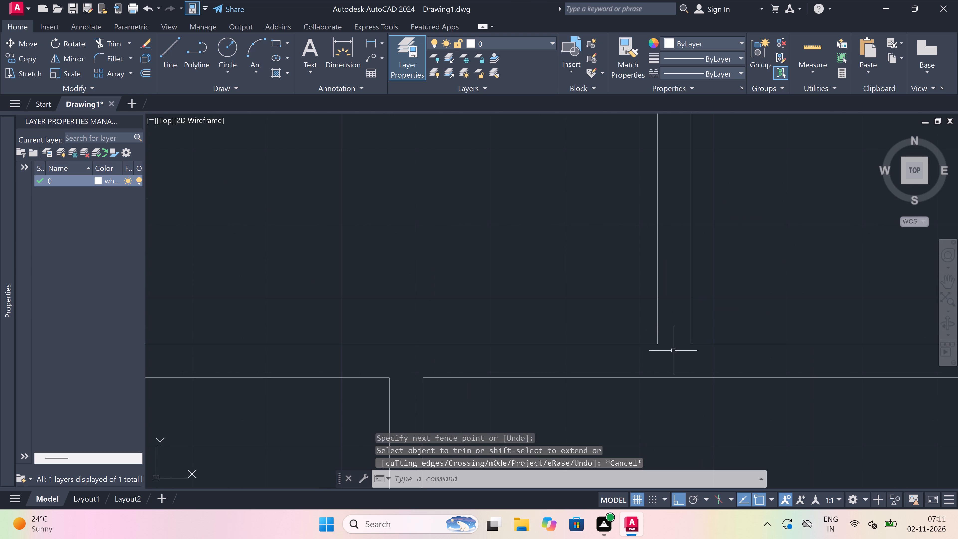
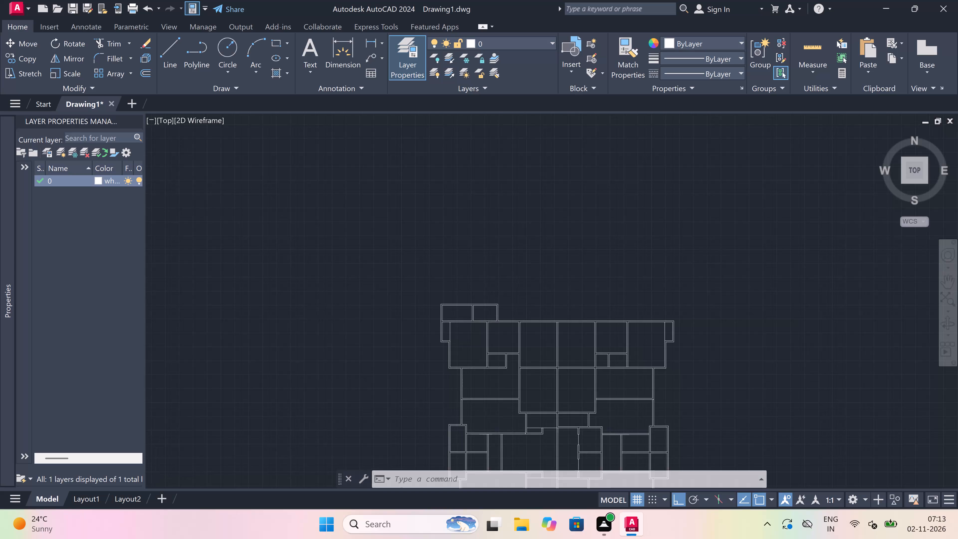
Draw a line from the inner wall corner above the central partition to the outer wall line, continuing 5' upward.
scroll(530, 291, down, 3)
scroll(563, 301, up, 3)
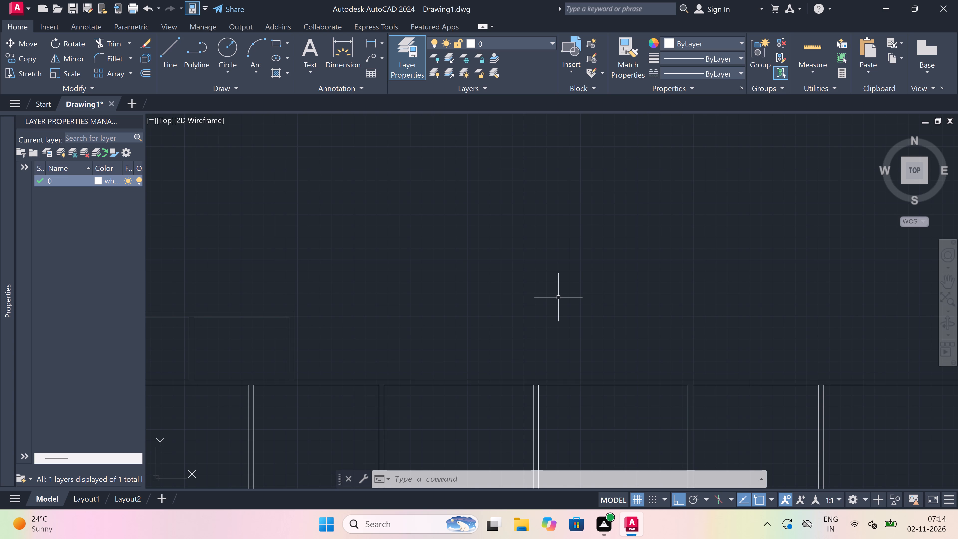
scroll(558, 299, down, 2)
scroll(580, 313, up, 1)
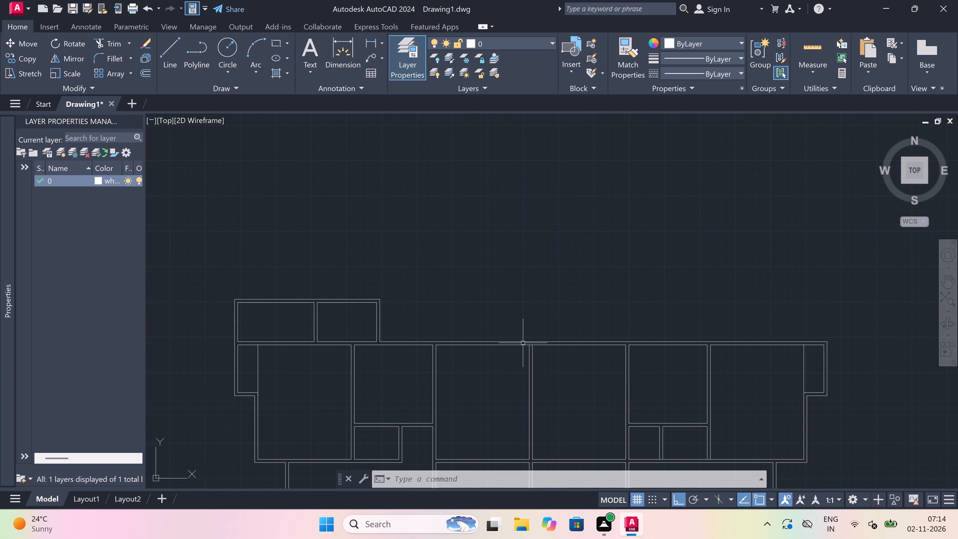
scroll(523, 344, up, 1)
key(l)
key(space)
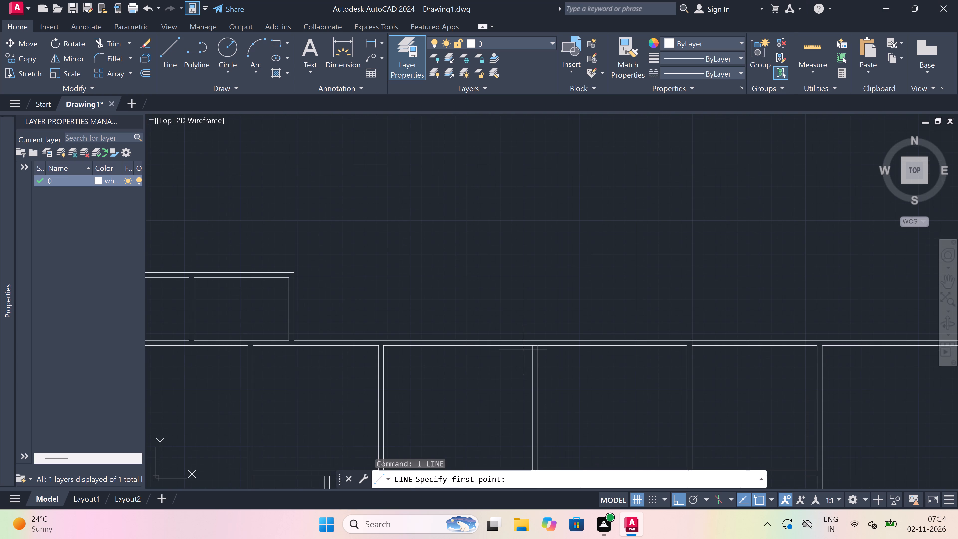
scroll(553, 318, up, 1)
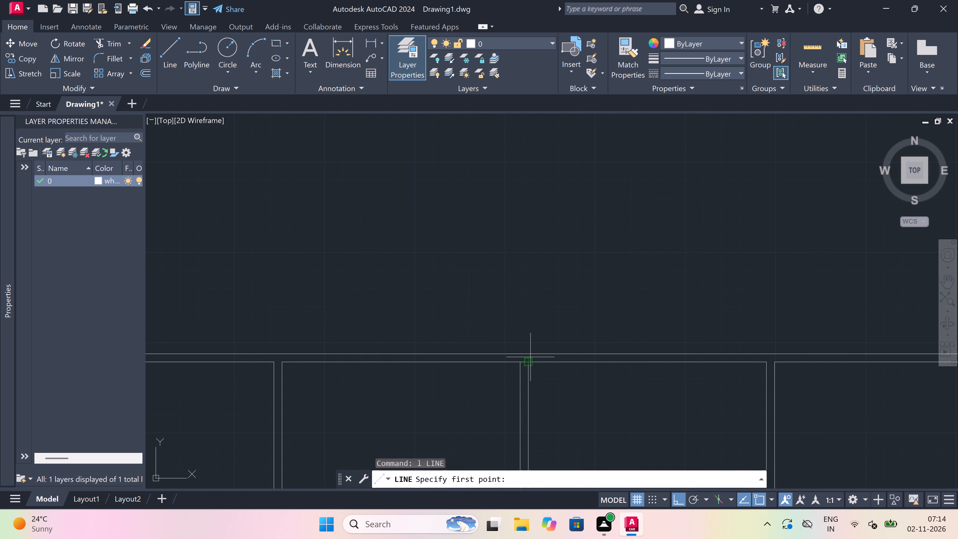
drag(529, 366, 528, 371)
scroll(526, 352, up, 3)
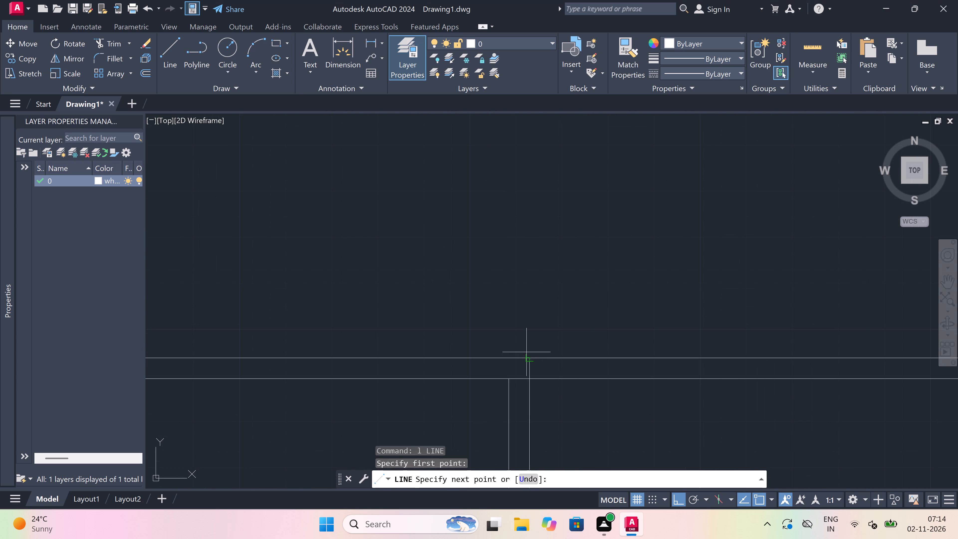
click(526, 357)
text(5')
key(space)
scroll(527, 289, down, 5)
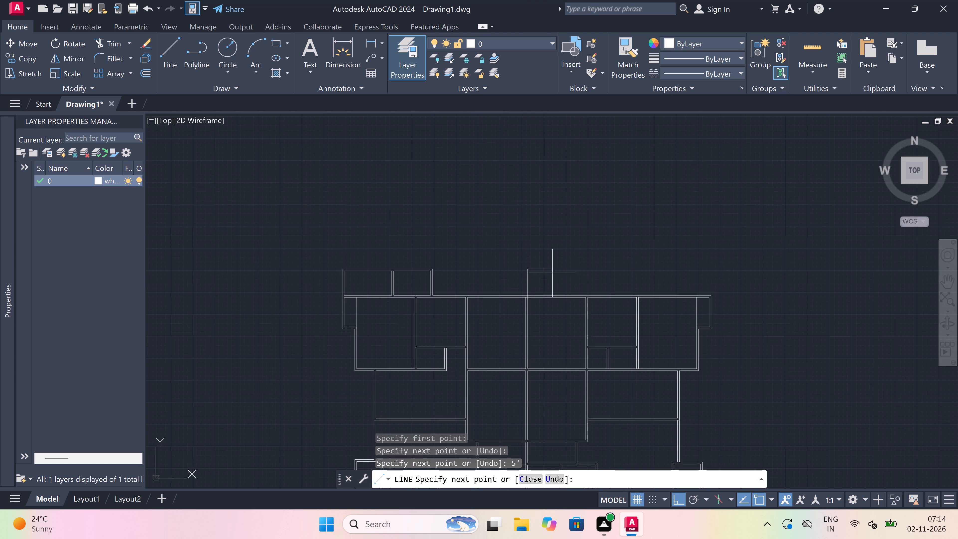
scroll(564, 267, up, 2)
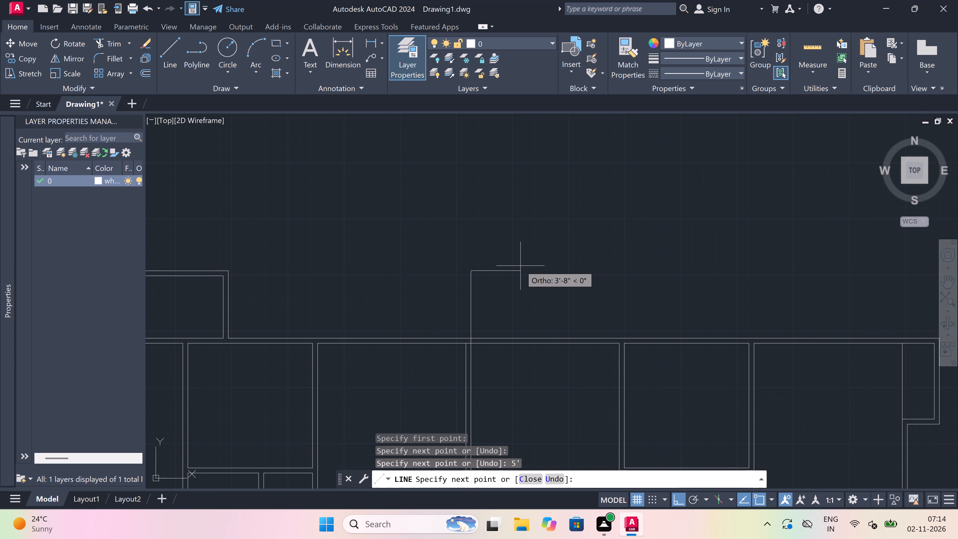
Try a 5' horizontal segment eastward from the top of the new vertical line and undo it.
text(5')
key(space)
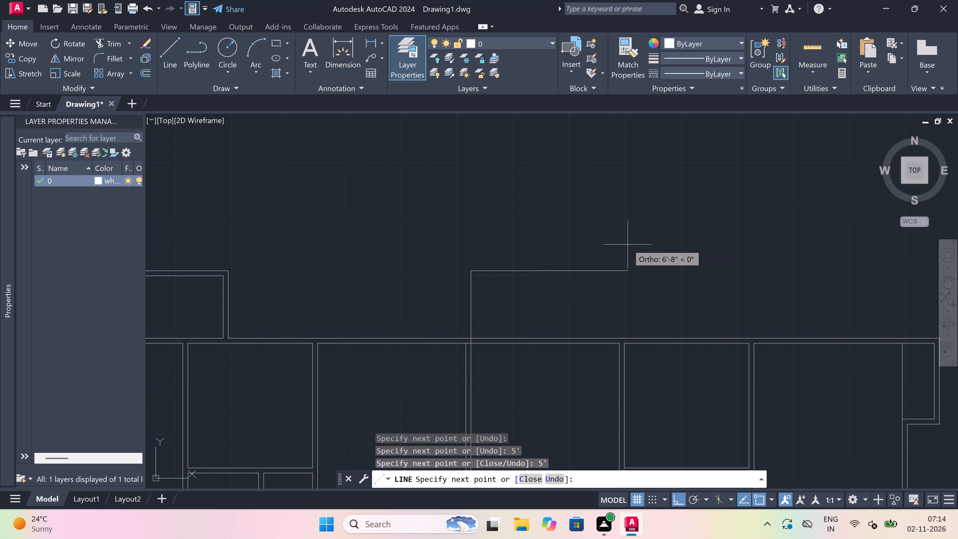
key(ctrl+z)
Draw a 5'6" segment eastward from the vertical line's top, continuing down to the outer wall line.
text(5'6\")
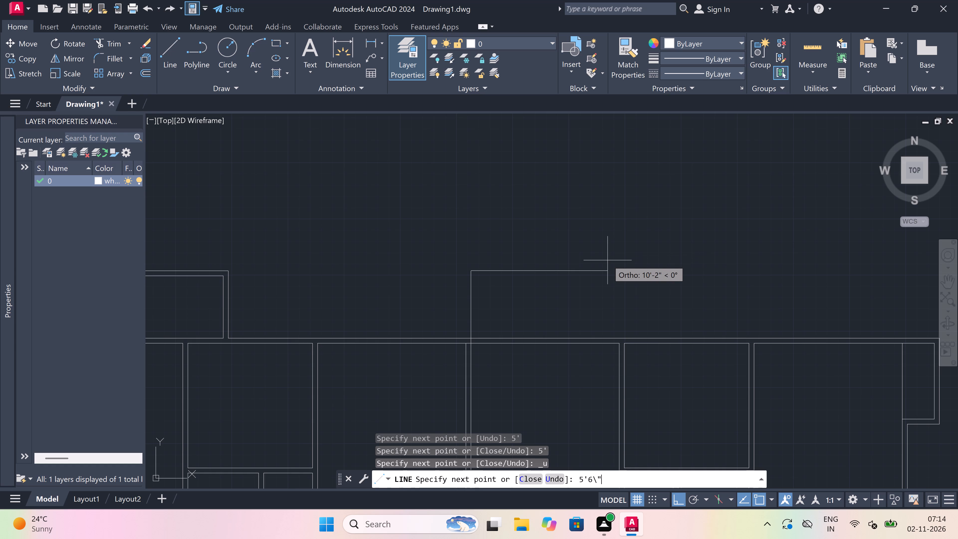
key(BackSpace)
key(BackSpace)
key(shift+quotedbl)
key(space)
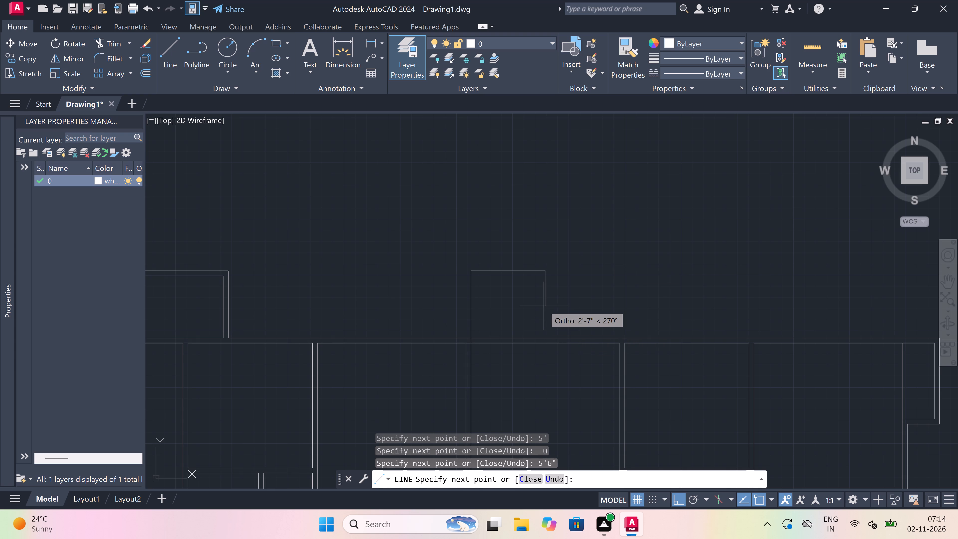
scroll(547, 318, up, 3)
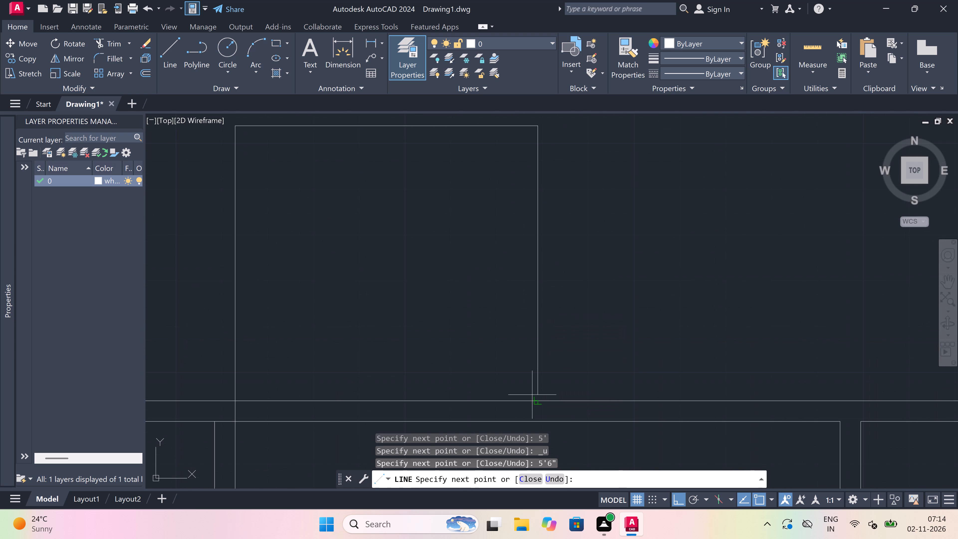
click(535, 399)
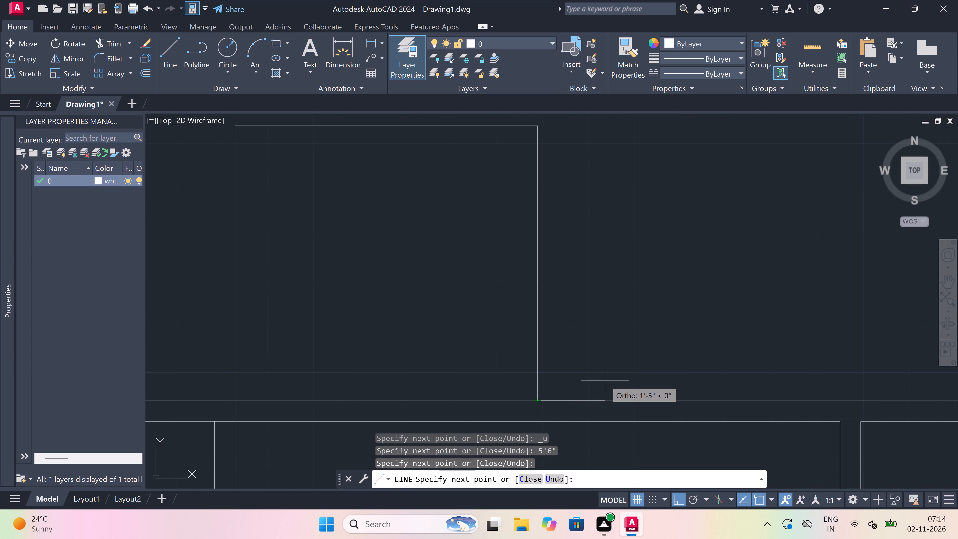
Draw the projection's outer east face: 4.5" east along the wall, up level with the inner top edge, and 4.5" further up.
text(4.5")
key(space)
scroll(604, 380, down, 4)
scroll(602, 324, up, 1)
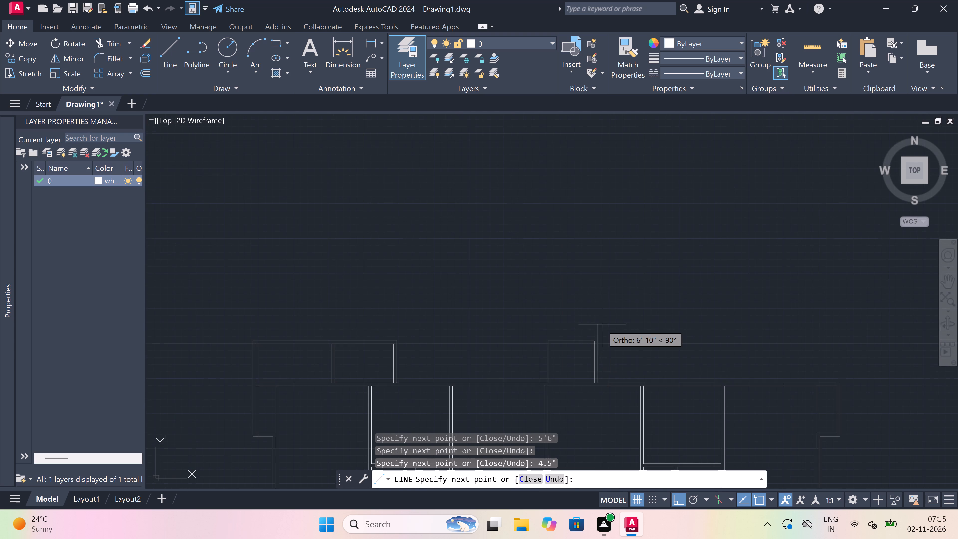
scroll(594, 349, up, 3)
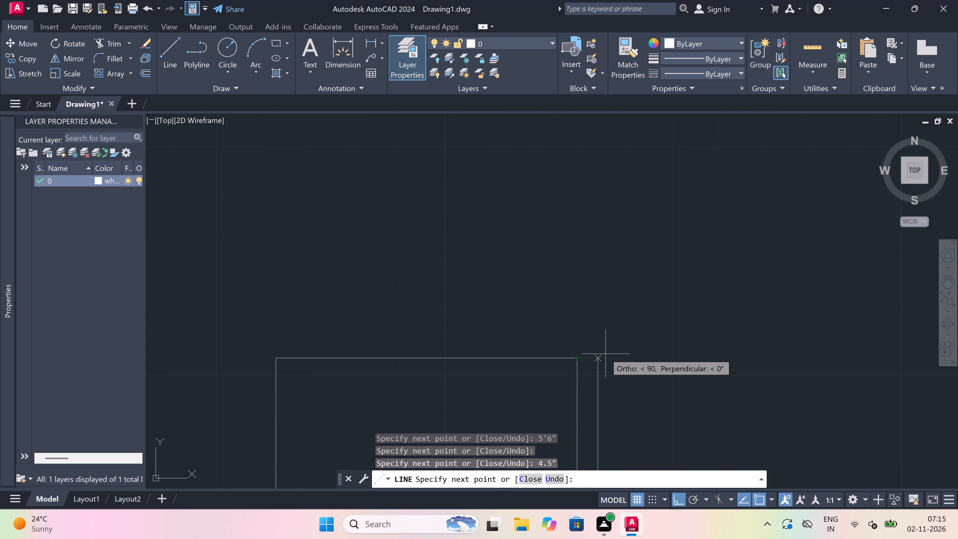
click(599, 359)
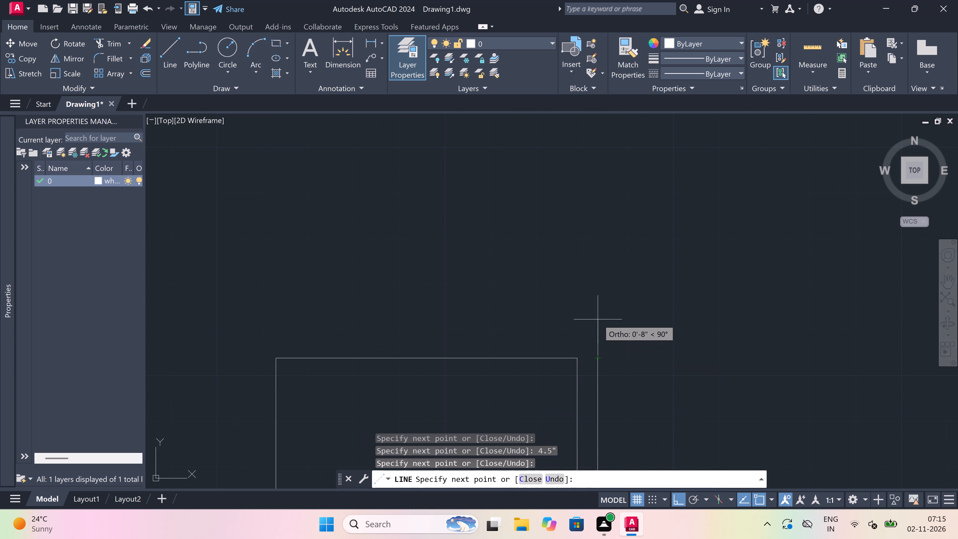
text(4.5)
key(shift+quotedbl)
key(space)
Draw the outer top face west to above the inner corner, 4.5" further west, and down to the main wall's inner line.
scroll(597, 319, down, 3)
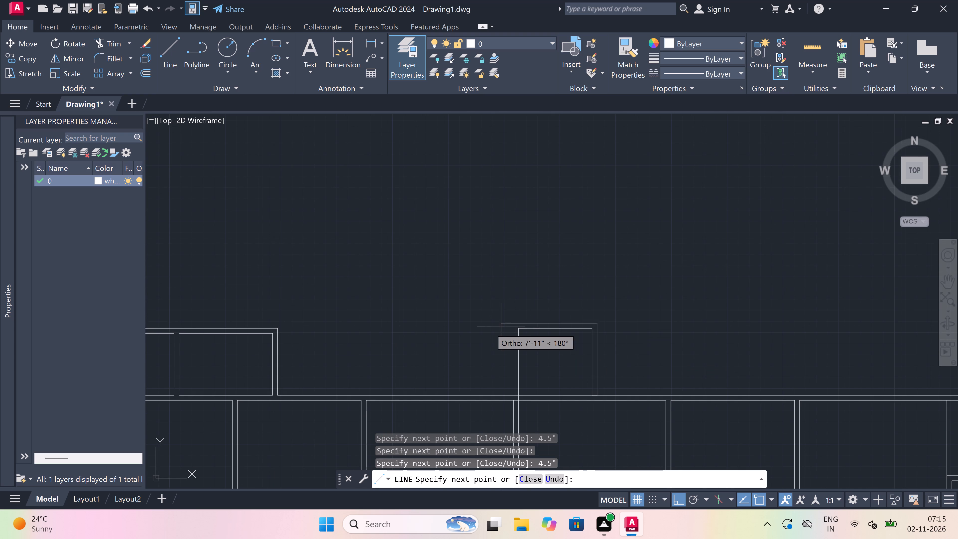
scroll(498, 324, up, 2)
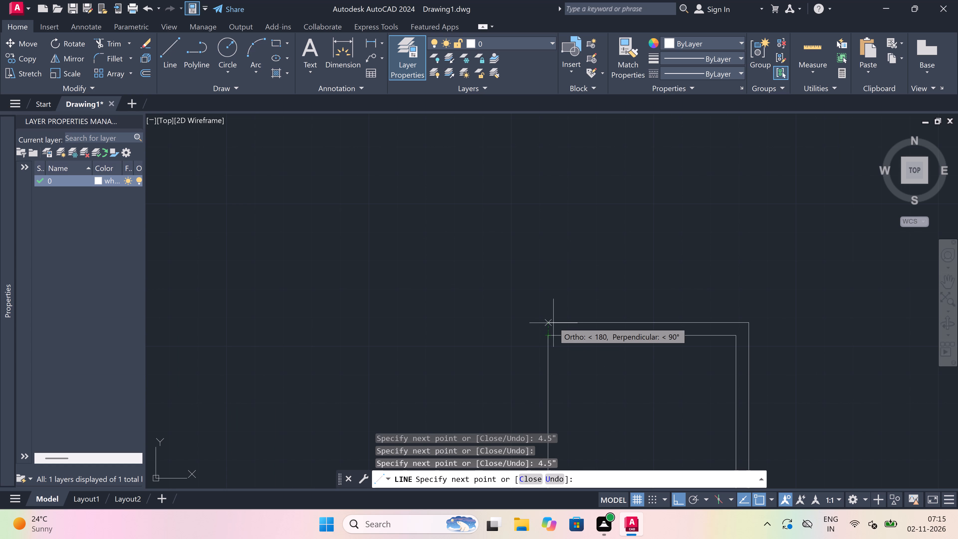
click(550, 321)
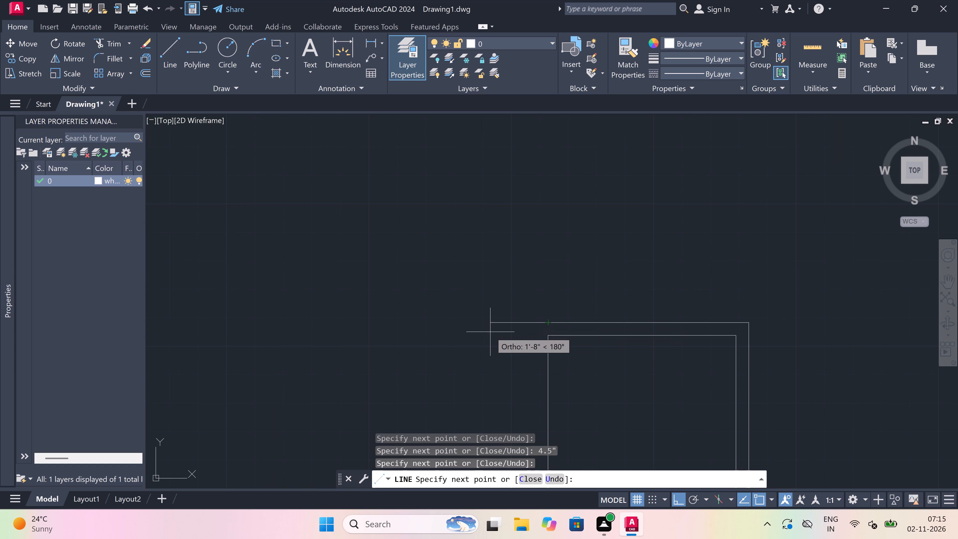
text(4.5)
text(")
key(space)
scroll(490, 331, down, 4)
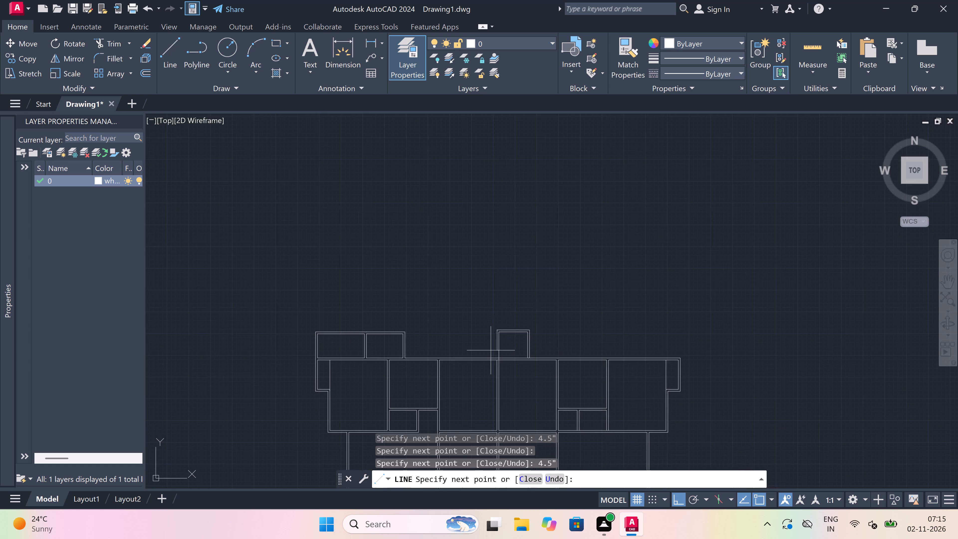
scroll(491, 352, up, 1)
scroll(513, 370, up, 1)
scroll(478, 353, up, 3)
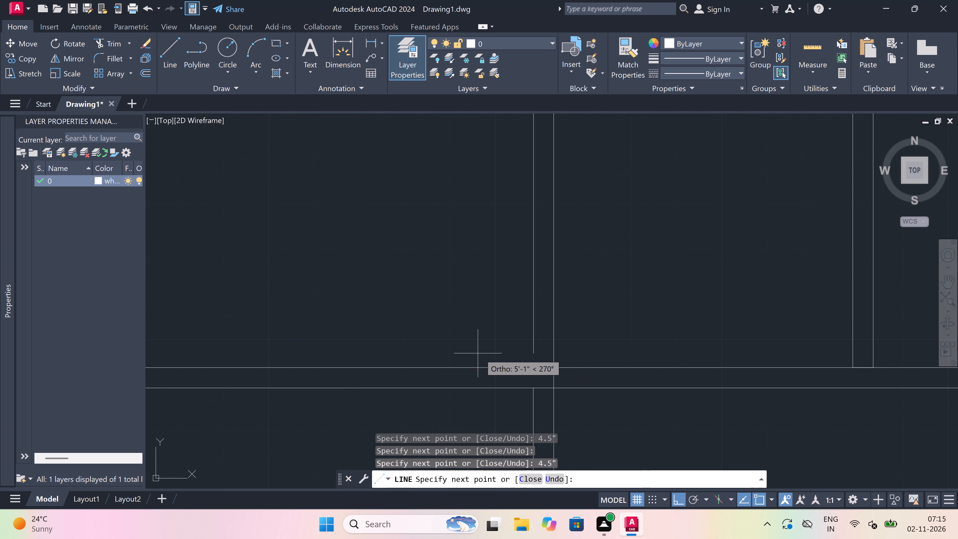
click(532, 388)
key(Escape)
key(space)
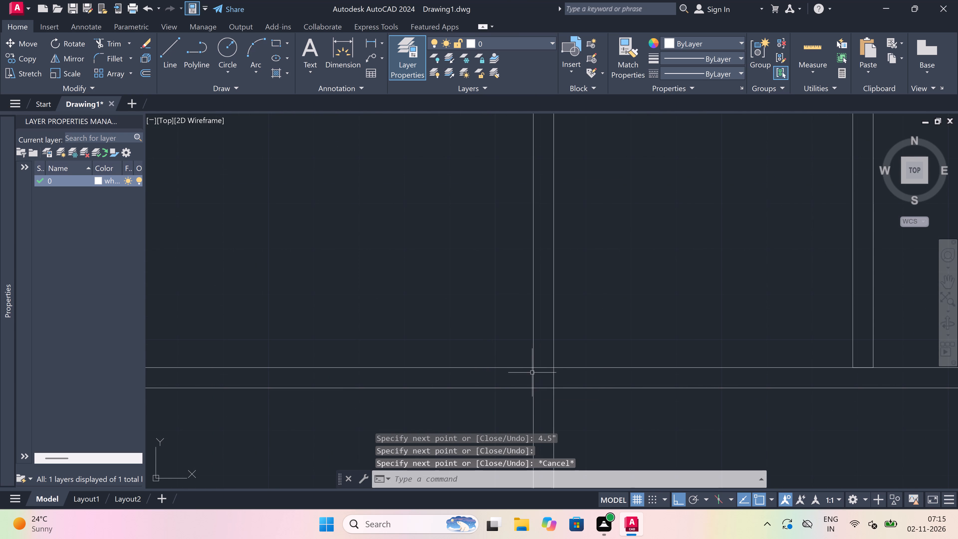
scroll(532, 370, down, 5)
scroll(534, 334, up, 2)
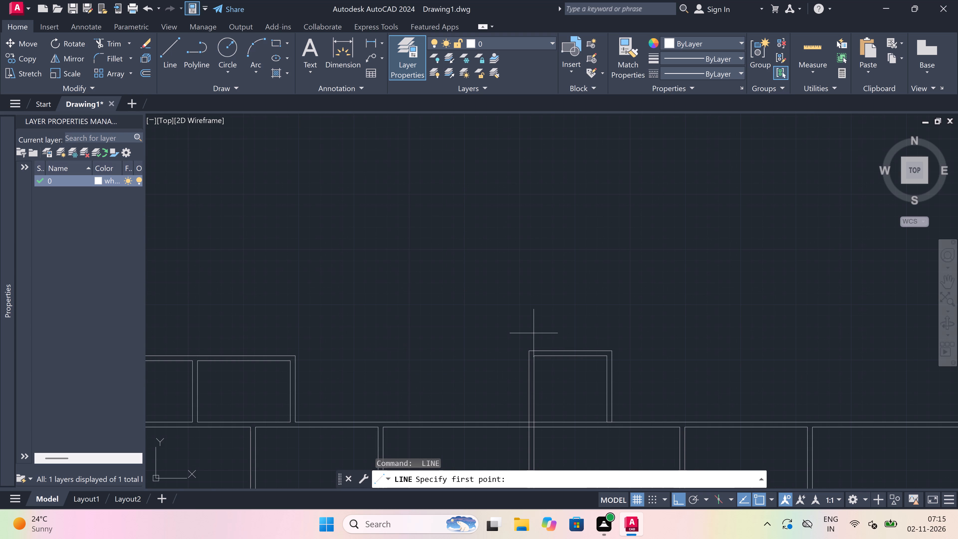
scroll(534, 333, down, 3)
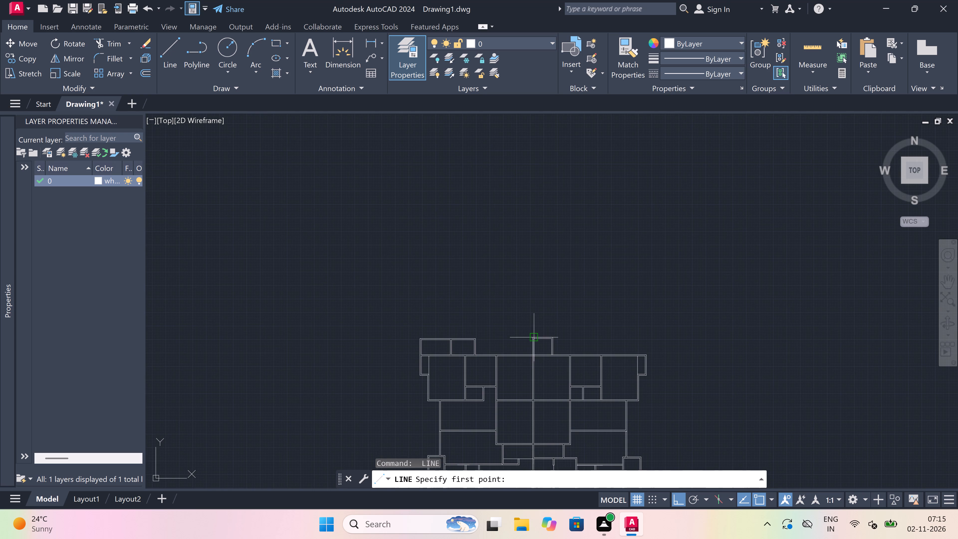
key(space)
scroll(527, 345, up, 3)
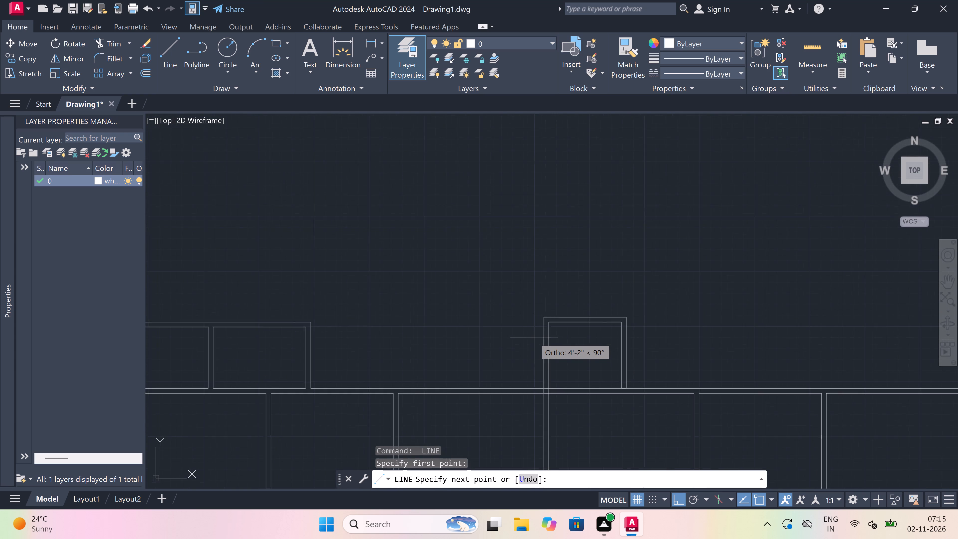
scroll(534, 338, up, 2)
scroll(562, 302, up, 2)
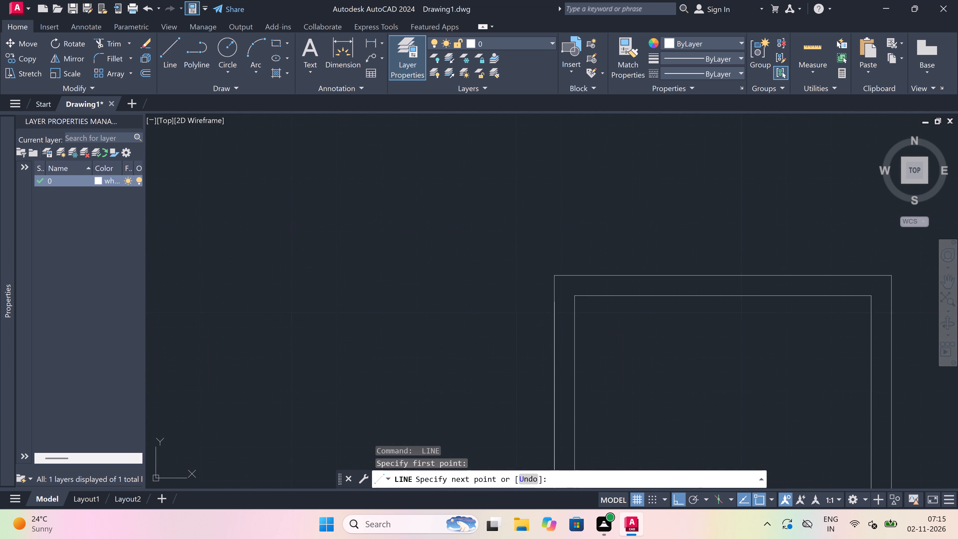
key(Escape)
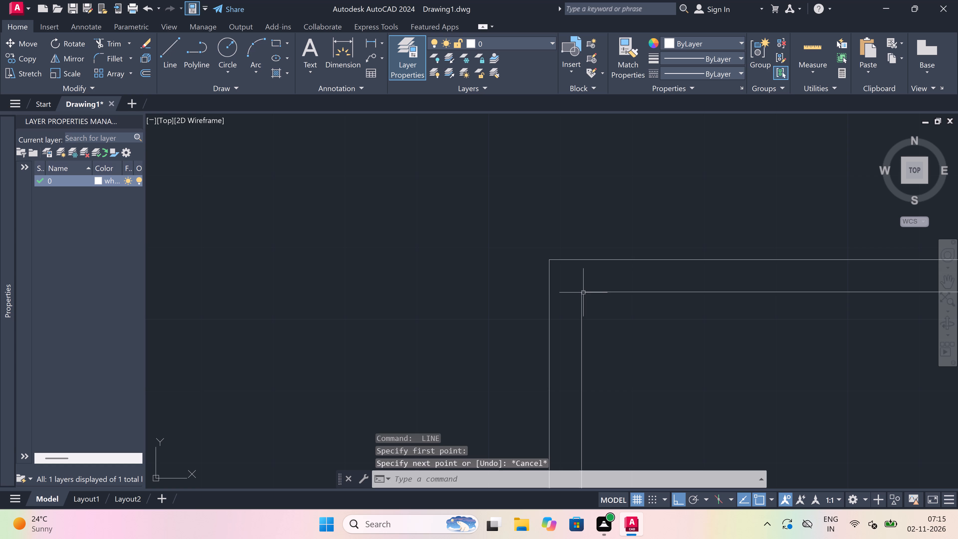
Draw a 5'6" line west from the central partition, level with the east room's inner top edge, and down to the north wall's outer line.
key(space)
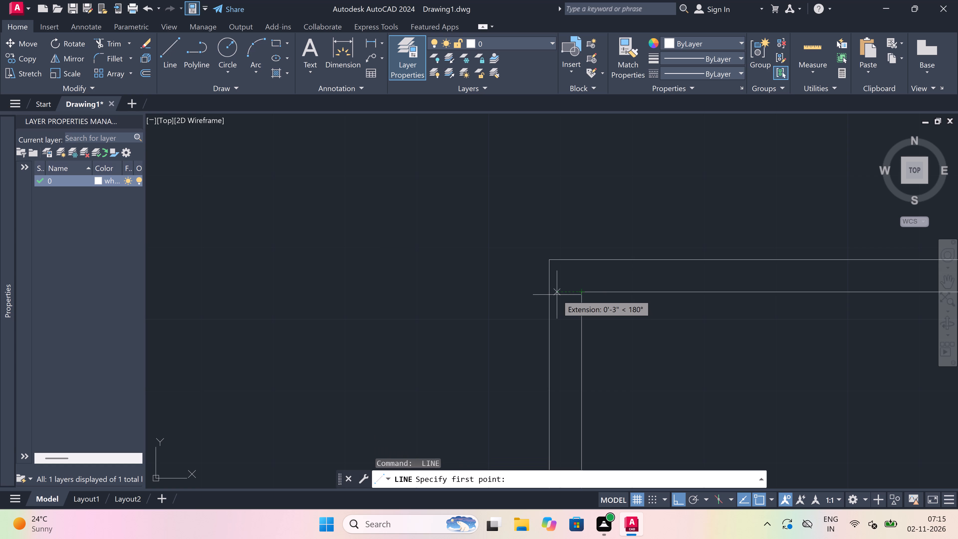
click(546, 295)
scroll(546, 295, down, 3)
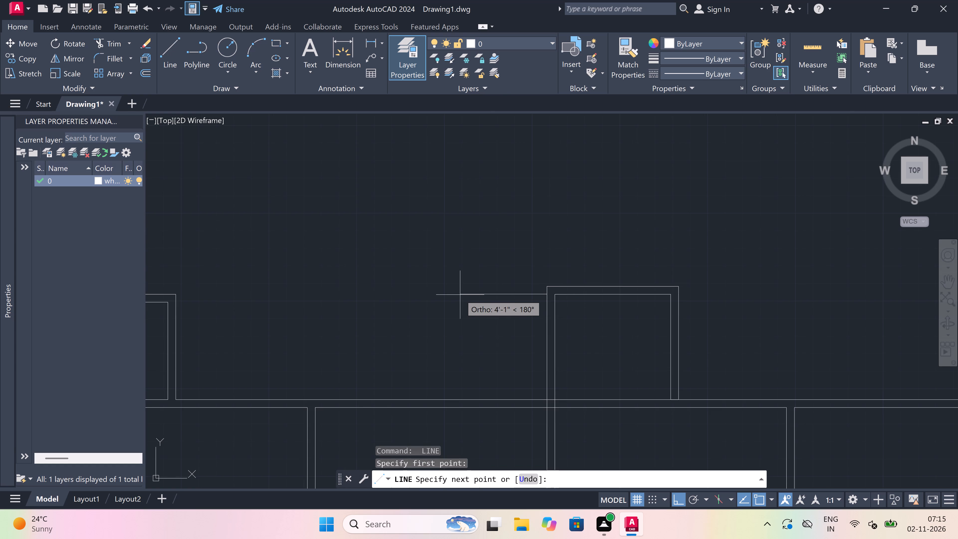
text(5'6")
key(space)
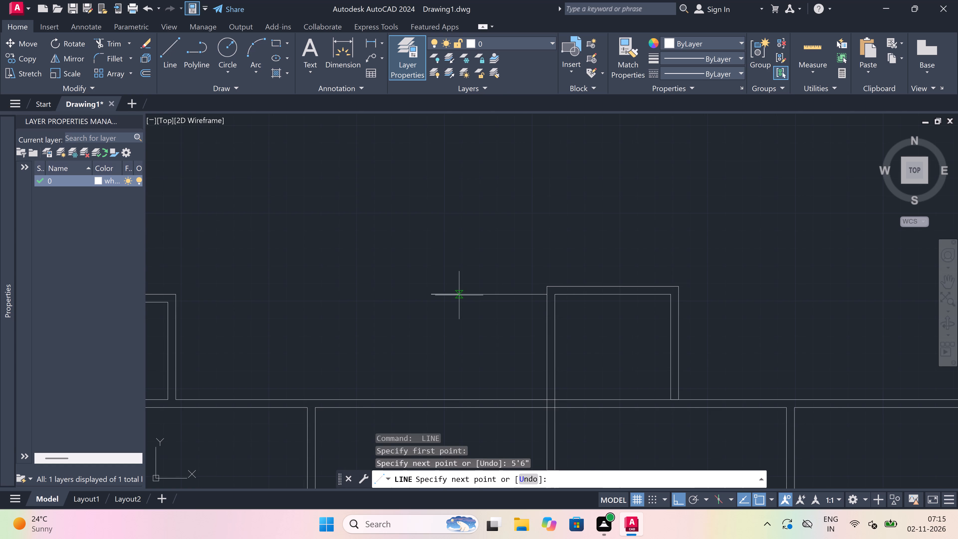
scroll(460, 295, down, 2)
scroll(460, 331, up, 1)
scroll(420, 333, up, 2)
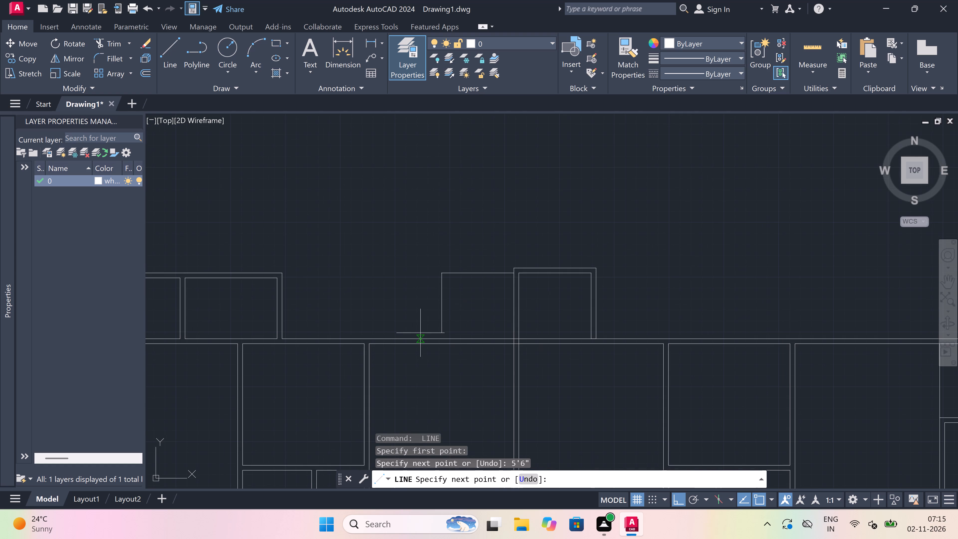
click(476, 348)
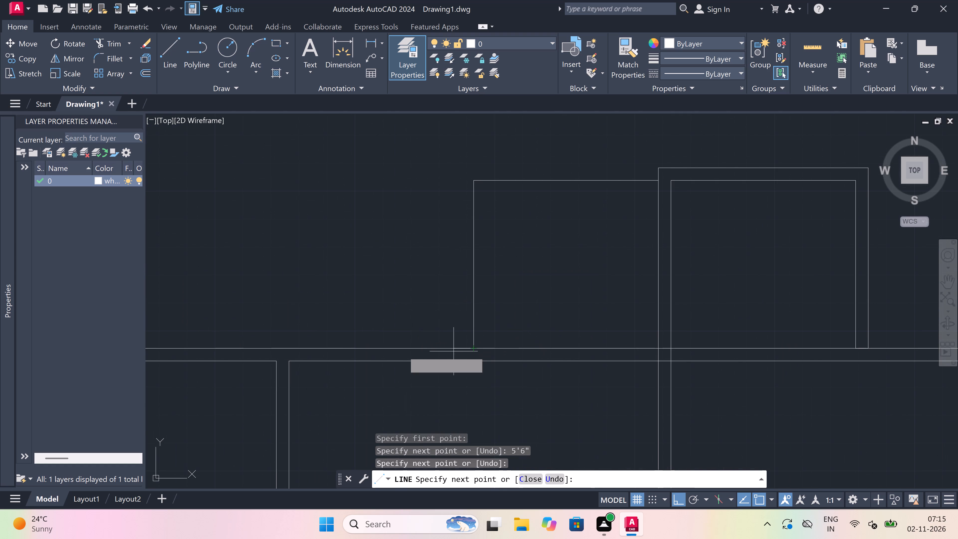
Draw the west room's outer face: 4.5" west along the wall, up to inner top level, 4.5" further up, and east to the existing corner.
text(4.5")
key(space)
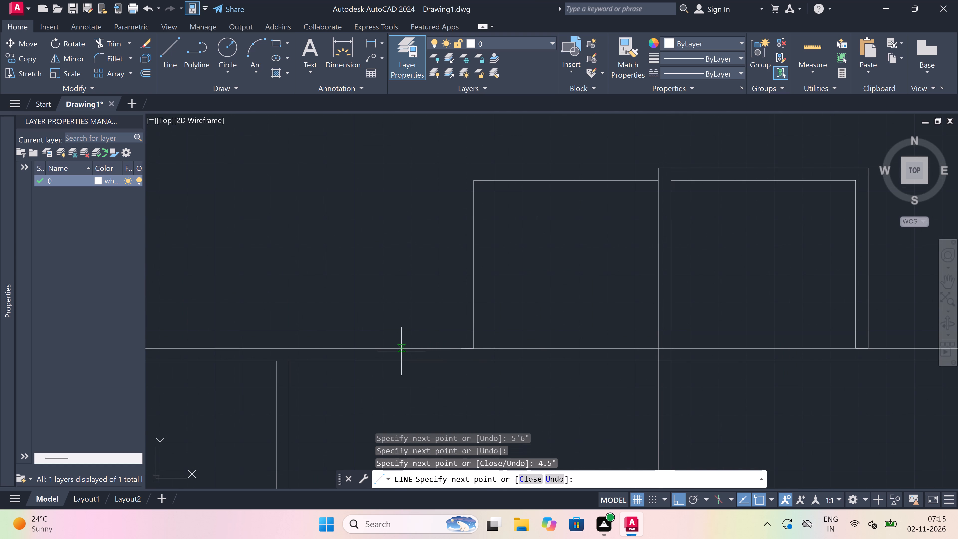
scroll(403, 349, down, 3)
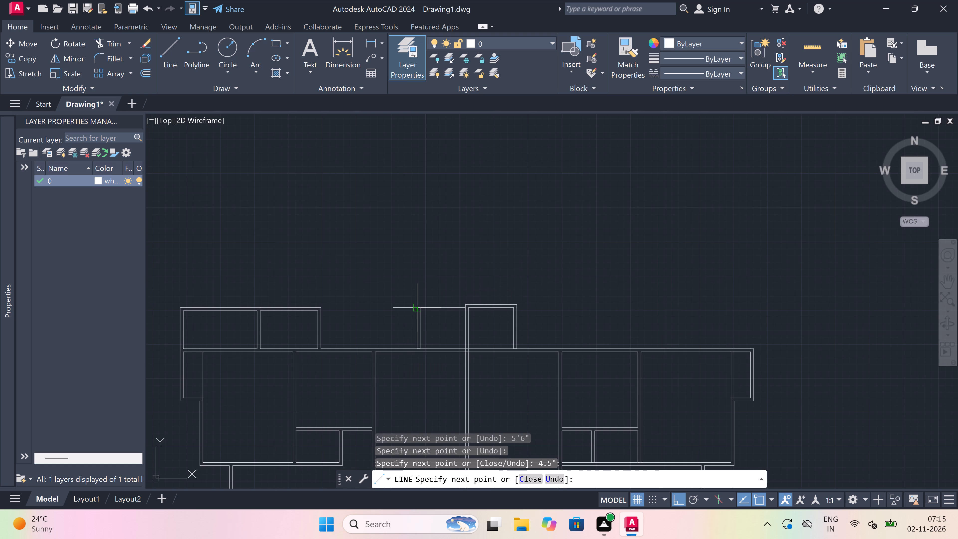
scroll(414, 308, up, 6)
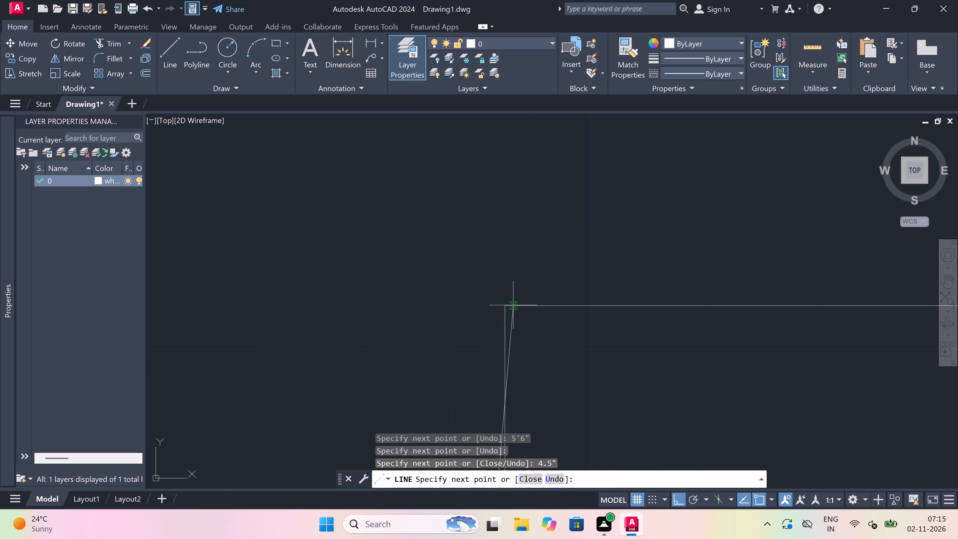
click(452, 303)
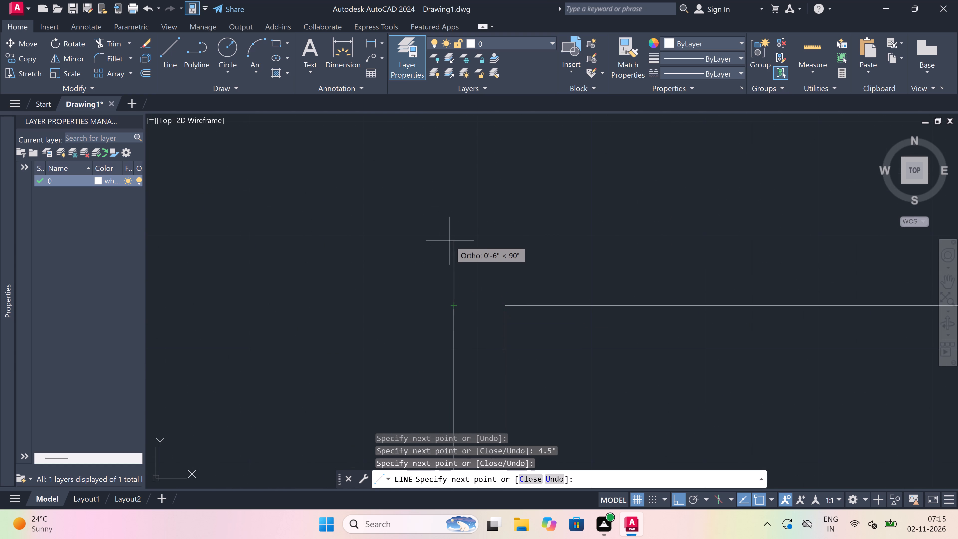
text(4.5")
key(space)
scroll(449, 240, down, 5)
scroll(500, 231, up, 3)
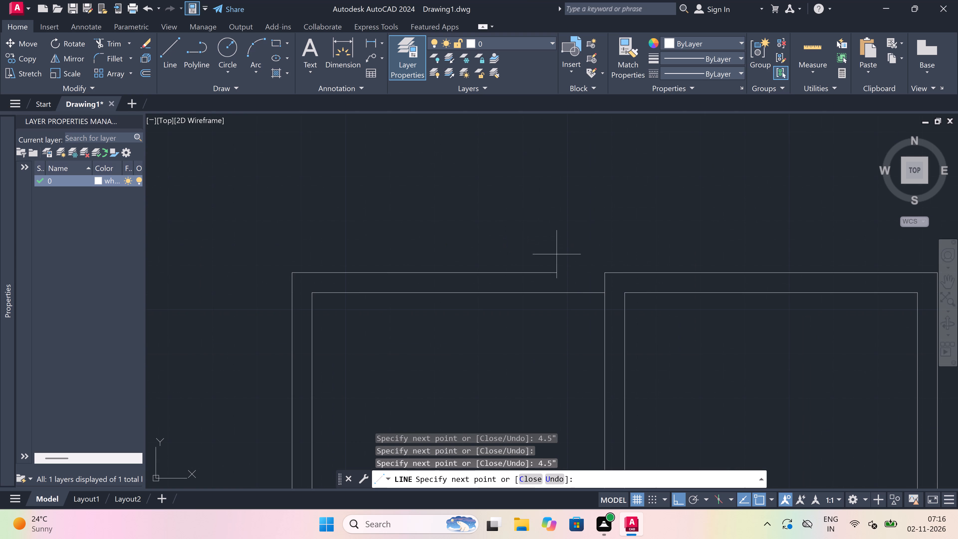
click(601, 275)
key(Escape)
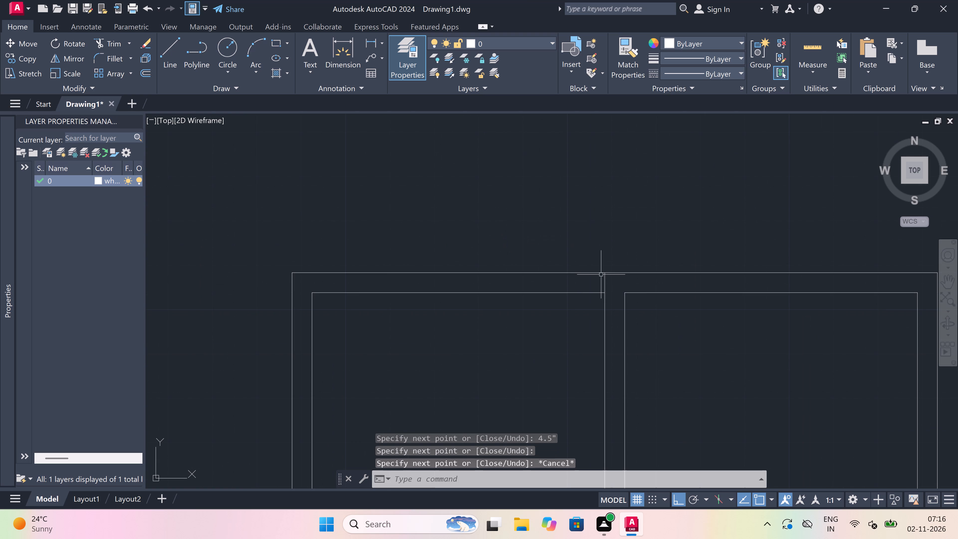
Trim the partition's leftover line inside the projection's top wall and the overlapping lines where the partition crosses the north wall.
text(tr)
key(space)
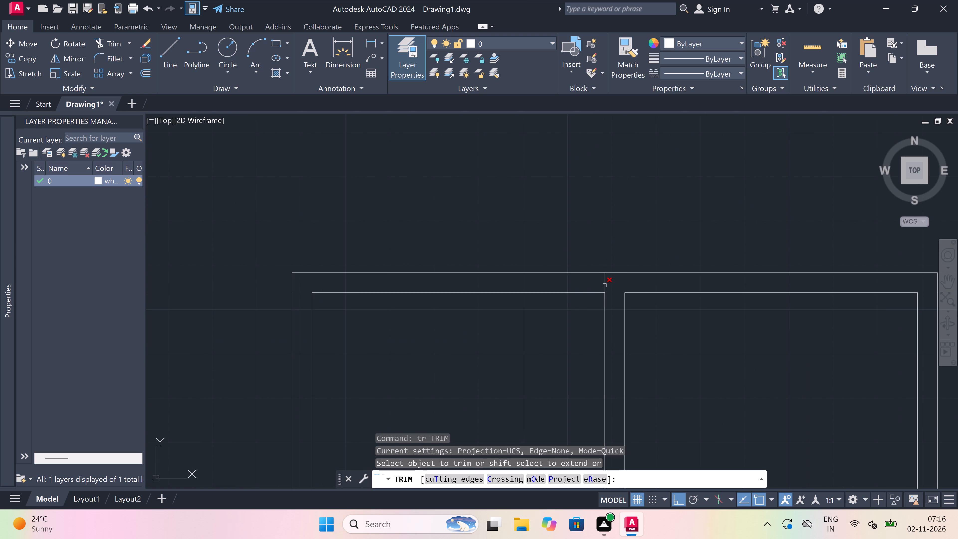
click(604, 285)
scroll(442, 232, down, 4)
scroll(453, 293, up, 2)
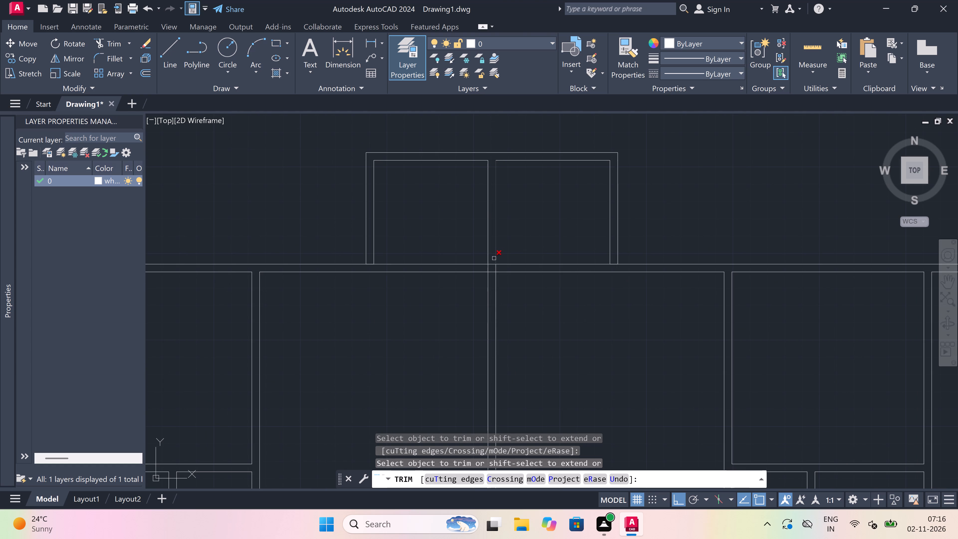
scroll(494, 258, up, 3)
click(485, 264)
click(480, 342)
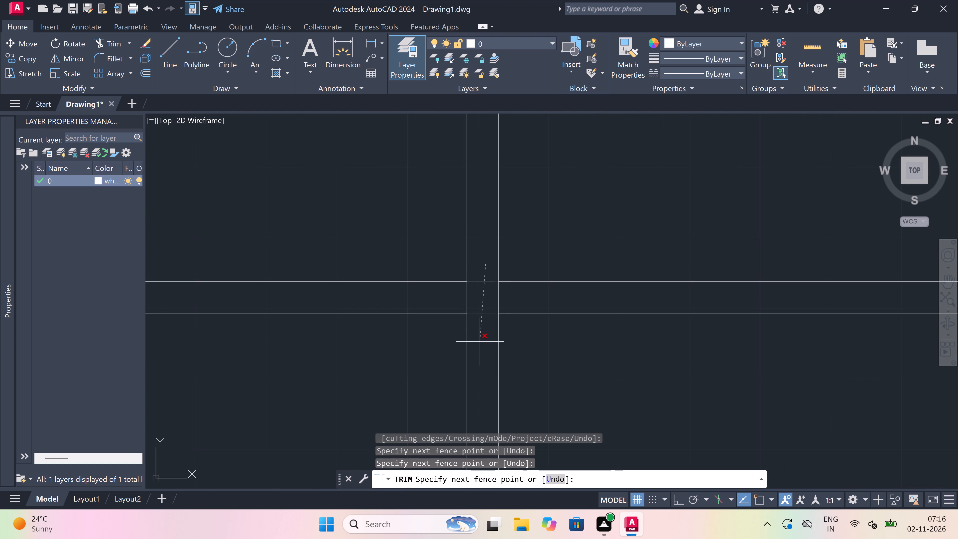
click(502, 306)
click(448, 303)
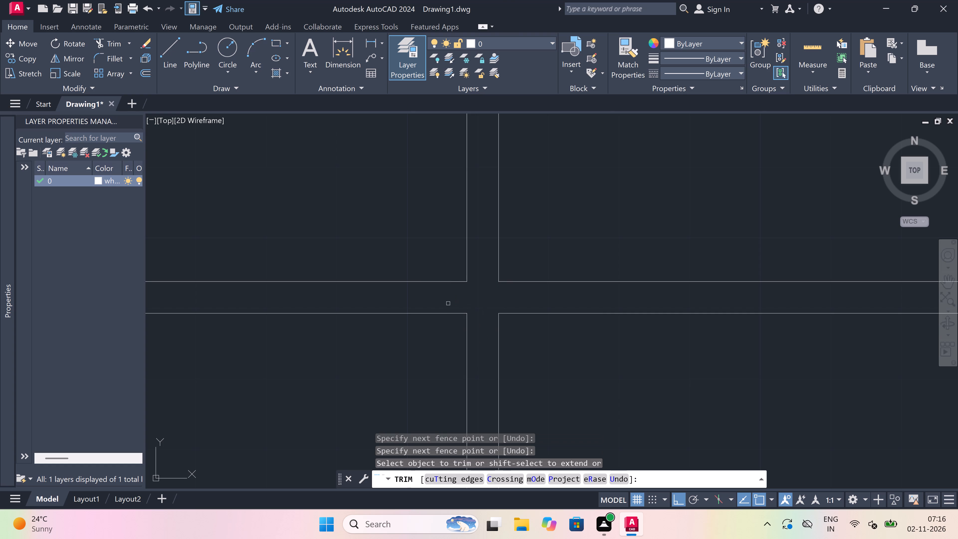
Trim the north wall's outer line between the two faces of the projection's east and west side walls.
scroll(448, 303, down, 5)
scroll(514, 300, up, 2)
scroll(470, 303, up, 2)
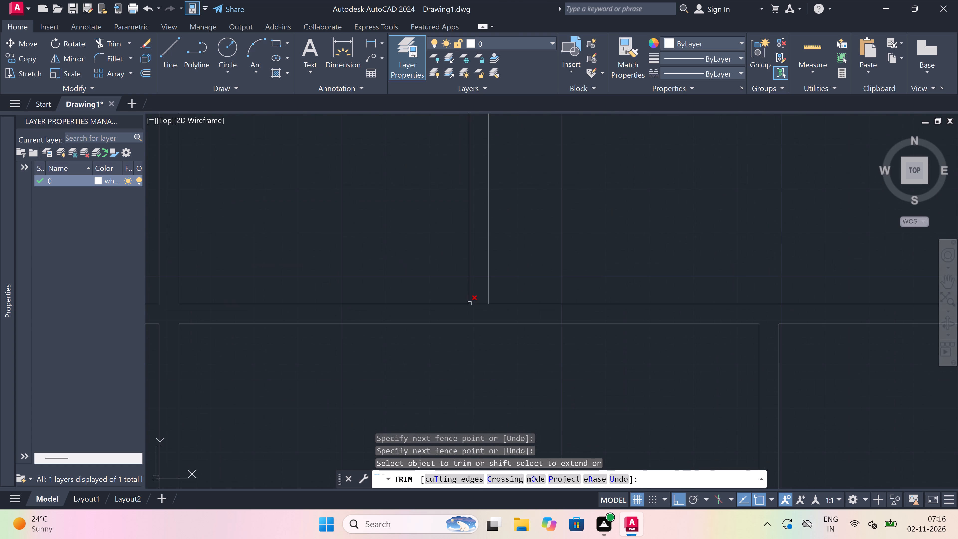
click(476, 302)
click(477, 314)
scroll(477, 314, down, 3)
scroll(332, 314, up, 2)
scroll(309, 308, up, 2)
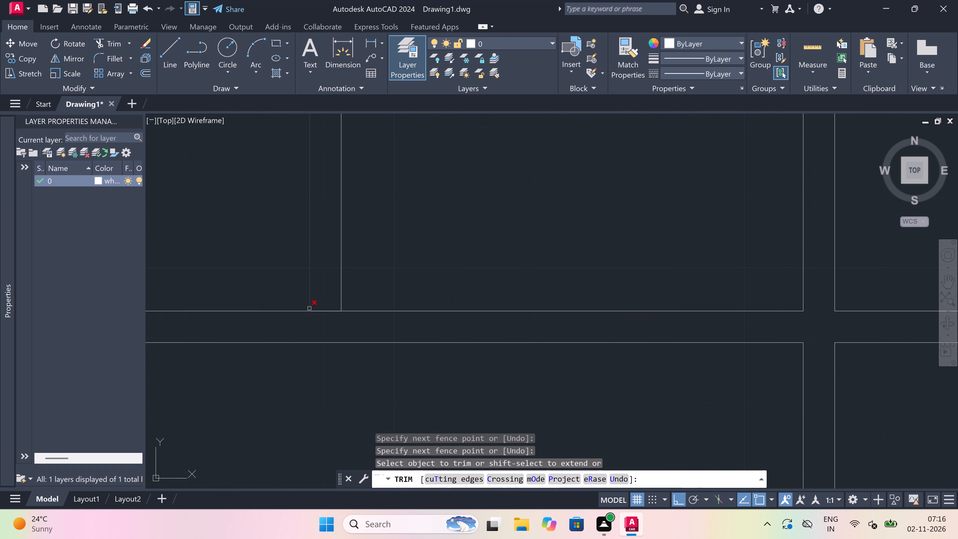
click(320, 303)
click(320, 323)
scroll(320, 321, down, 6)
scroll(403, 306, up, 2)
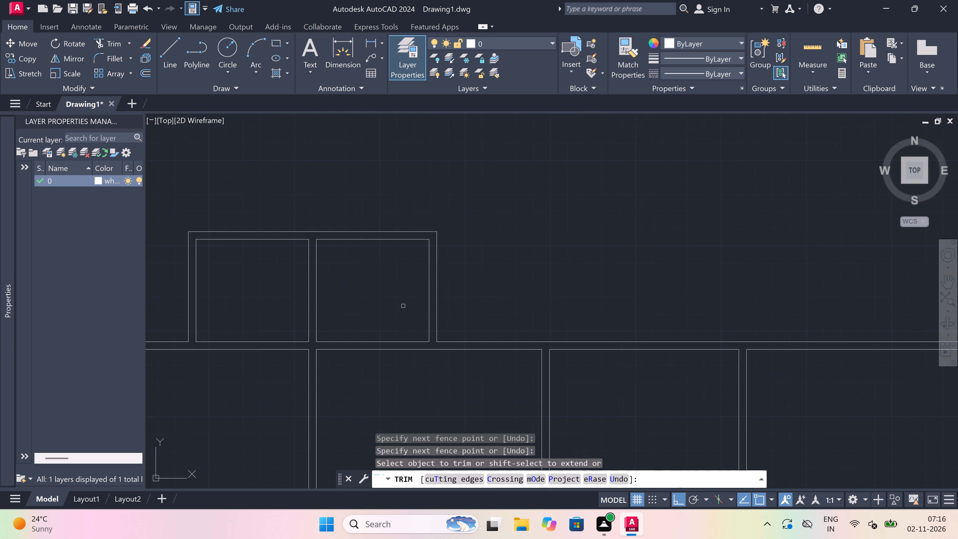
key(Escape)
Offset the central projection's outer east face 7' east and its outer west face 7' west.
key(o)
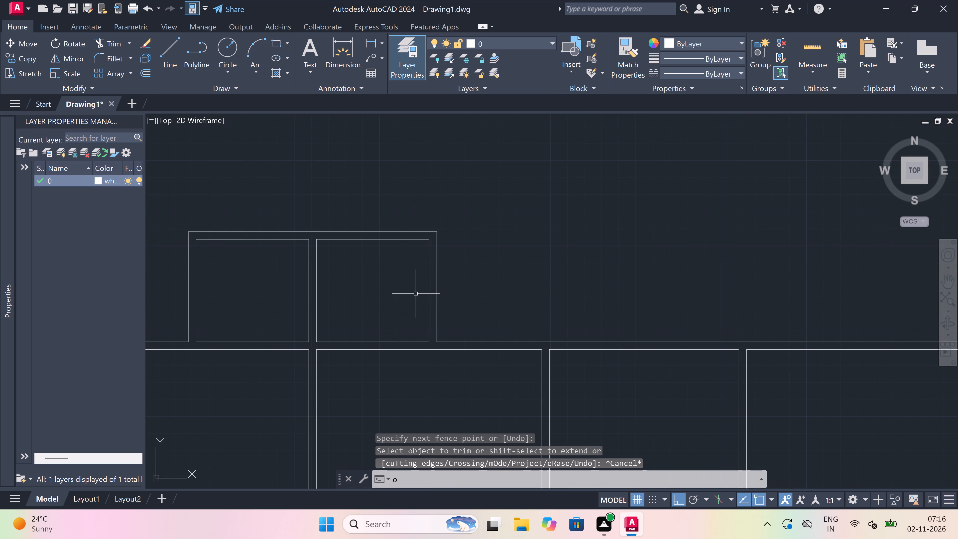
key(space)
drag(437, 286, 459, 286)
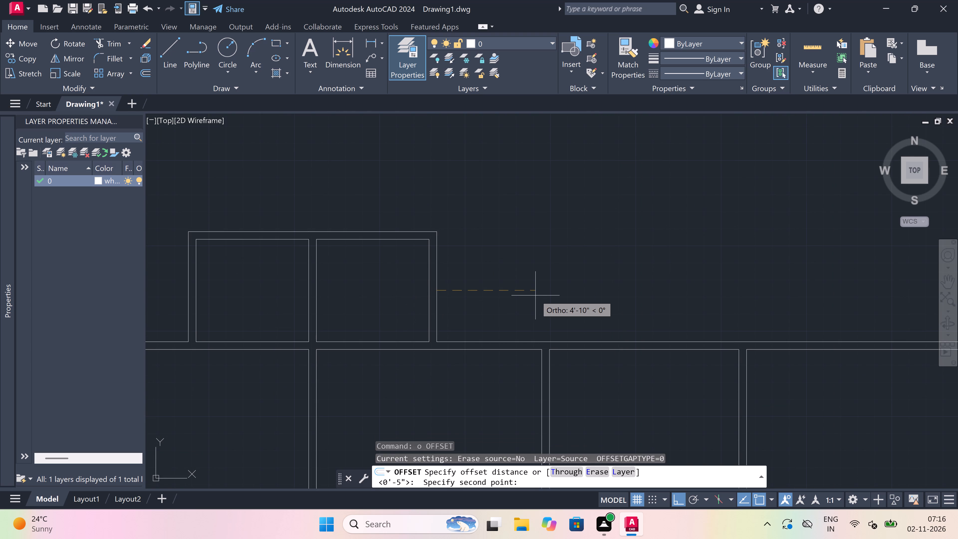
key(7)
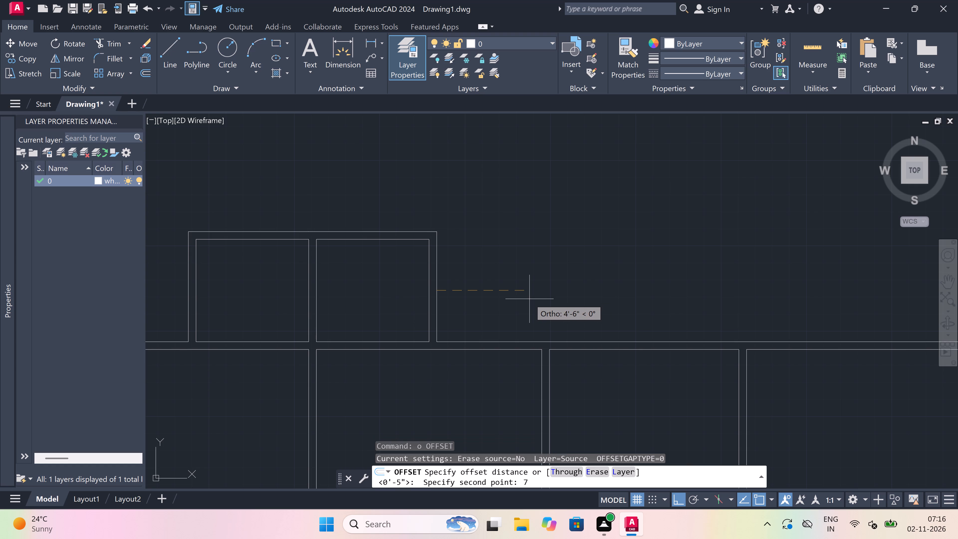
key(apostrophe)
key(space)
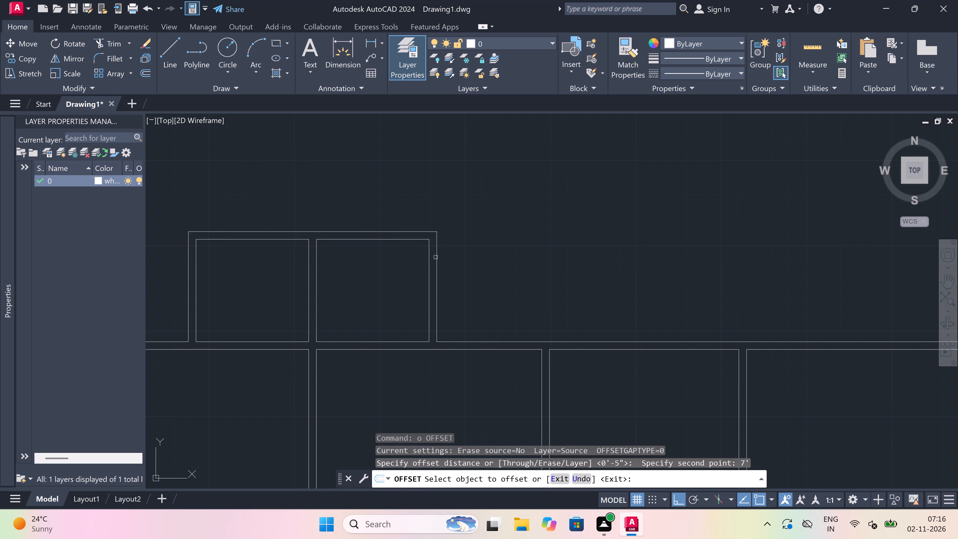
drag(436, 257, 524, 269)
click(594, 280)
scroll(594, 280, down, 2)
scroll(430, 287, up, 2)
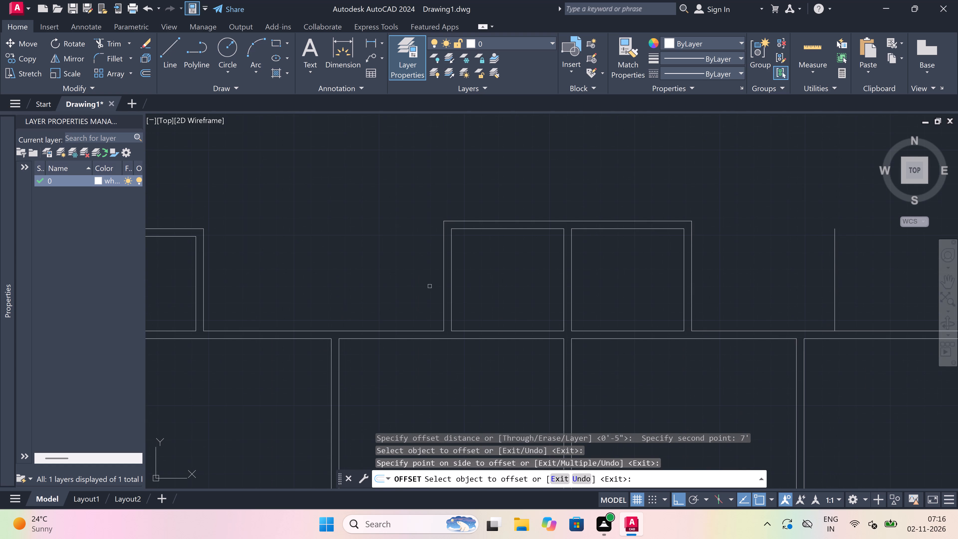
drag(443, 278, 430, 278)
click(385, 278)
key(Escape)
Offset the new west line 4.5" further west and the new east line 4.5" further east.
key(space)
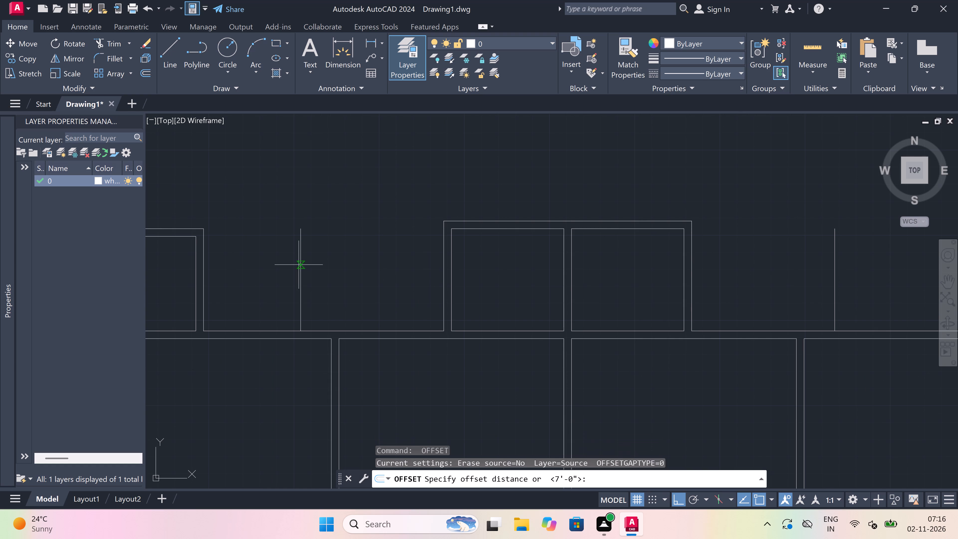
drag(300, 265, 298, 265)
key(4)
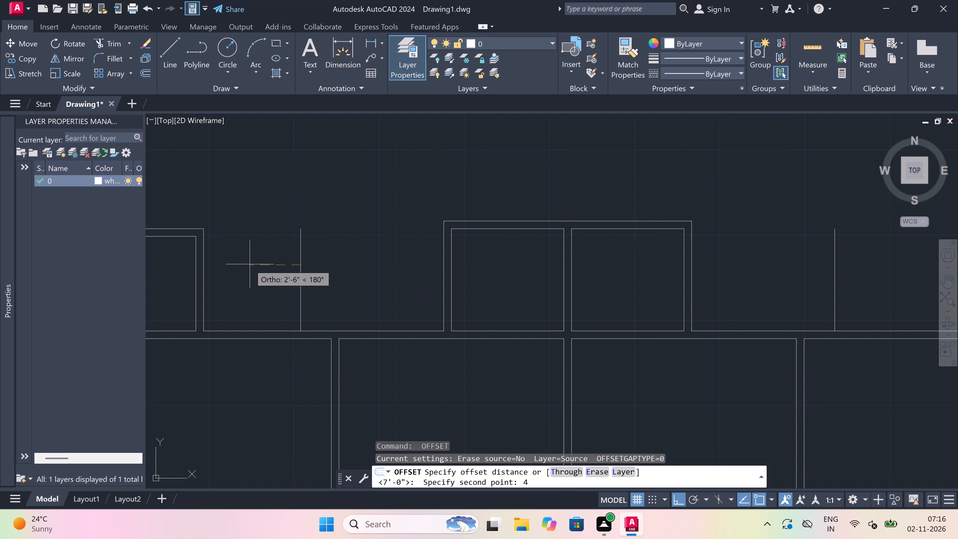
key(period)
key(5)
key(shift+quotedbl)
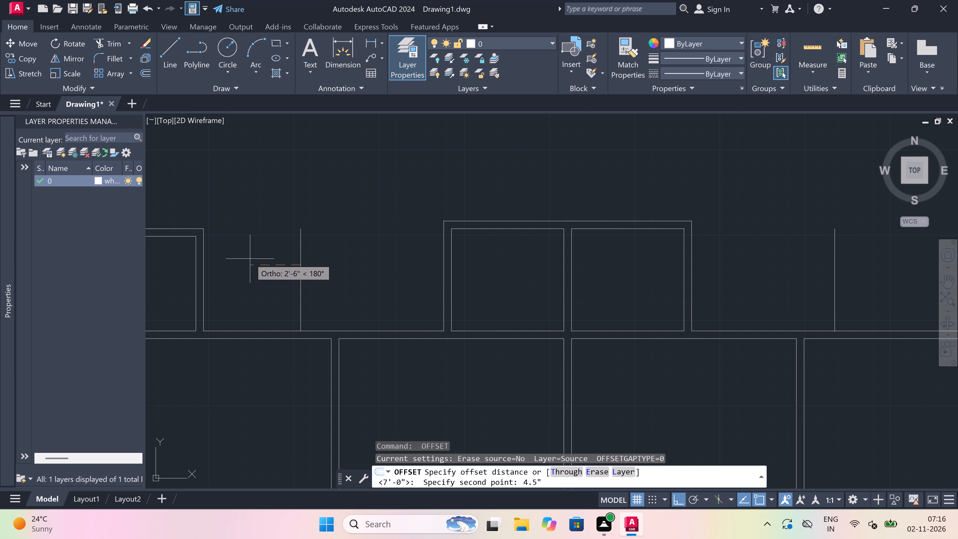
key(space)
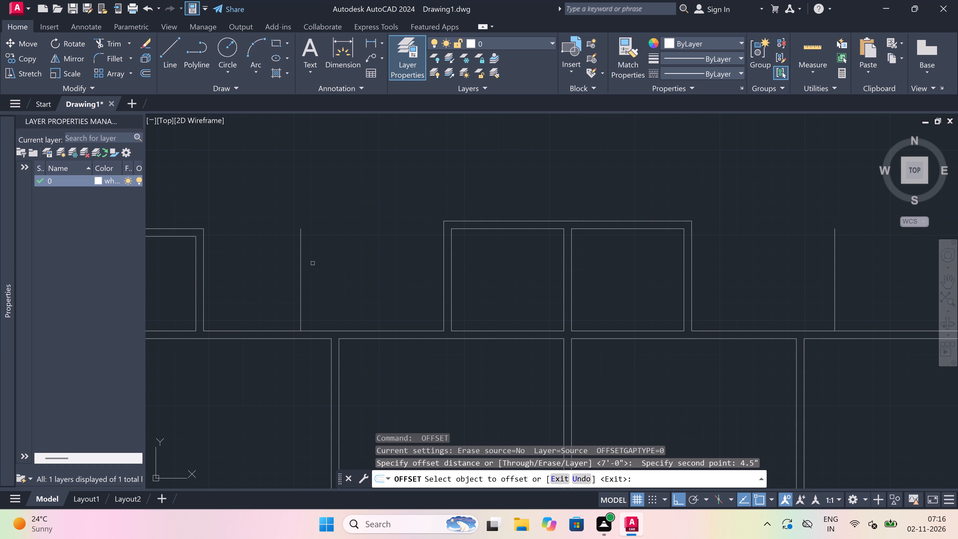
drag(301, 262, 257, 267)
click(227, 271)
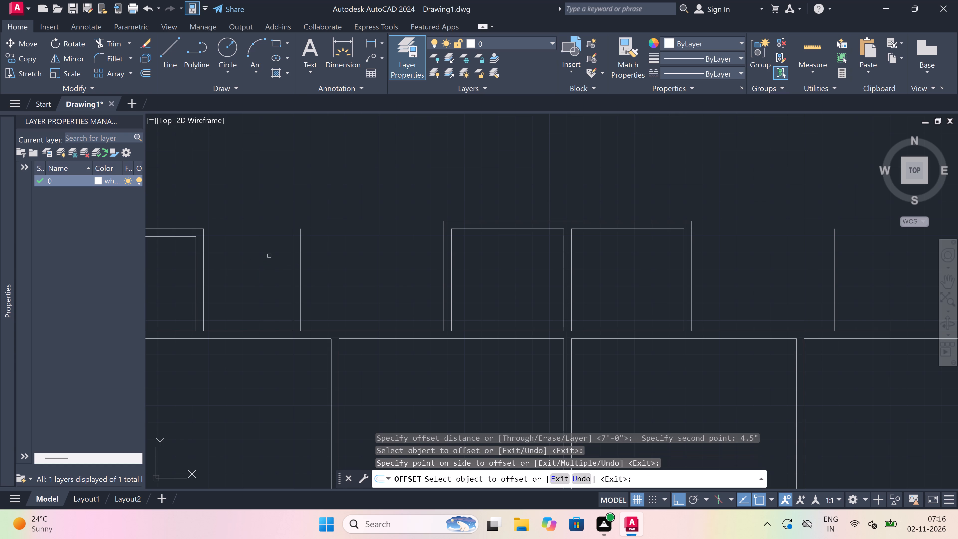
scroll(482, 294, down, 4)
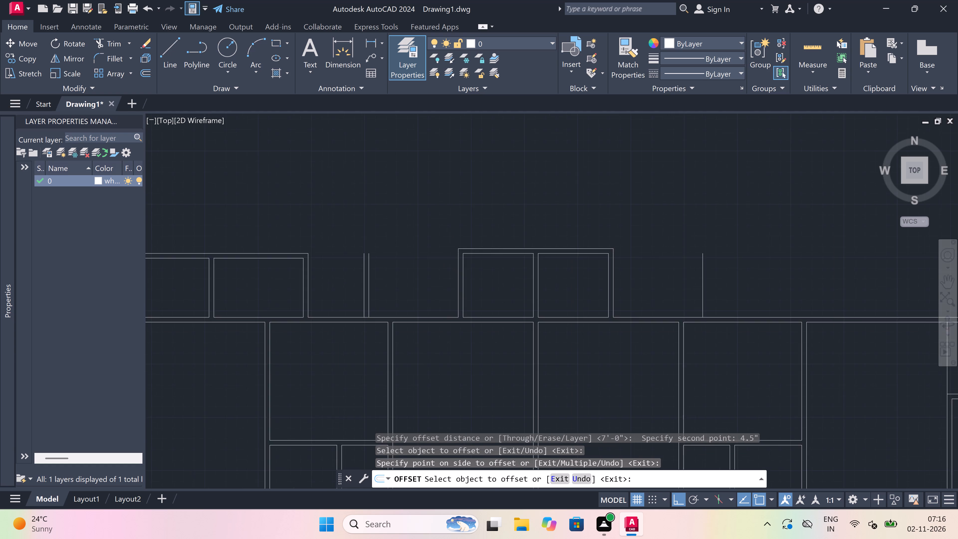
scroll(530, 296, up, 3)
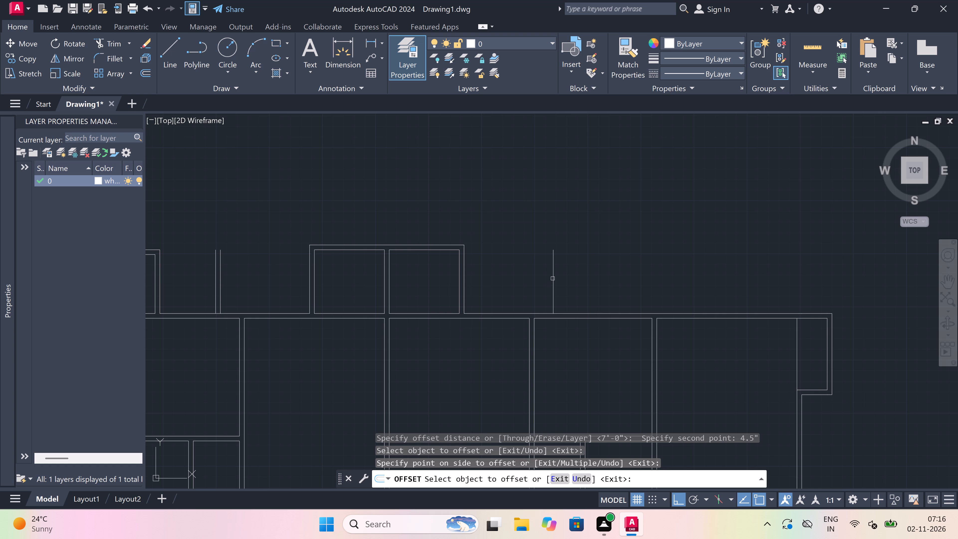
drag(553, 278, 559, 277)
click(567, 276)
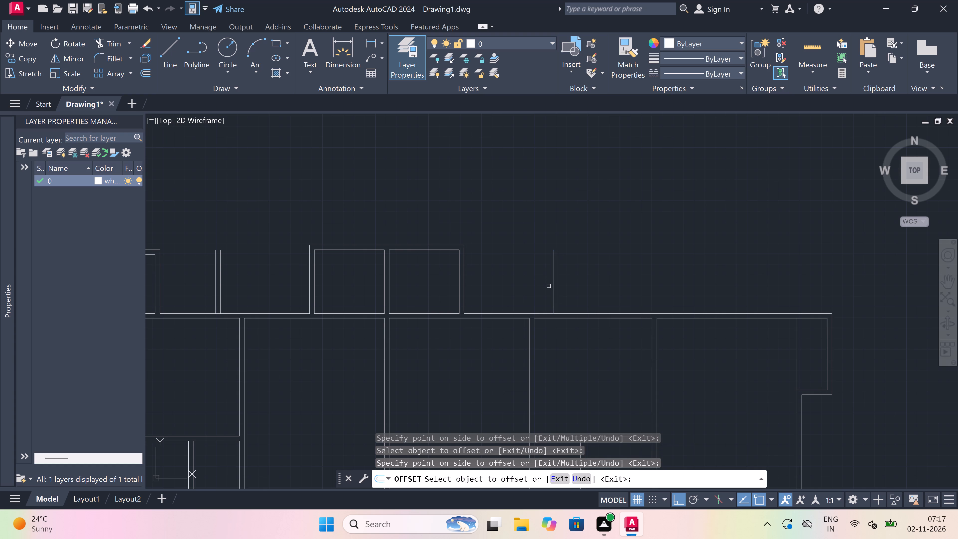
key(Escape)
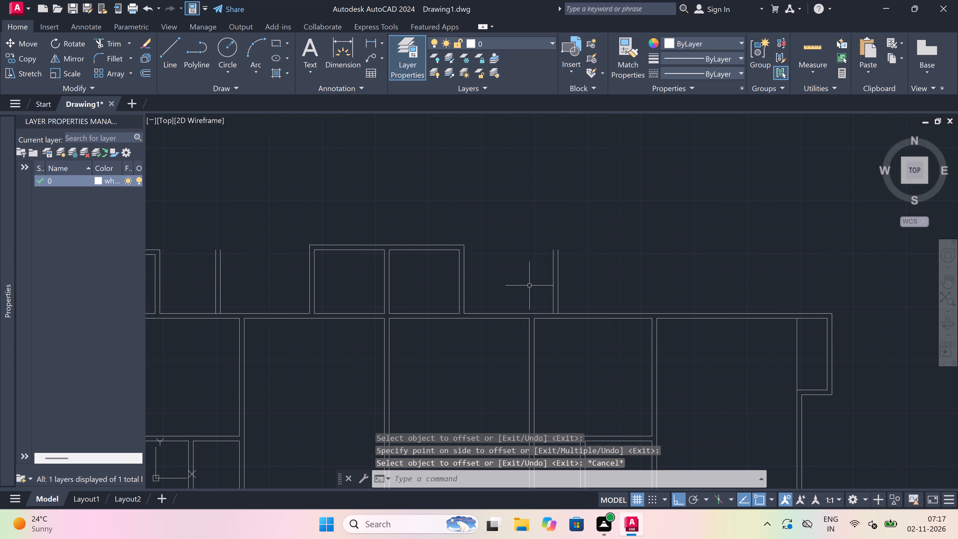
Fillet the central projection's outer and inner top lines with the outer and inner faces of the new east side wall.
key(f)
key(space)
scroll(456, 237, up, 2)
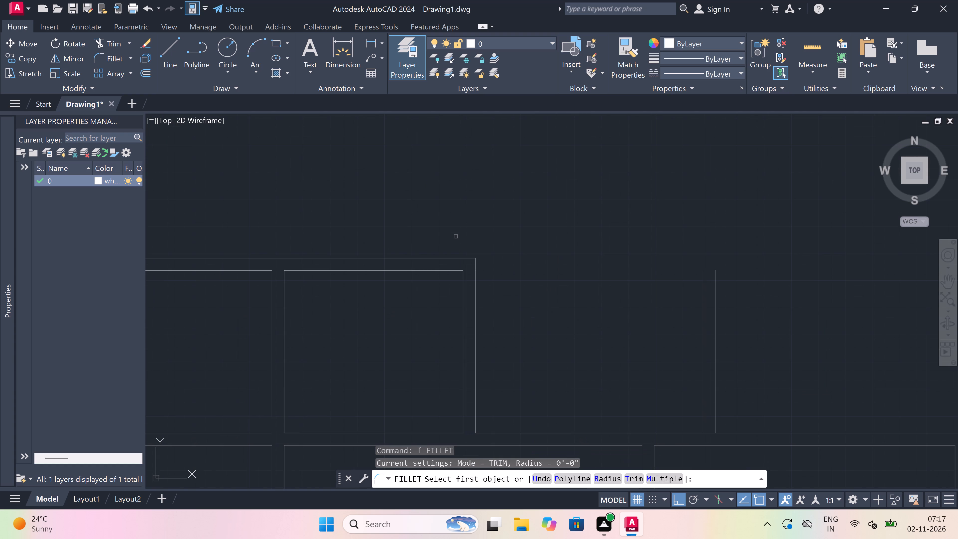
click(455, 257)
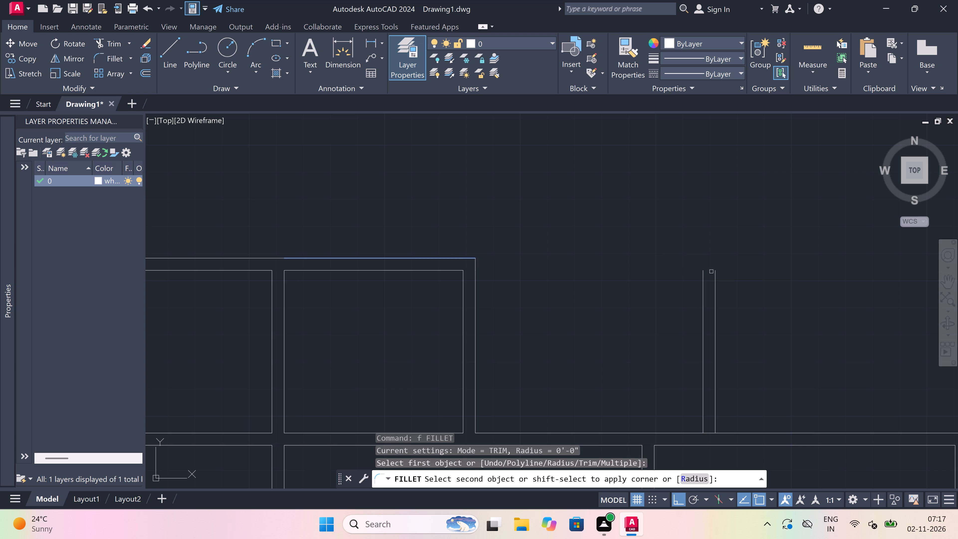
click(717, 278)
key(space)
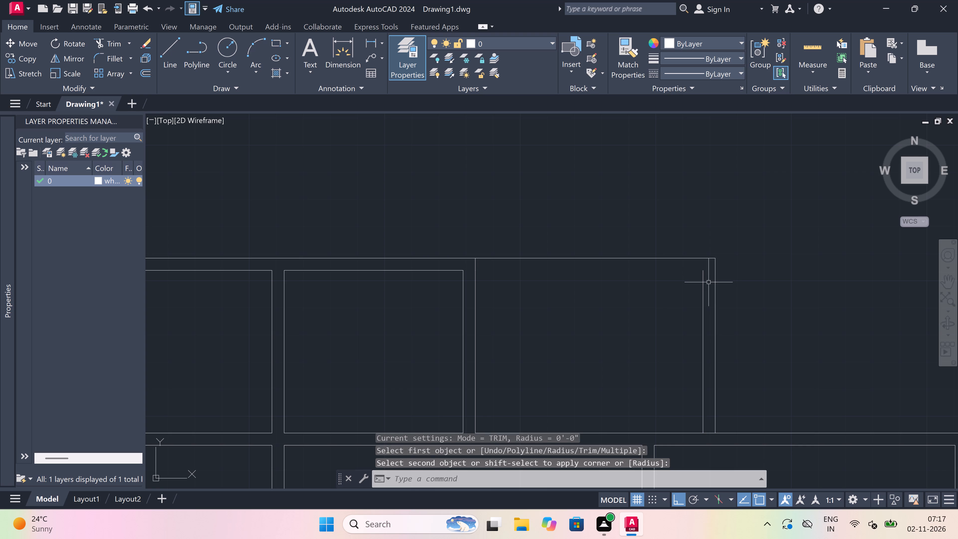
click(702, 279)
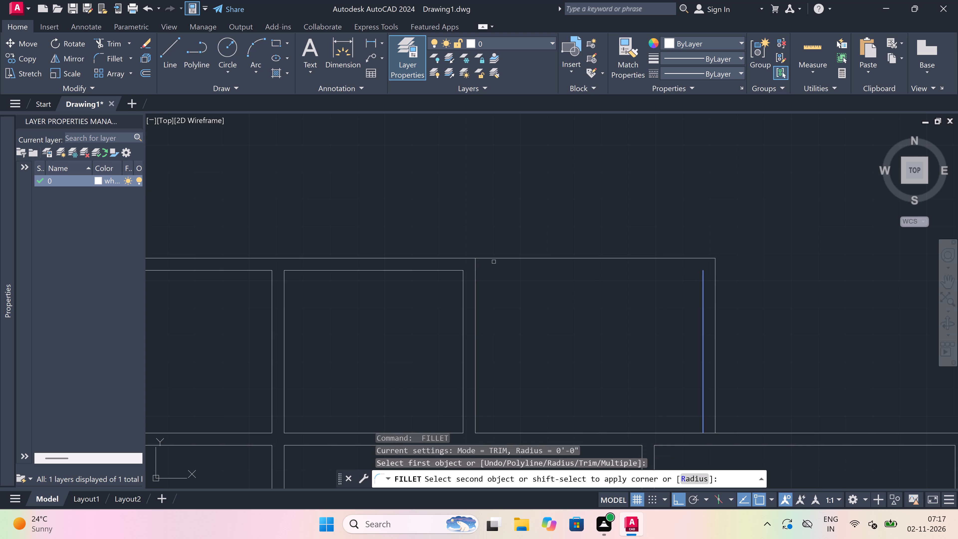
click(452, 271)
Fillet the central projection's inner and outer top lines with the inner and outer faces of the new west side wall.
scroll(452, 271, down, 3)
scroll(356, 281, up, 3)
scroll(353, 280, down, 4)
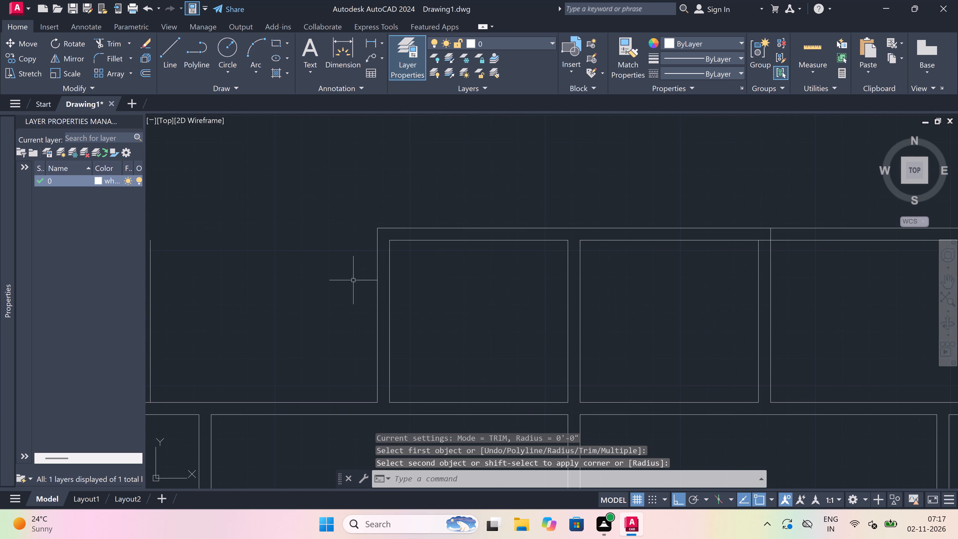
scroll(297, 282, up, 4)
key(space)
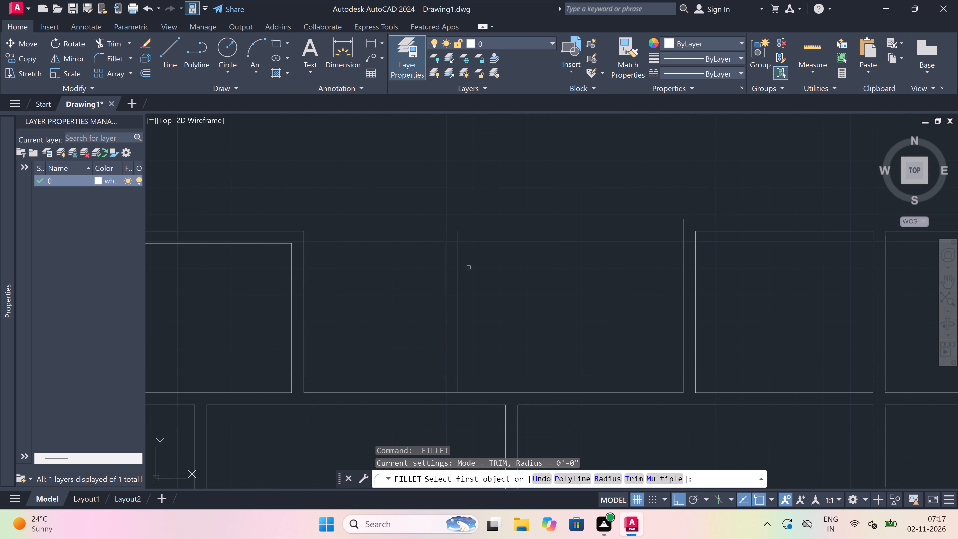
click(457, 268)
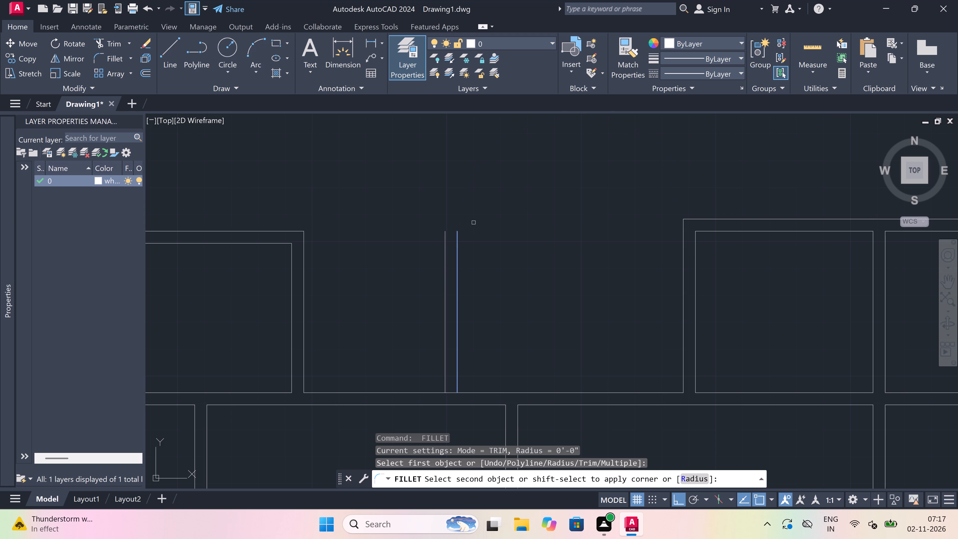
click(724, 233)
key(space)
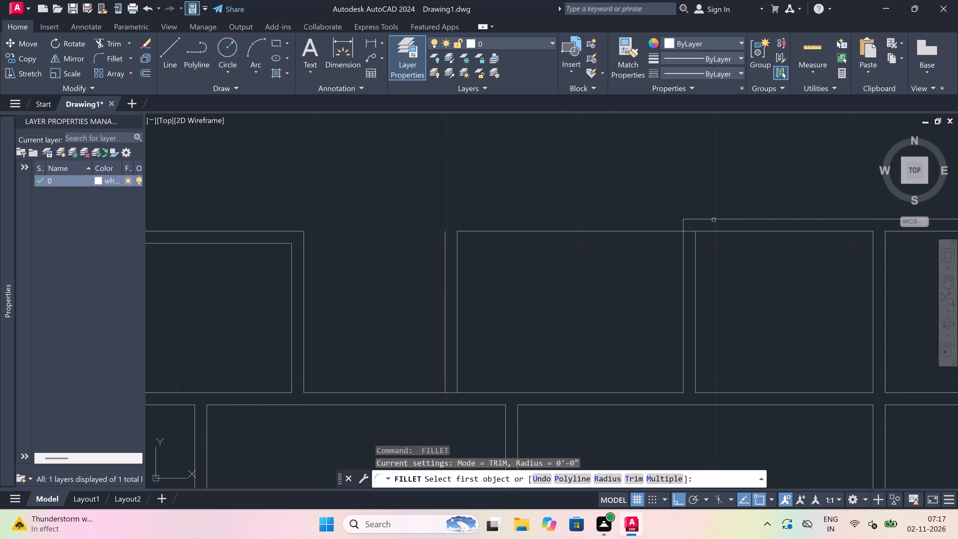
click(714, 220)
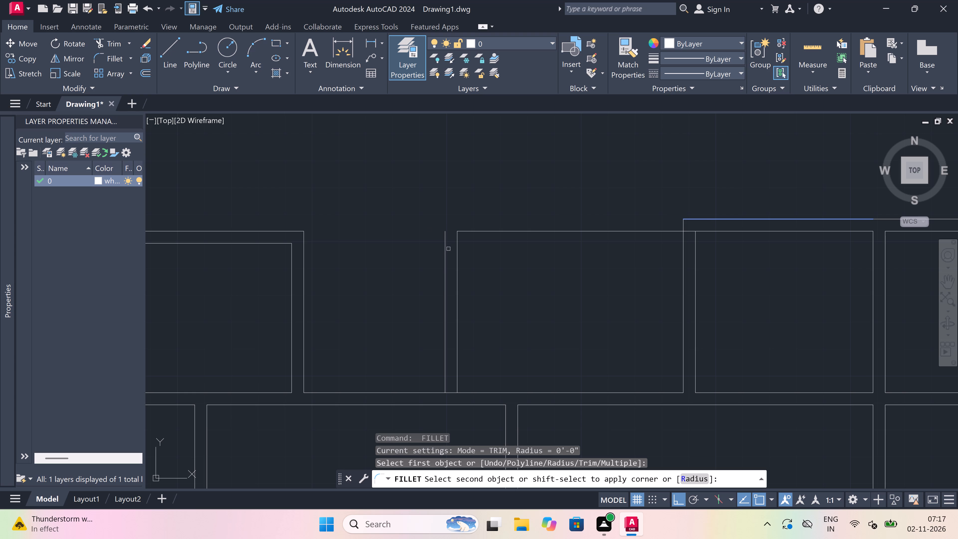
click(445, 250)
Trim the original west side wall's leftover line inside the top wall and the inner top line between that wall's faces.
scroll(444, 250, down, 4)
scroll(480, 246, up, 1)
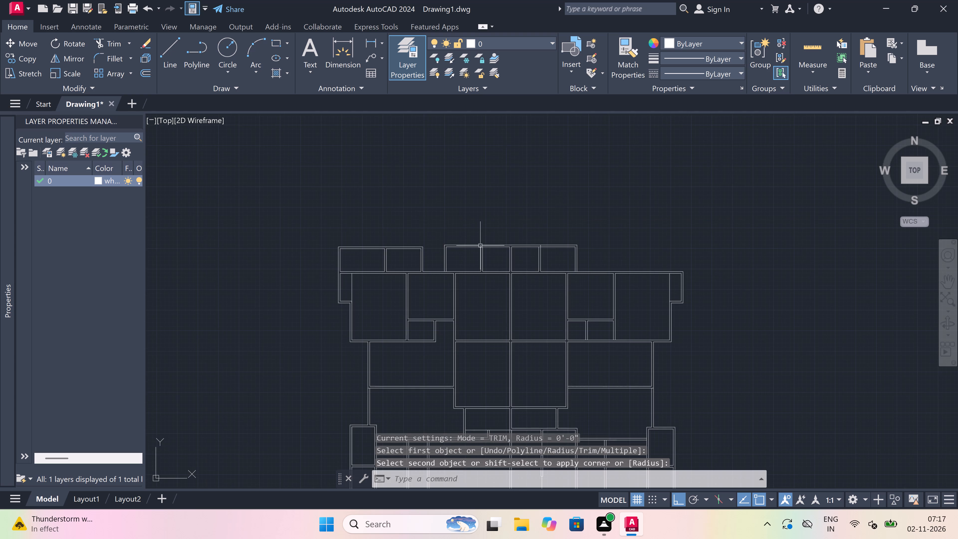
scroll(480, 245, up, 2)
text(tr)
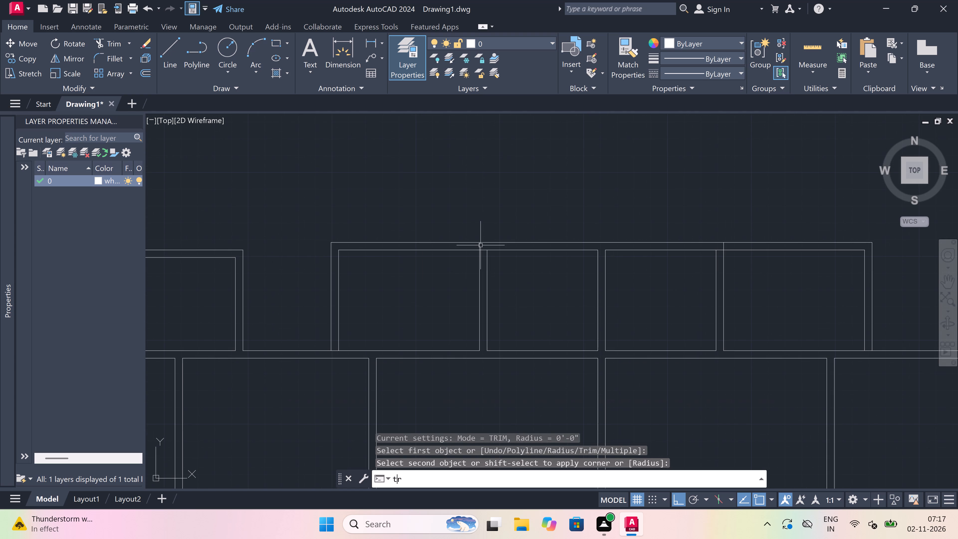
key(space)
scroll(480, 250, up, 3)
click(474, 239)
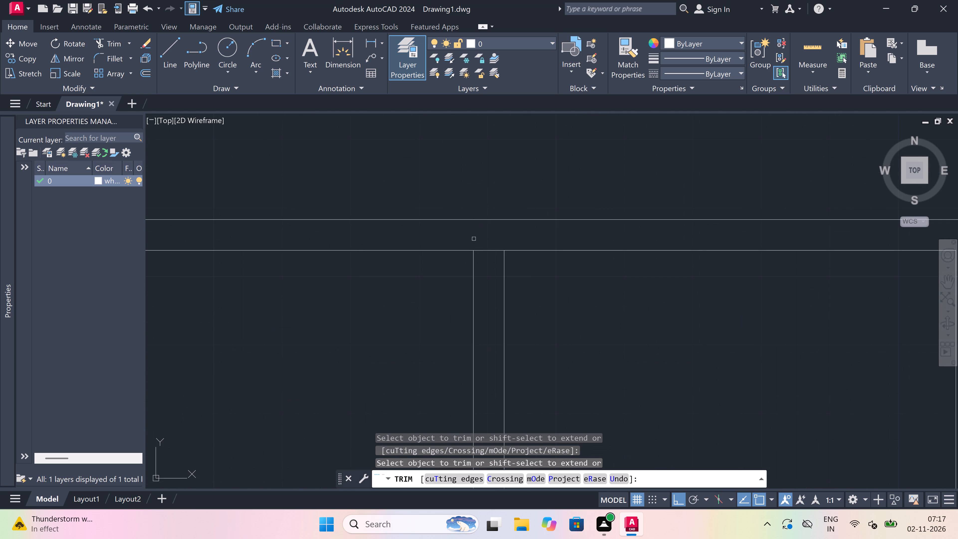
click(485, 249)
scroll(486, 249, down, 4)
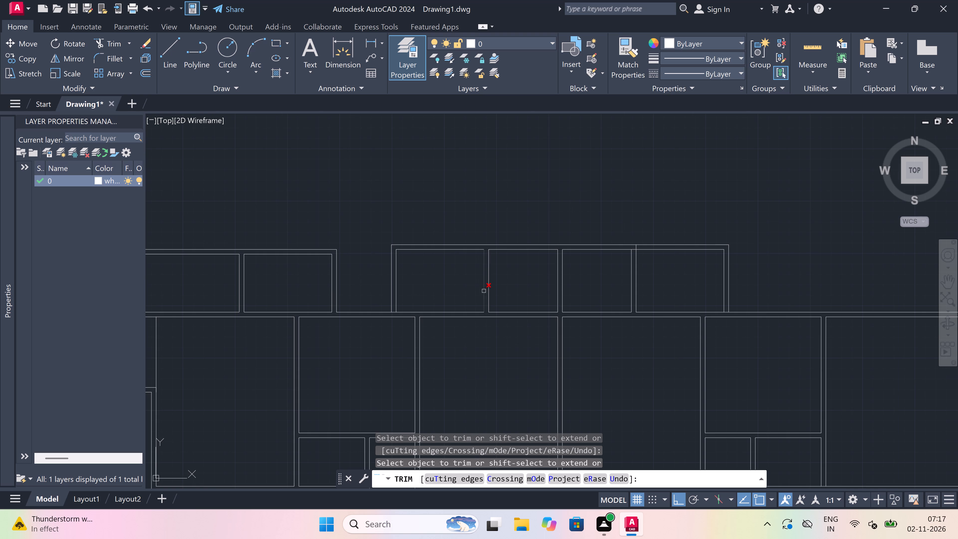
Trim the north wall's outer line between the two faces of the new east side wall.
scroll(484, 291, down, 2)
scroll(557, 287, up, 2)
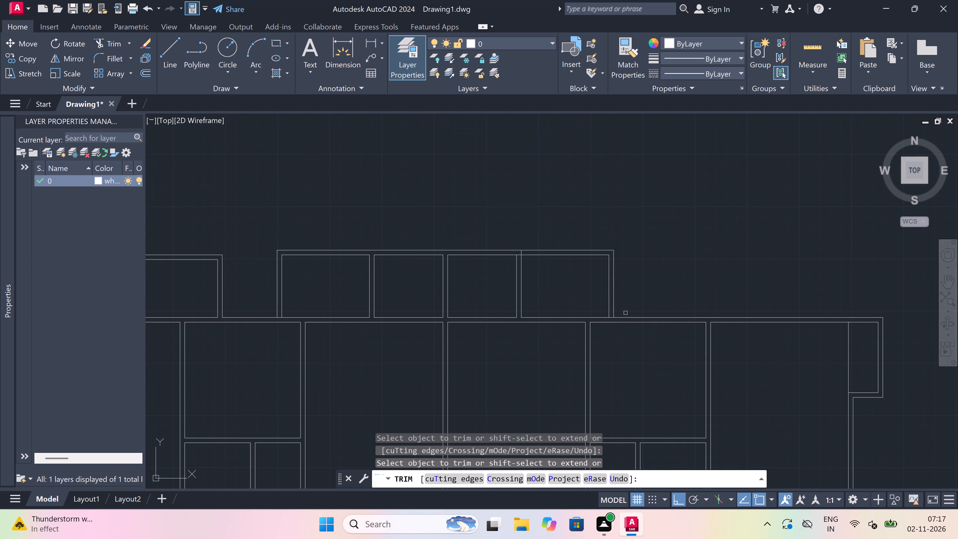
scroll(620, 321, up, 4)
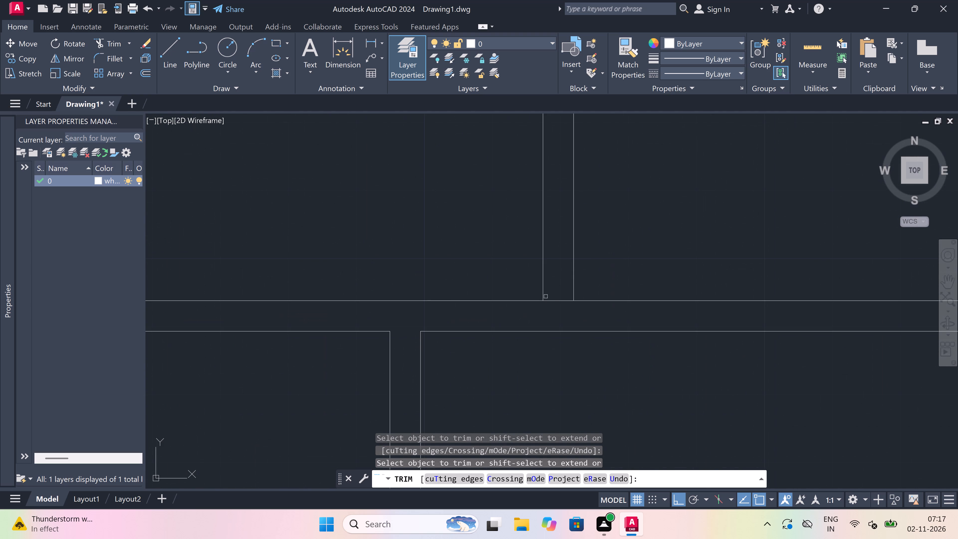
click(553, 298)
click(553, 303)
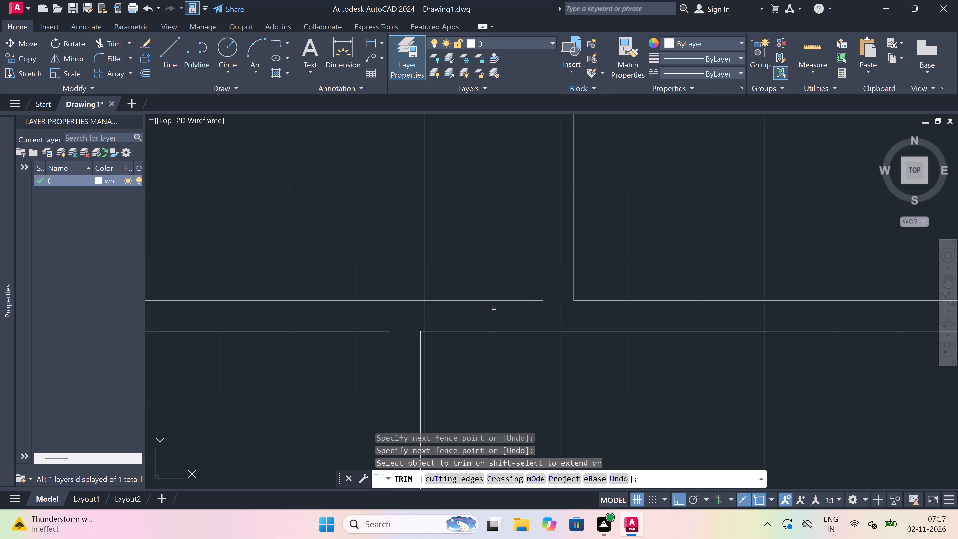
scroll(462, 309, down, 6)
key(Escape)
Draw a room outline from the north wall's outer east corner: 5' north, 9' west, and back south to the north wall.
scroll(476, 294, up, 2)
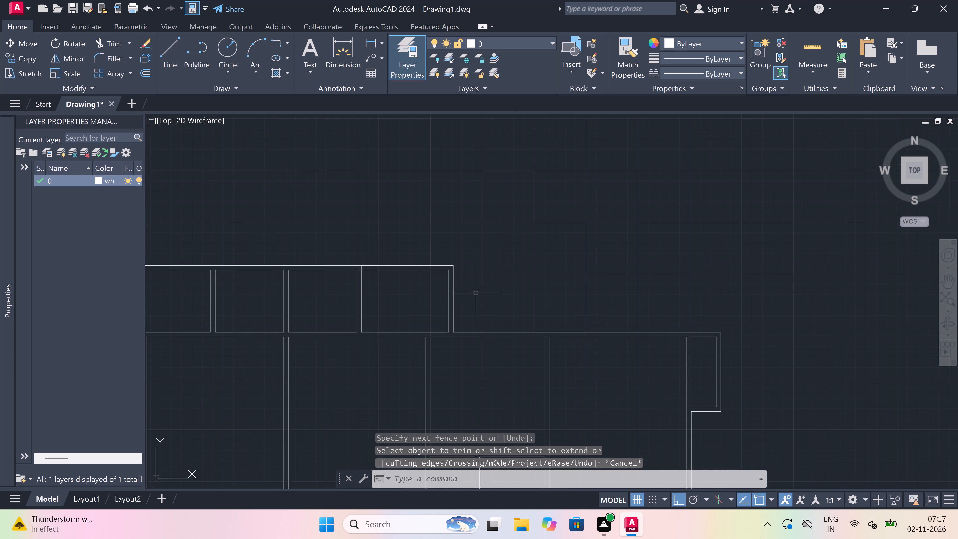
key(l)
key(space)
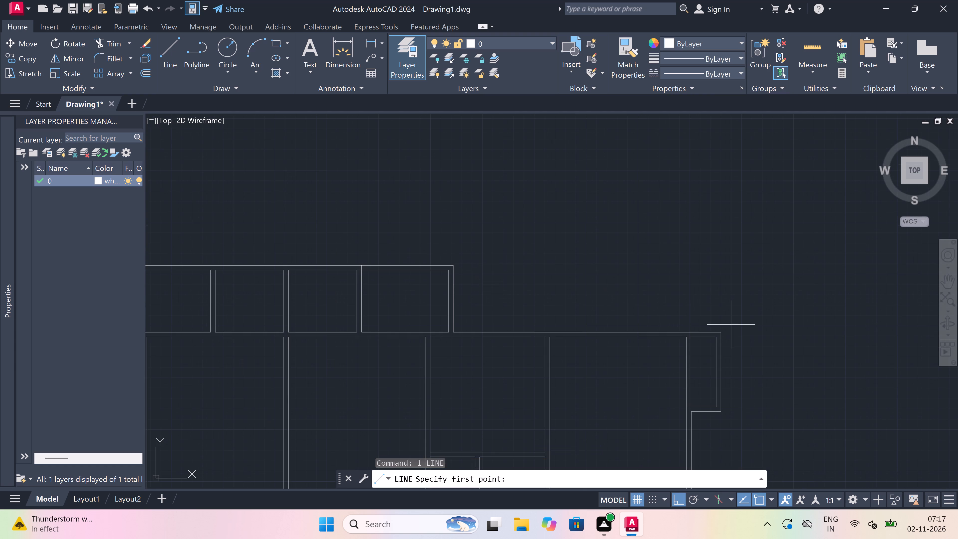
drag(724, 330, 723, 322)
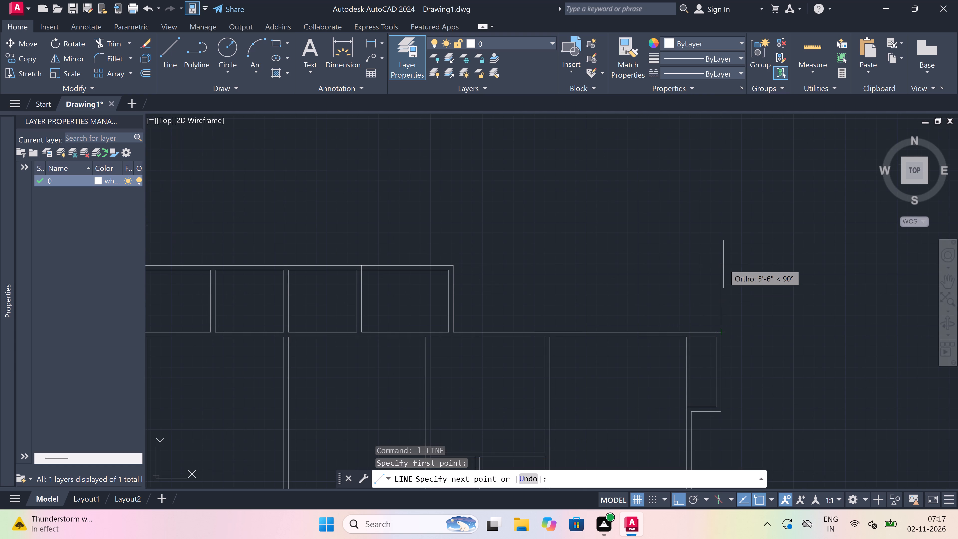
text(5')
key(space)
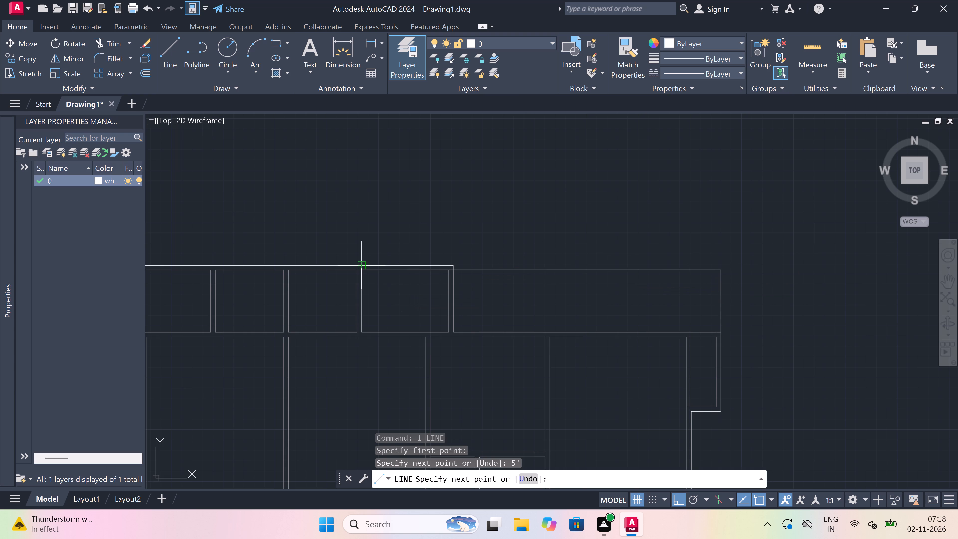
scroll(359, 265, up, 4)
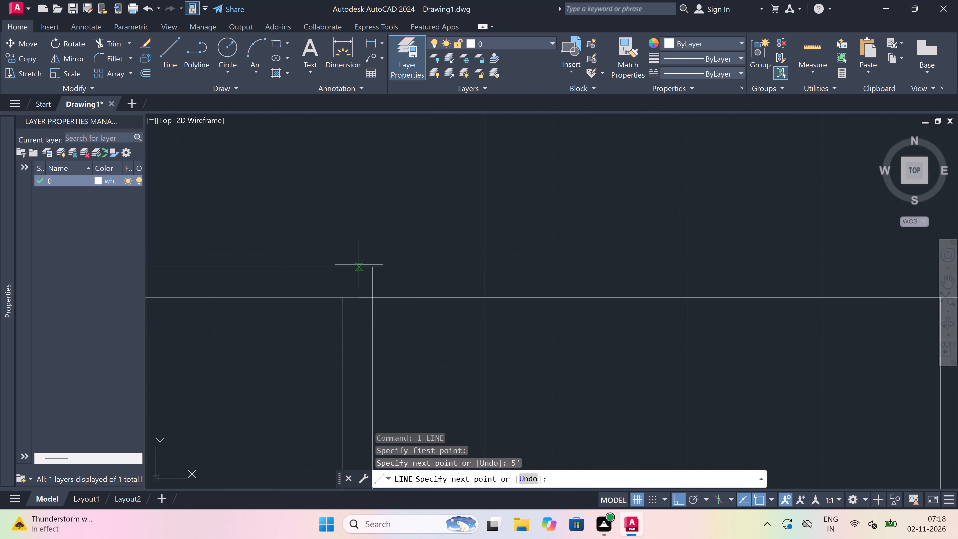
scroll(359, 264, down, 4)
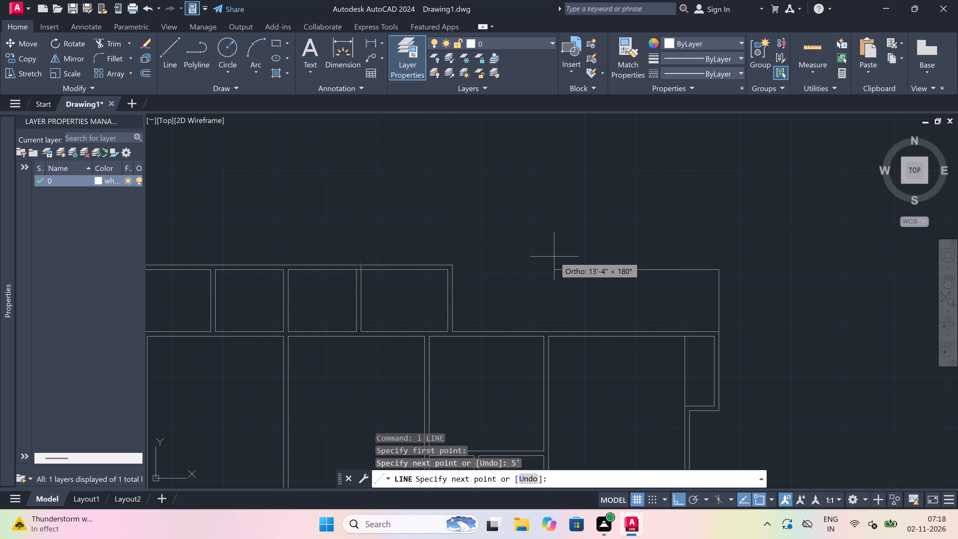
scroll(554, 257, down, 2)
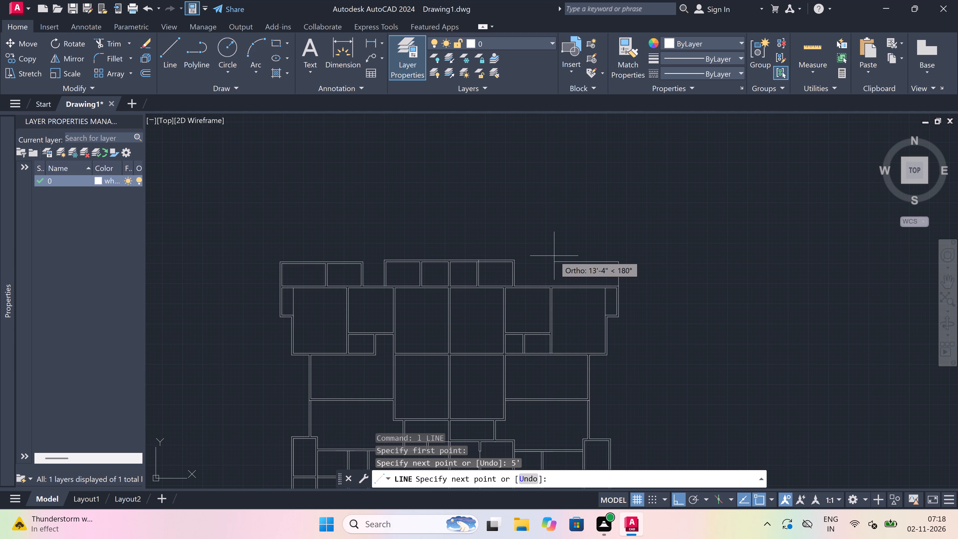
scroll(554, 256, up, 2)
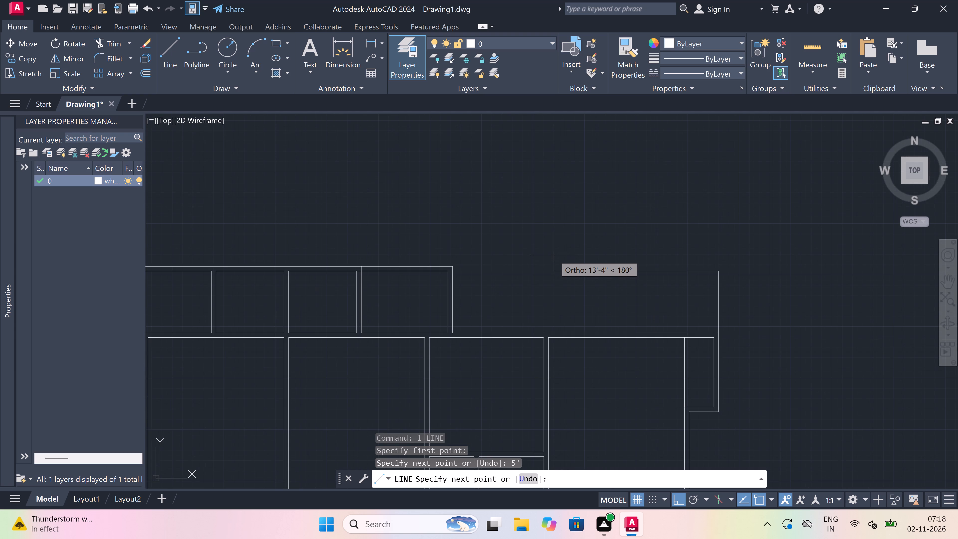
key(9)
key(apostrophe)
key(space)
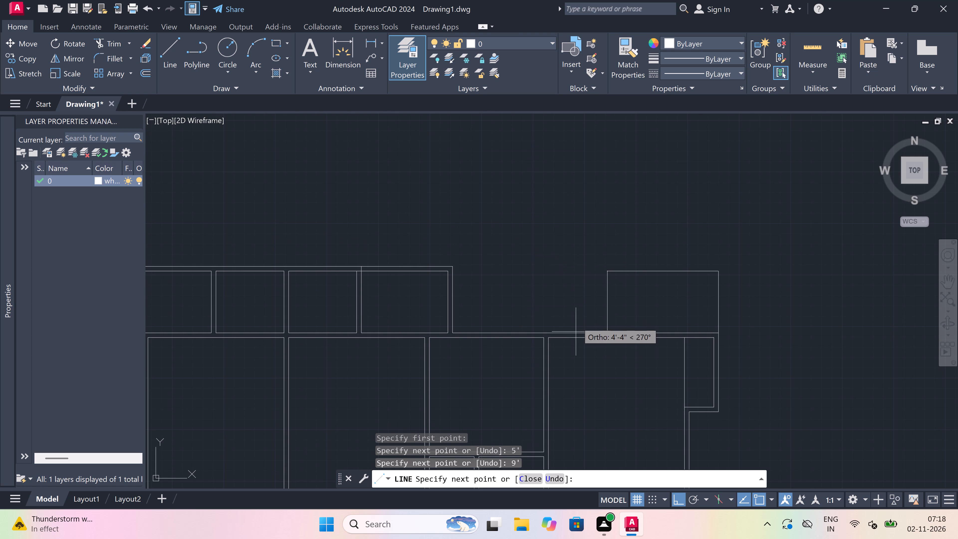
scroll(594, 322, up, 3)
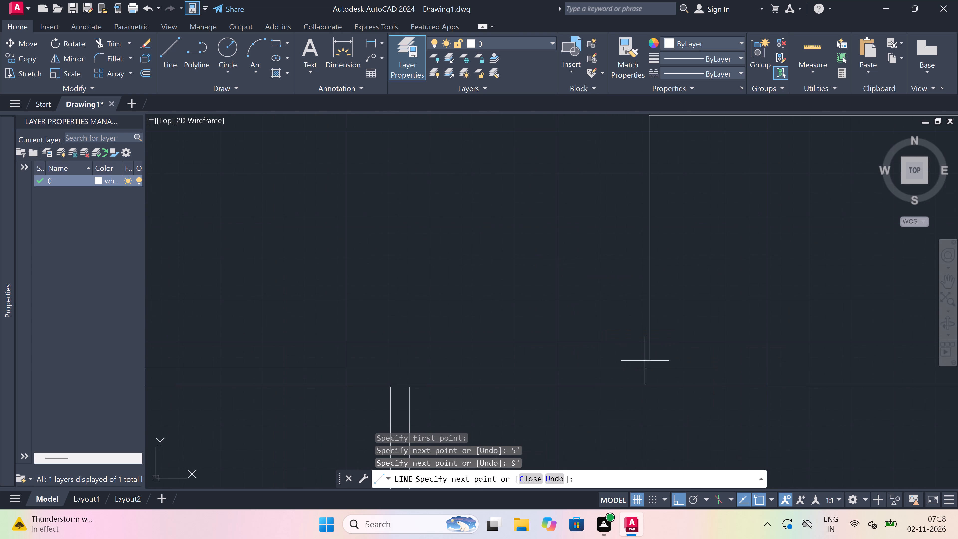
click(647, 365)
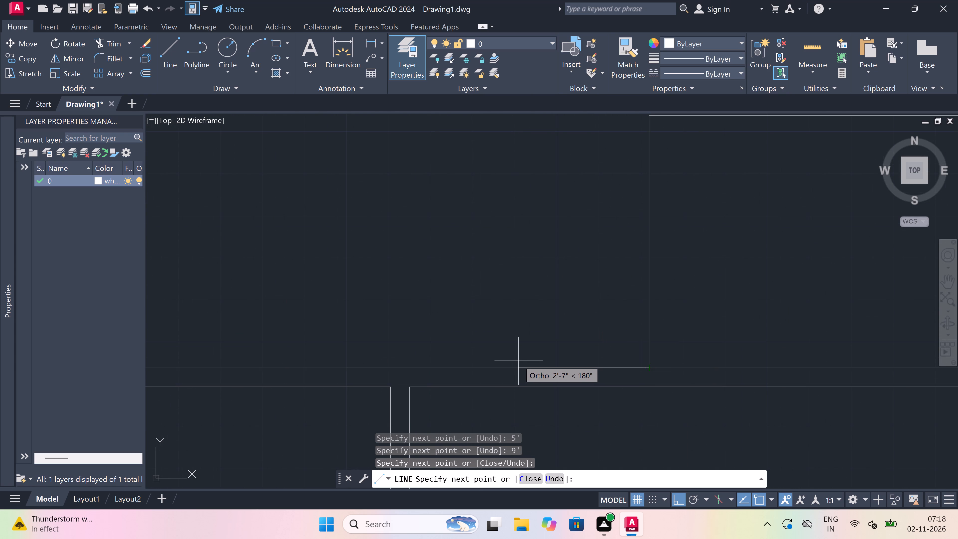
Continue the east room's outline 4.5" west along the north wall and north to the level of its top line.
key(4)
key(period)
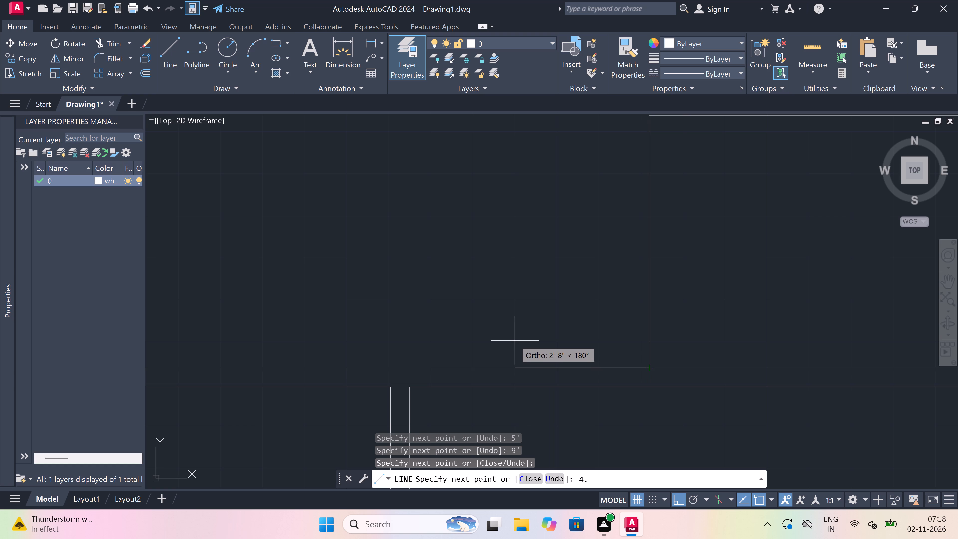
key(5)
key(shift+quotedbl)
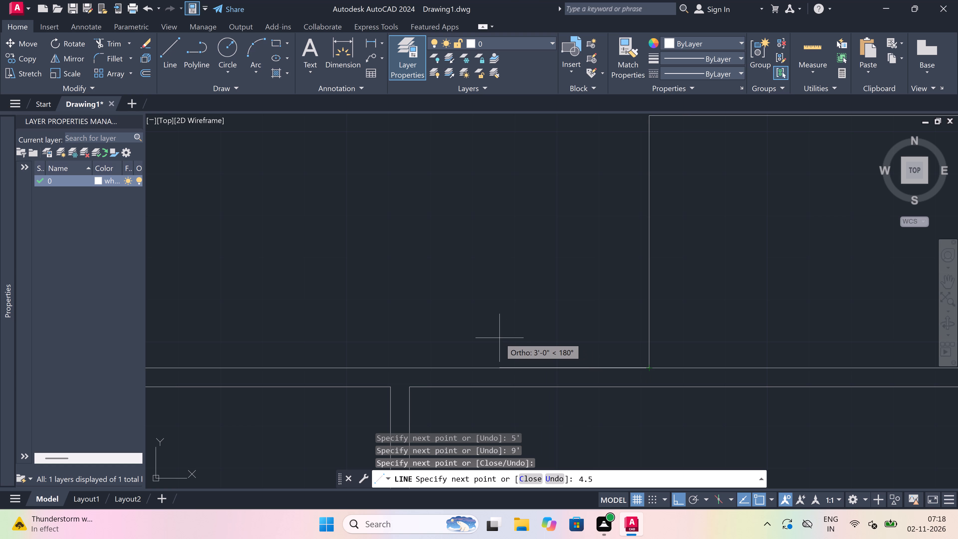
key(space)
scroll(499, 338, down, 4)
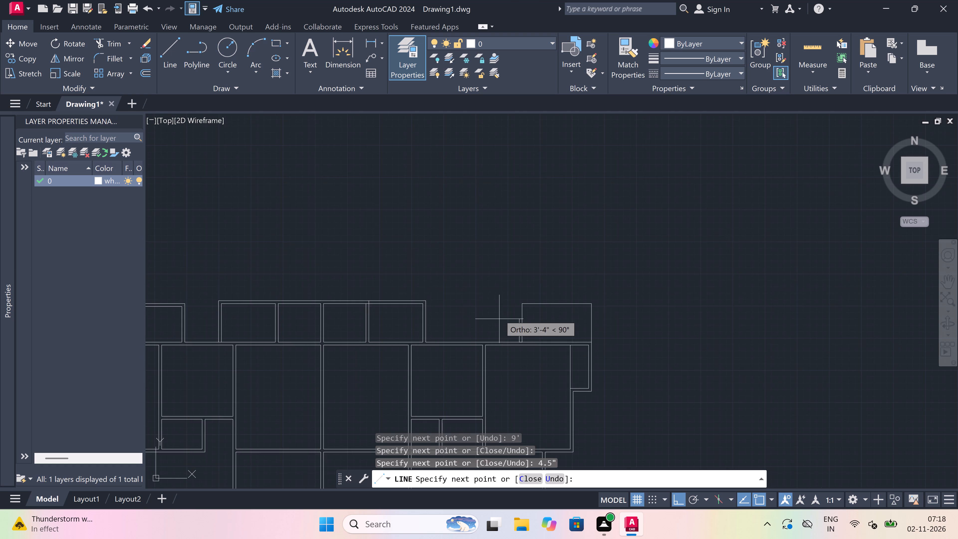
scroll(499, 314, up, 3)
scroll(538, 297, up, 3)
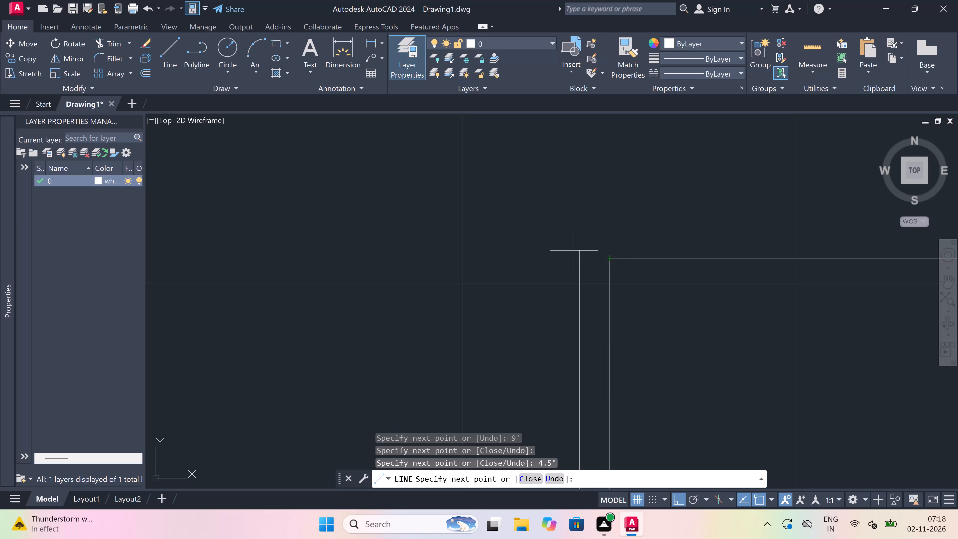
click(581, 257)
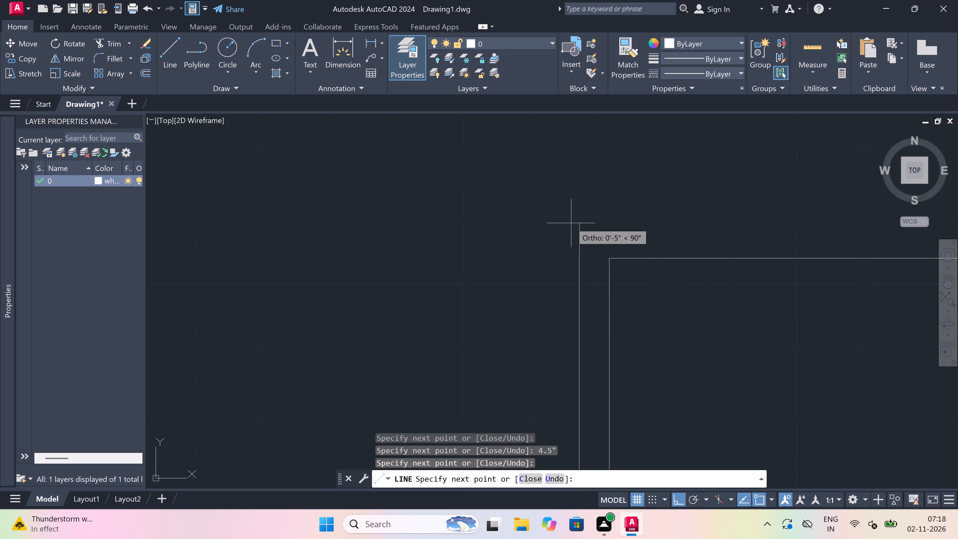
Extend the outline 4.5" farther north, east until aligned with the room's east line, and south to its northeast corner.
key(4)
key(period)
key(5)
key(shift+quotedbl)
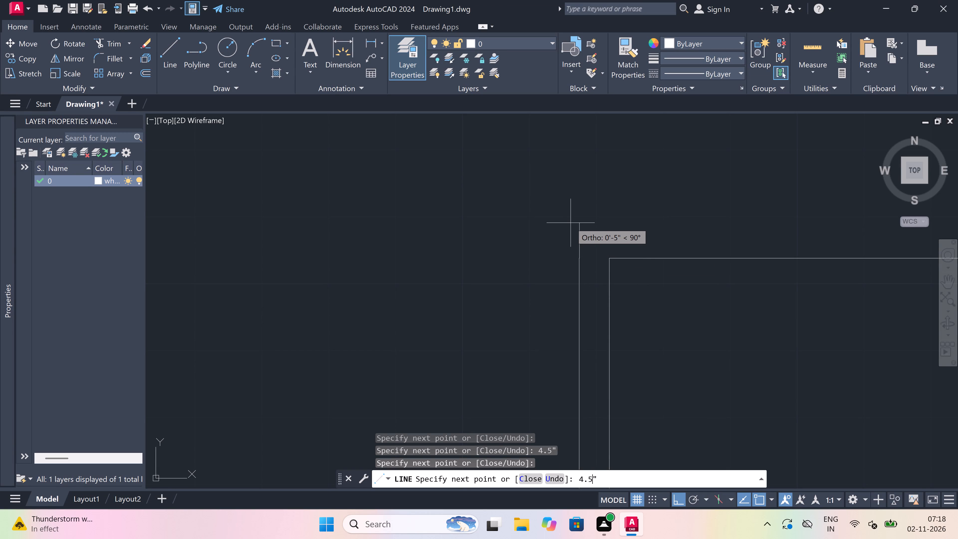
key(space)
scroll(571, 223, down, 4)
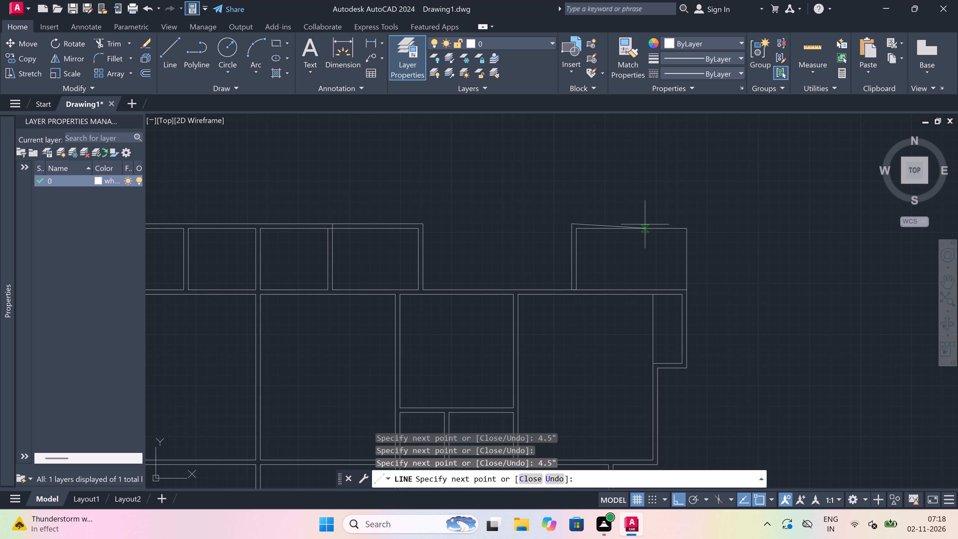
scroll(682, 229, up, 4)
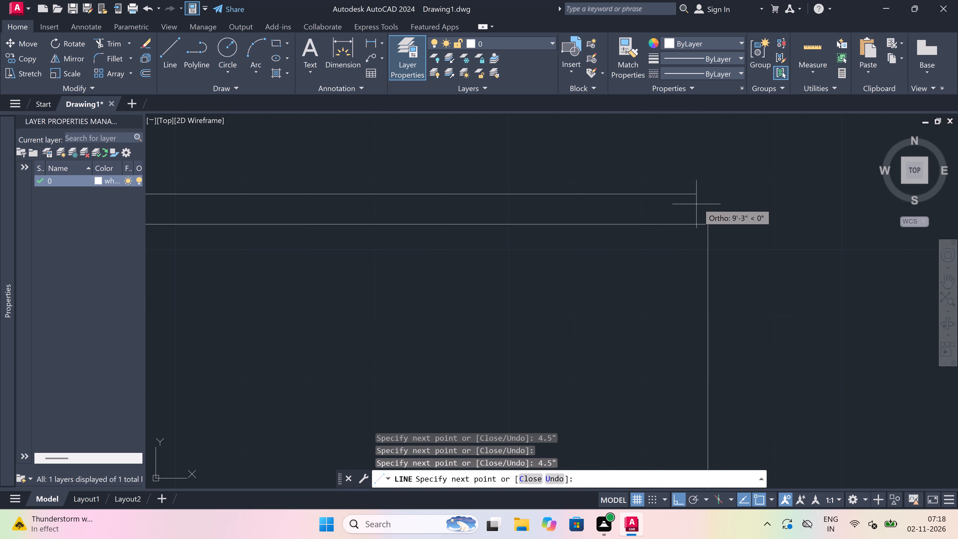
scroll(698, 203, up, 2)
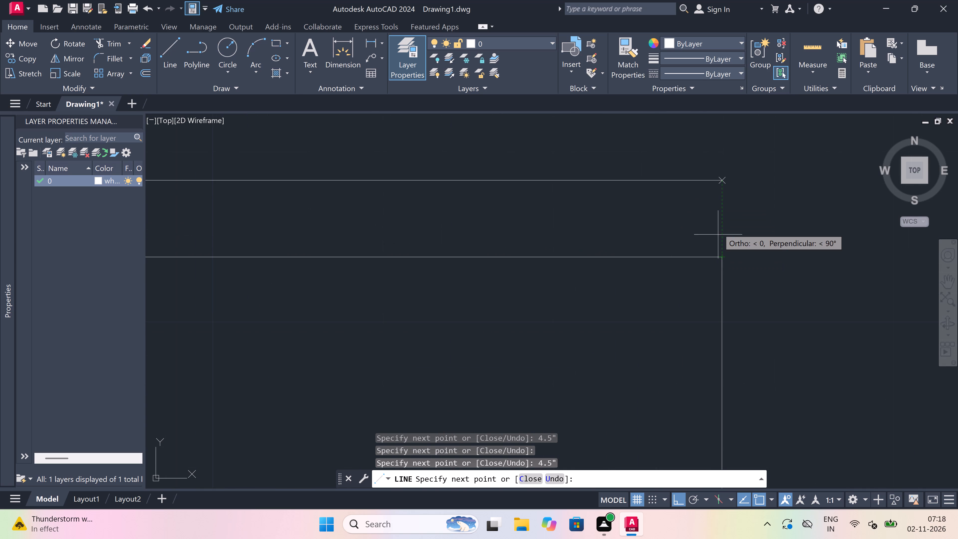
click(722, 187)
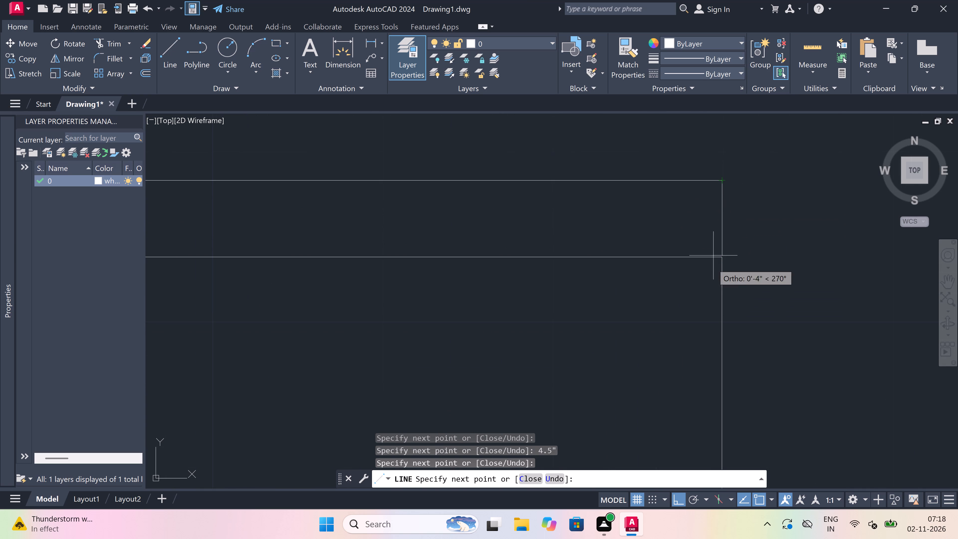
click(719, 257)
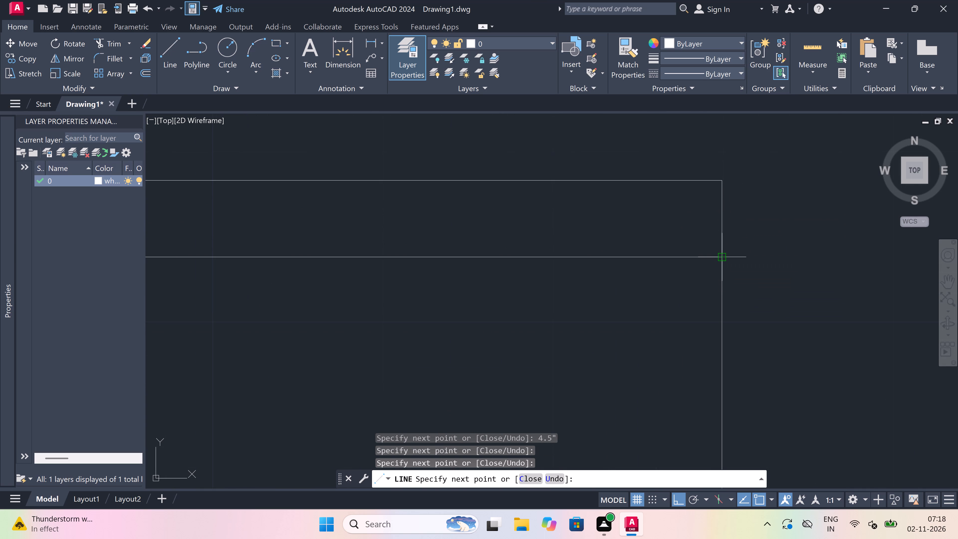
key(Escape)
Draw the room's inner east face: 4.5" west from the outer northeast corner, and south to the north wall's outer line.
key(space)
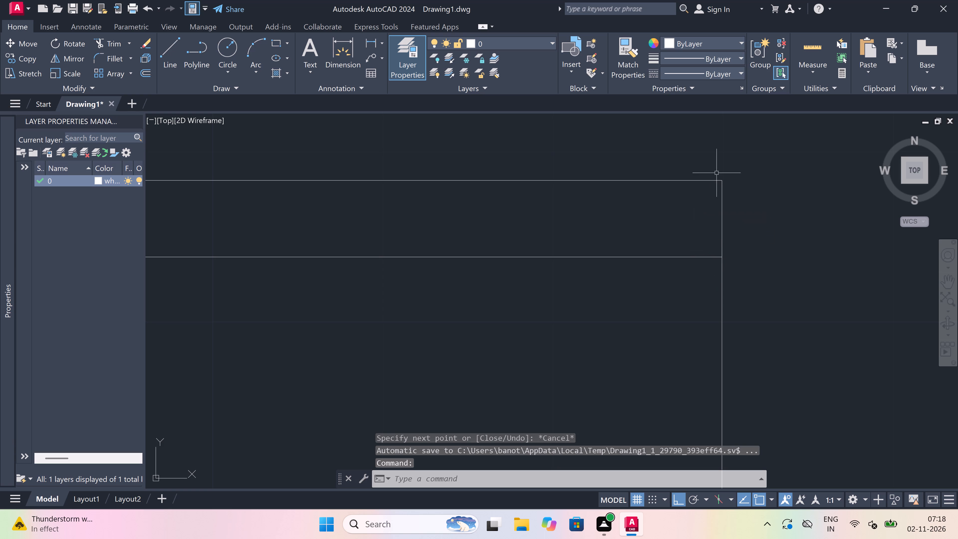
click(720, 182)
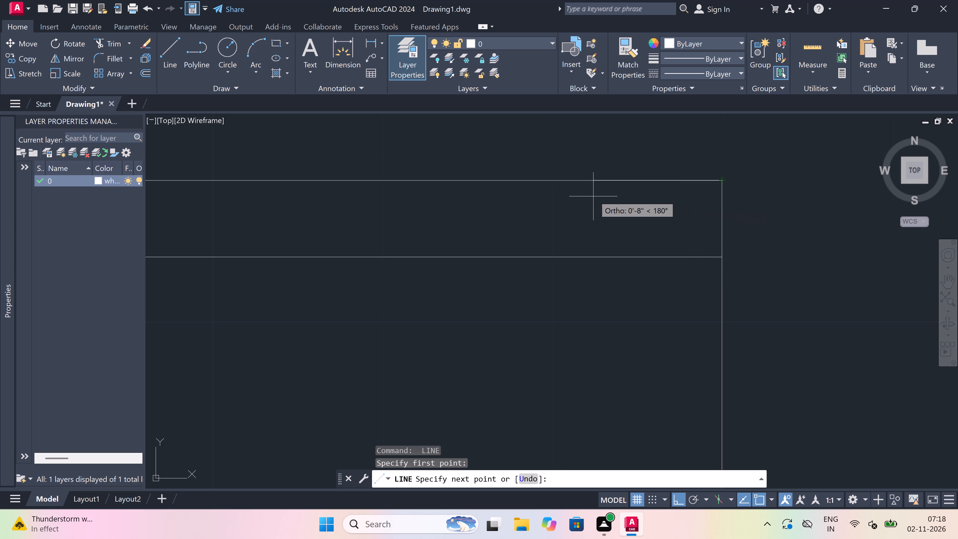
text(4.)
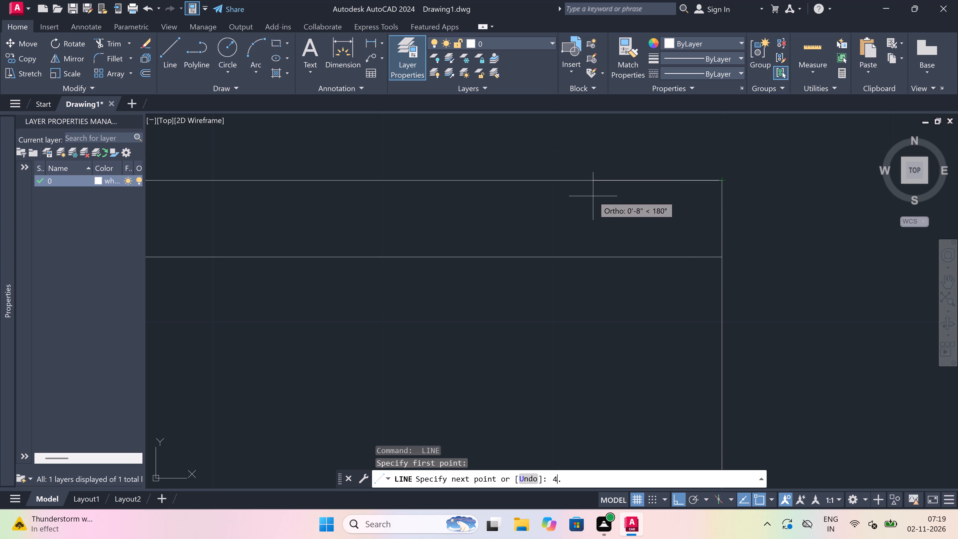
key(5)
key(shift+quotedbl)
key(space)
scroll(592, 196, down, 5)
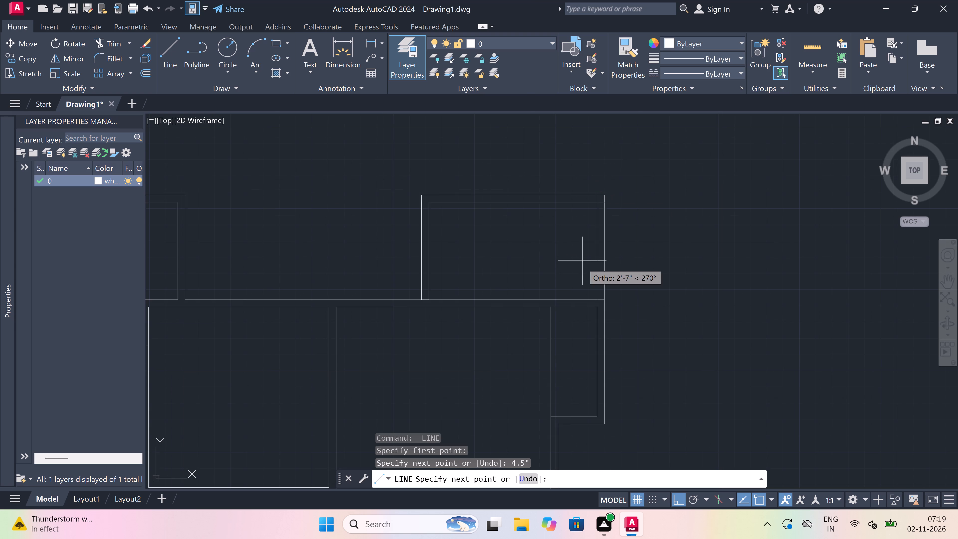
scroll(592, 300, up, 4)
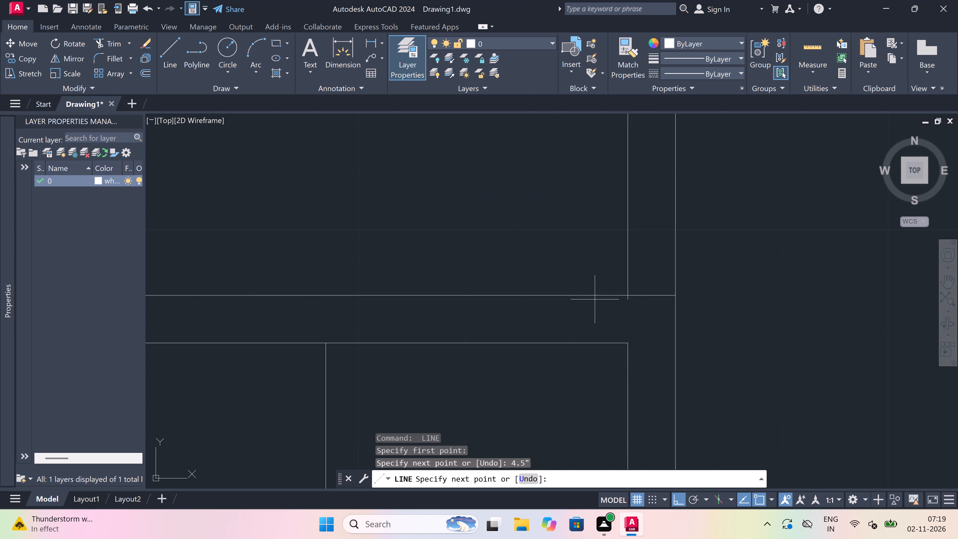
click(628, 297)
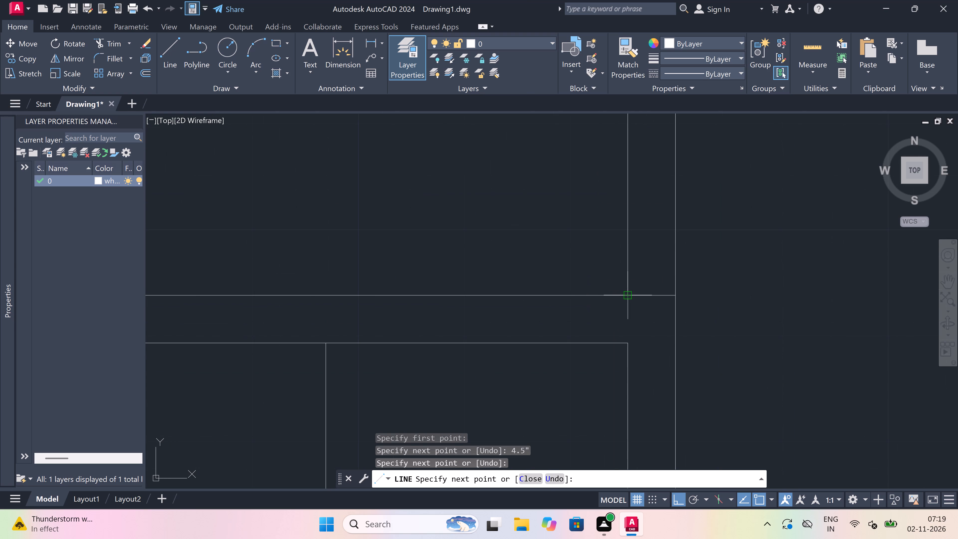
key(Escape)
Trim the north wall's outer line inside the room's east wall and the overlapping inner lines at the room's northeast corner.
text(tr)
key(space)
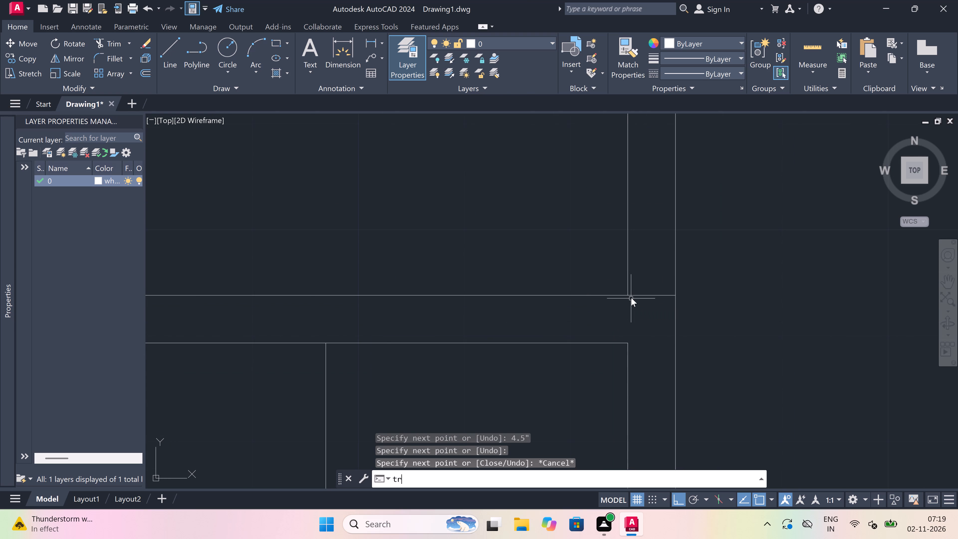
click(647, 296)
scroll(647, 296, down, 5)
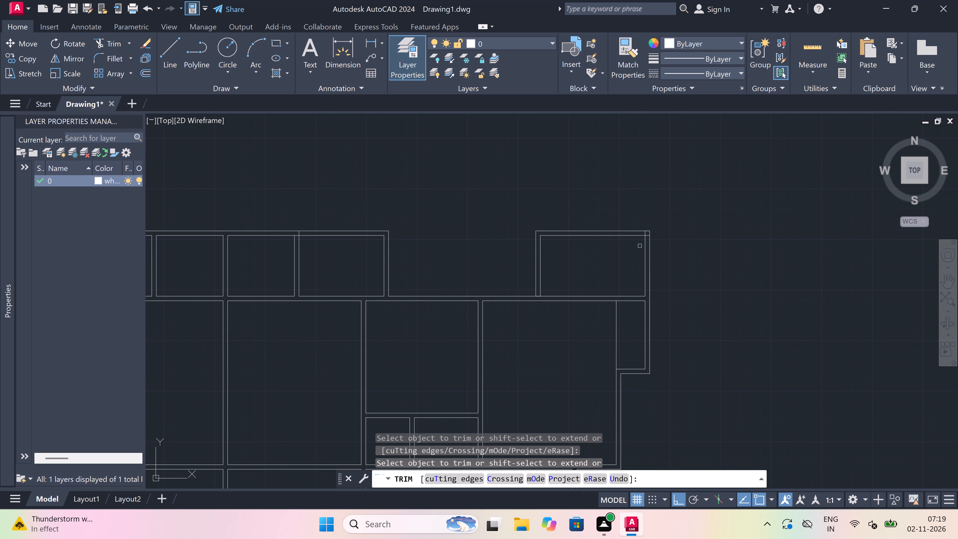
scroll(640, 243, up, 2)
scroll(648, 223, up, 3)
click(651, 217)
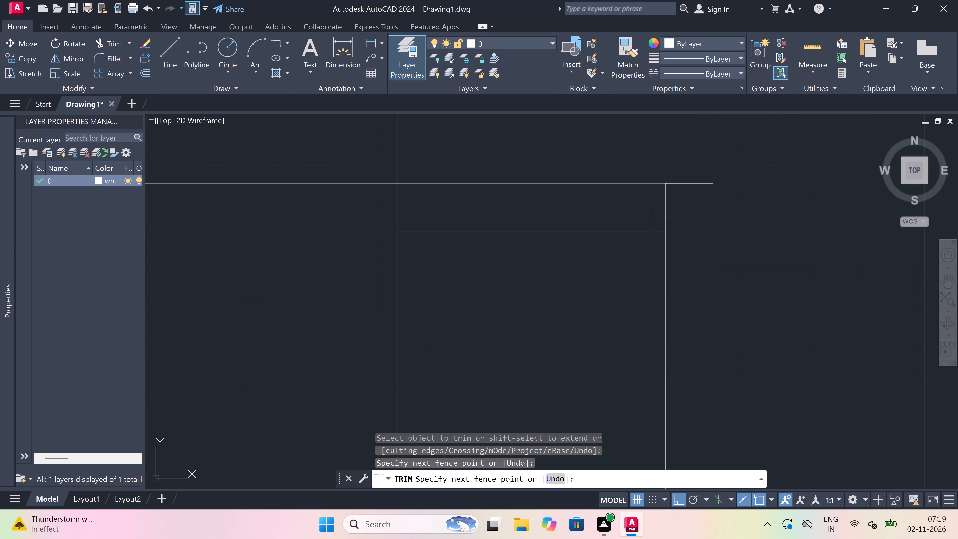
click(694, 209)
click(685, 229)
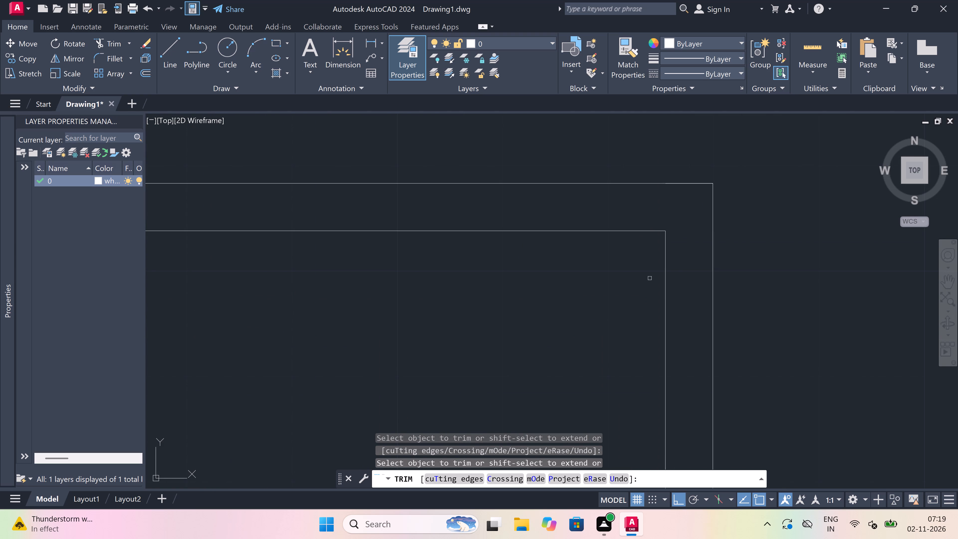
Trim the north wall's outer line between the two faces of the east room's west wall.
scroll(620, 271, down, 4)
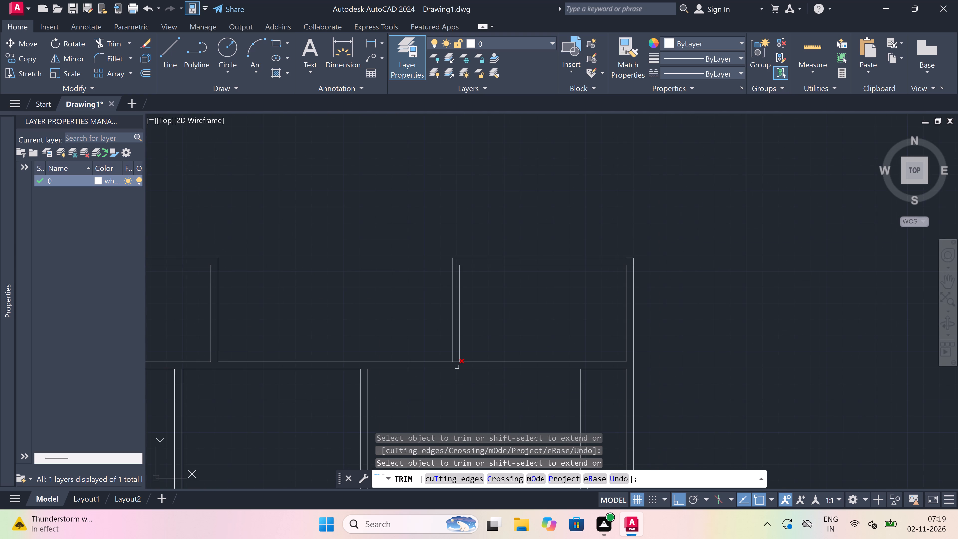
scroll(457, 365, up, 3)
click(455, 358)
click(454, 352)
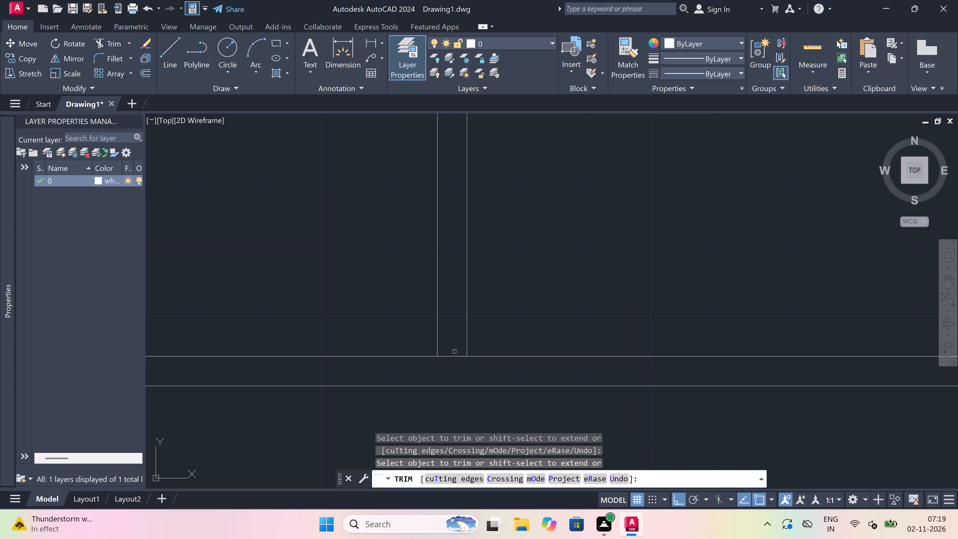
click(451, 362)
scroll(530, 360, down, 5)
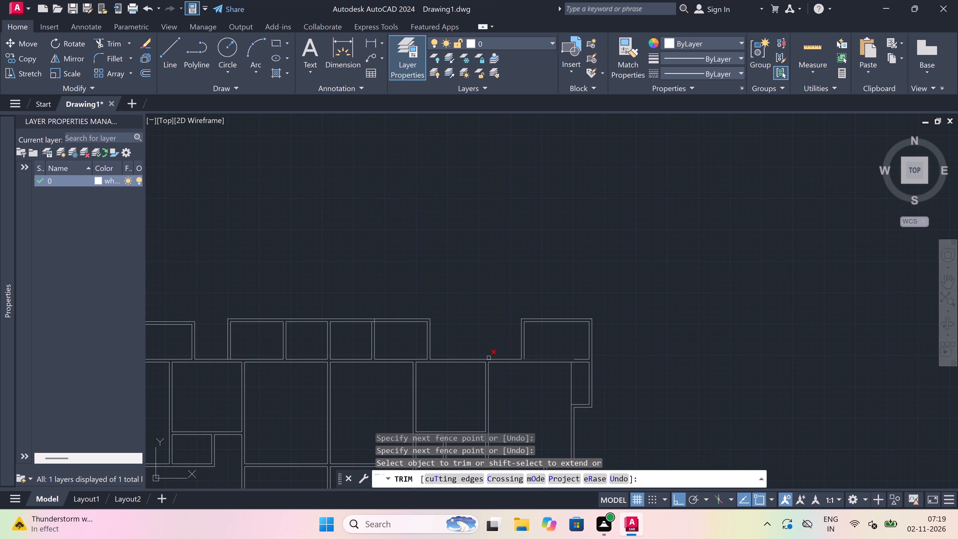
scroll(456, 351, up, 3)
key(Escape)
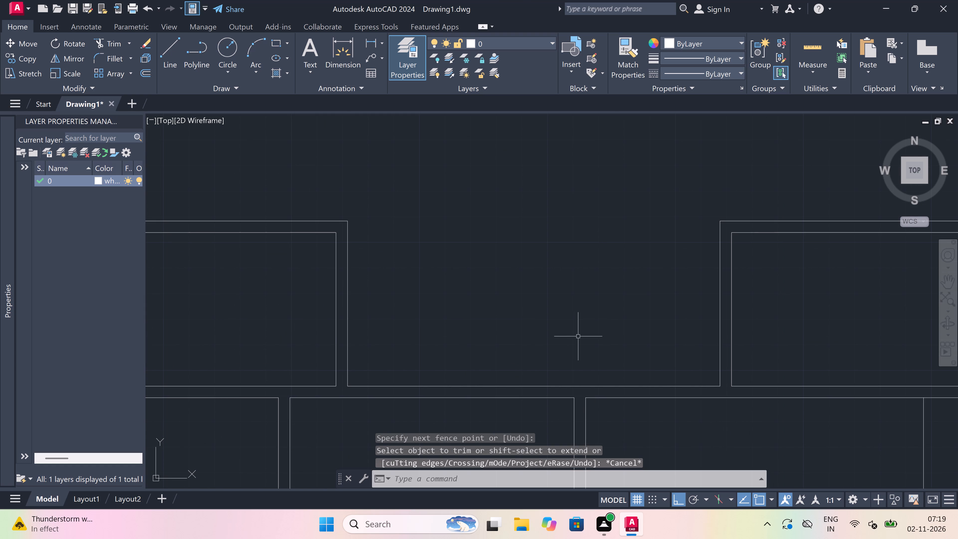
Offset the outer face of the east room's west wall 7' to the west.
key(o)
key(space)
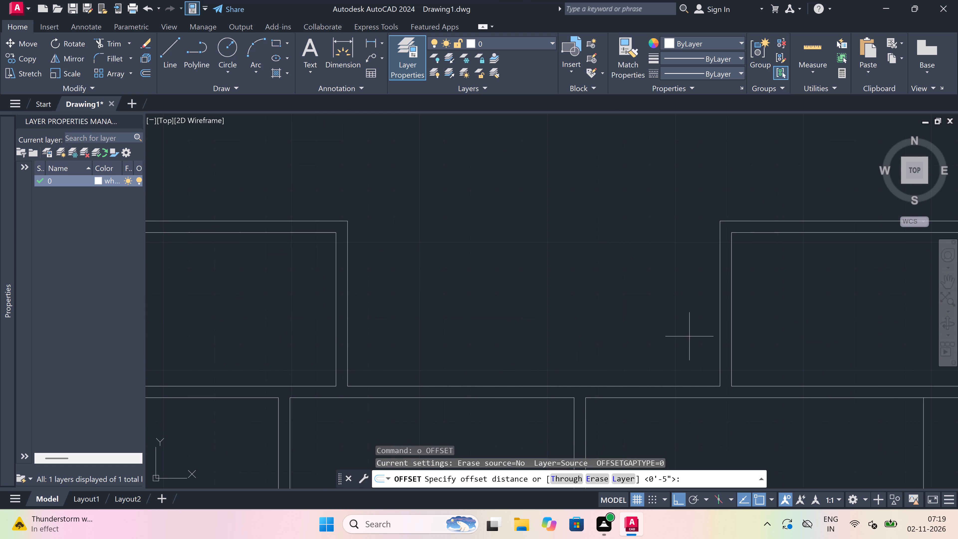
click(717, 313)
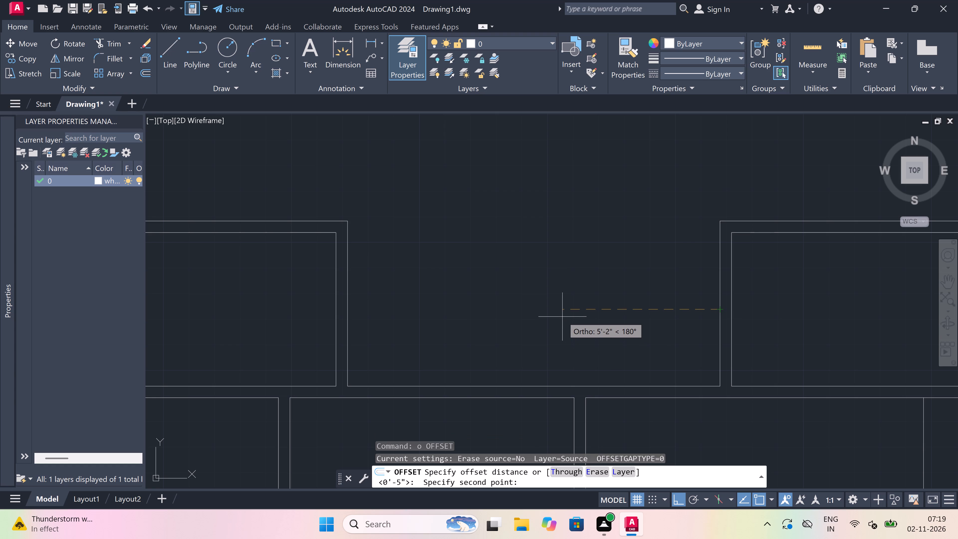
key(7)
key(apostrophe)
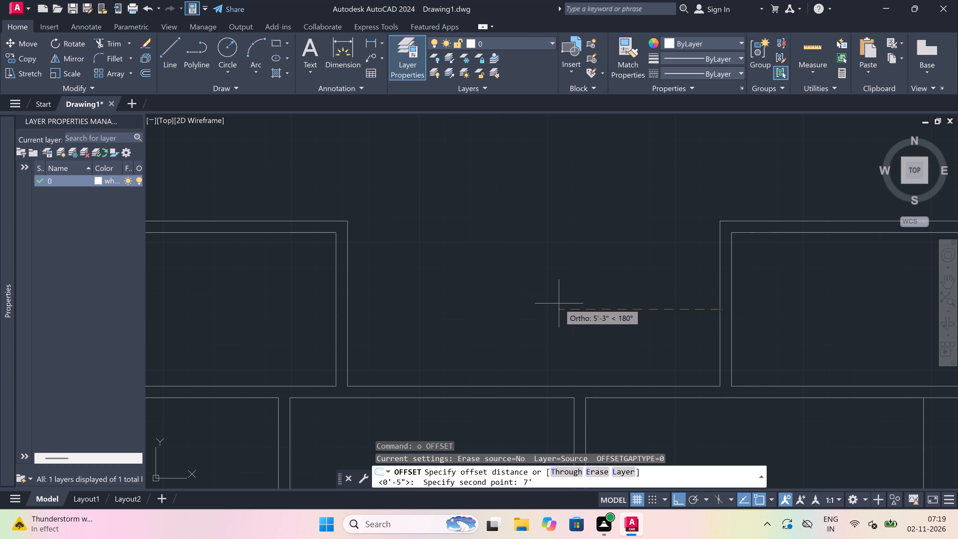
key(space)
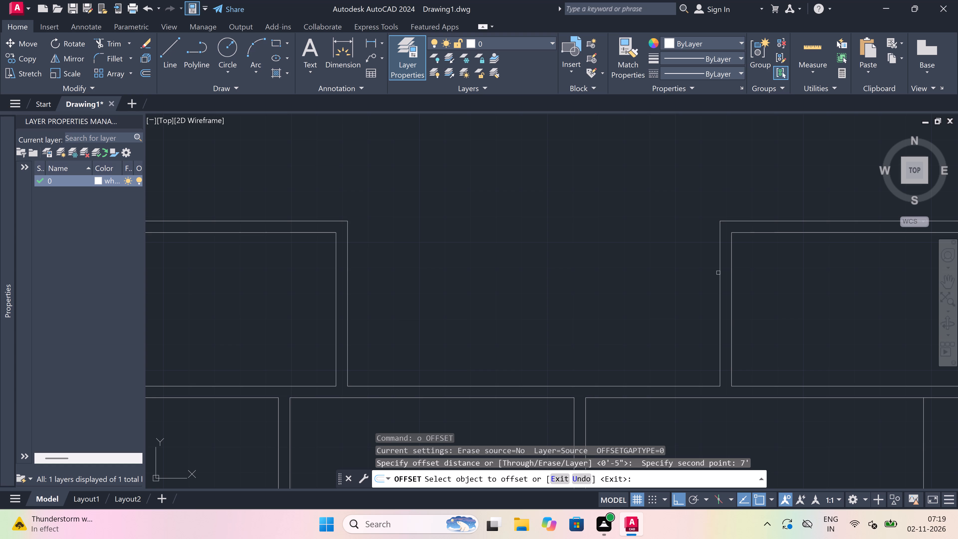
drag(718, 273, 716, 274)
click(586, 312)
key(Escape)
Offset the new wall line 4.5" to the west to form the wall's second face.
key(space)
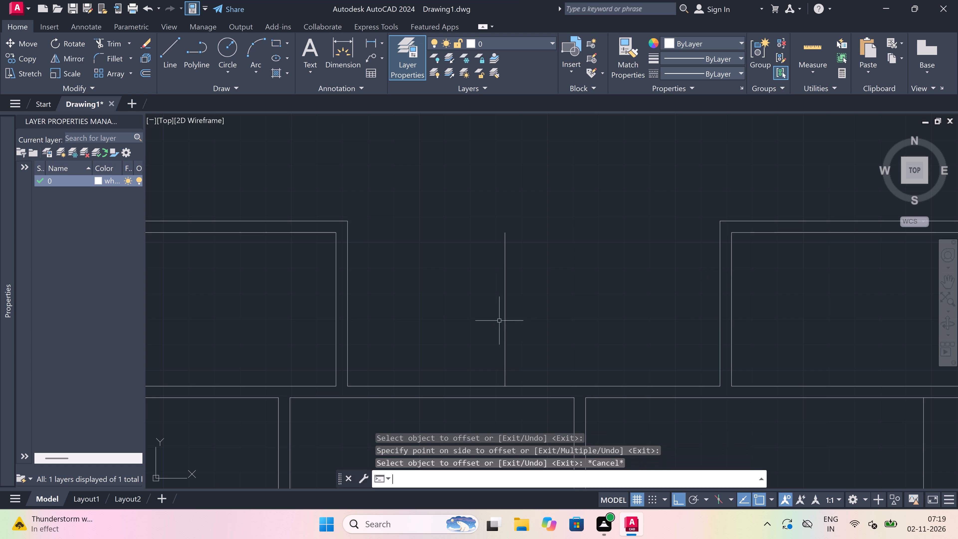
drag(500, 317, 496, 317)
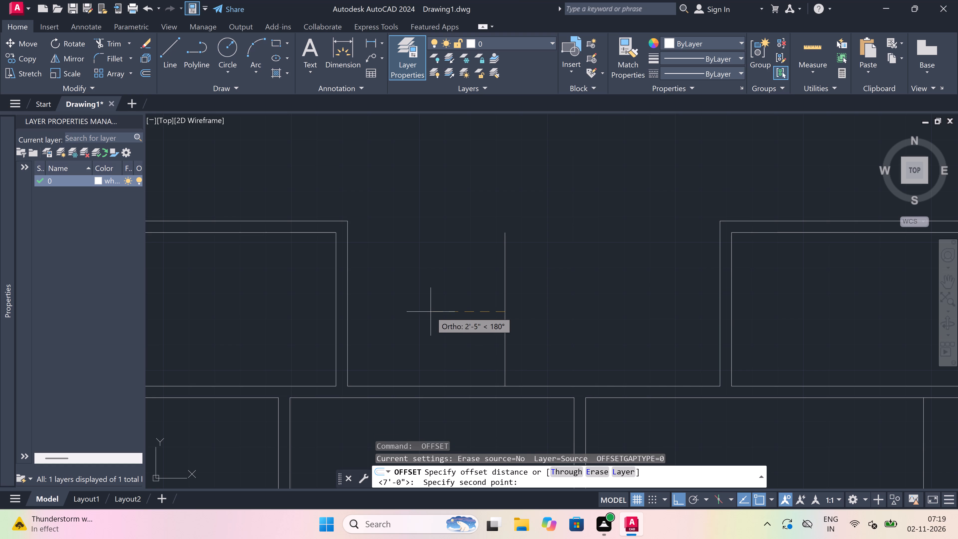
key(4)
key(period)
key(5)
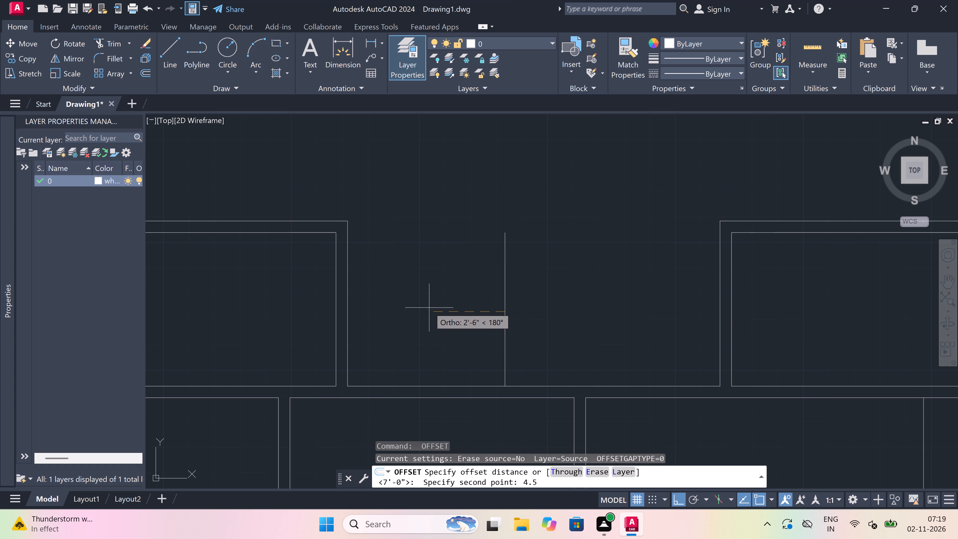
key(shift+quotedbl)
key(space)
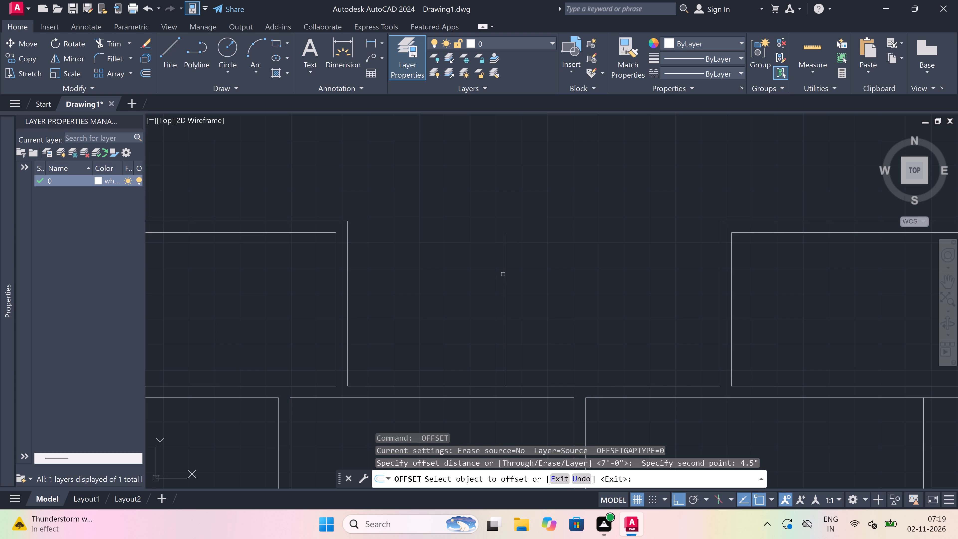
drag(503, 274, 495, 277)
click(462, 286)
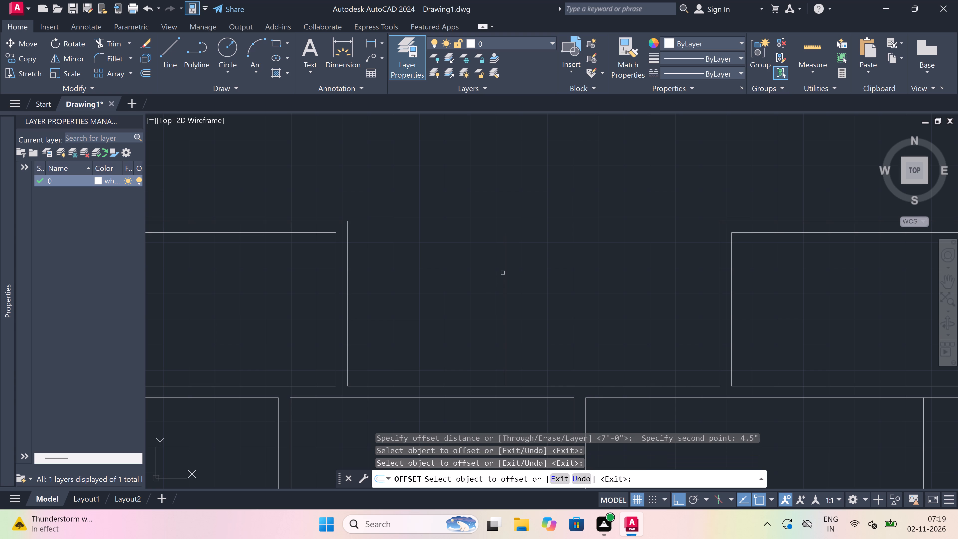
drag(506, 269, 442, 292)
click(432, 294)
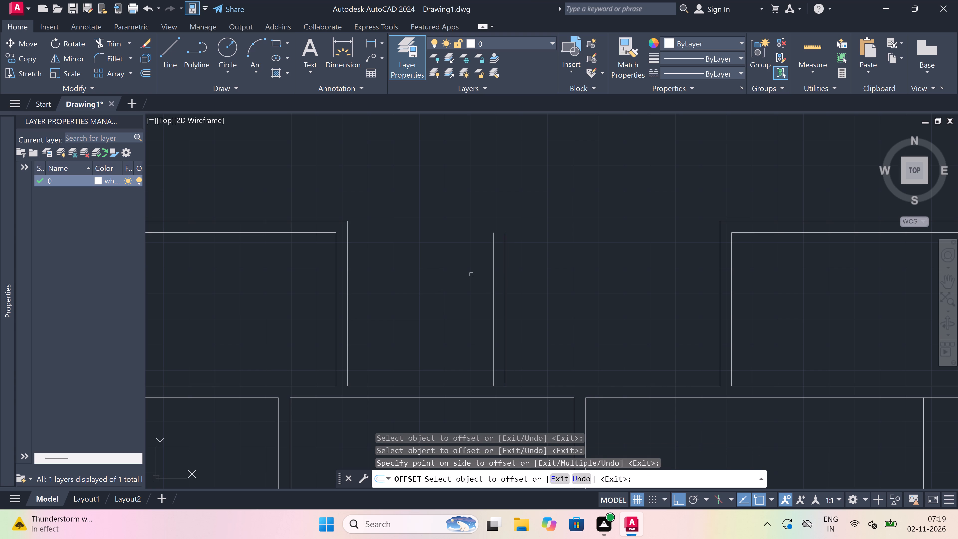
key(Escape)
Fillet the new wall's outer and inner faces to the east room's outer and inner north lines to form square corners.
scroll(508, 236, up, 1)
scroll(508, 236, down, 4)
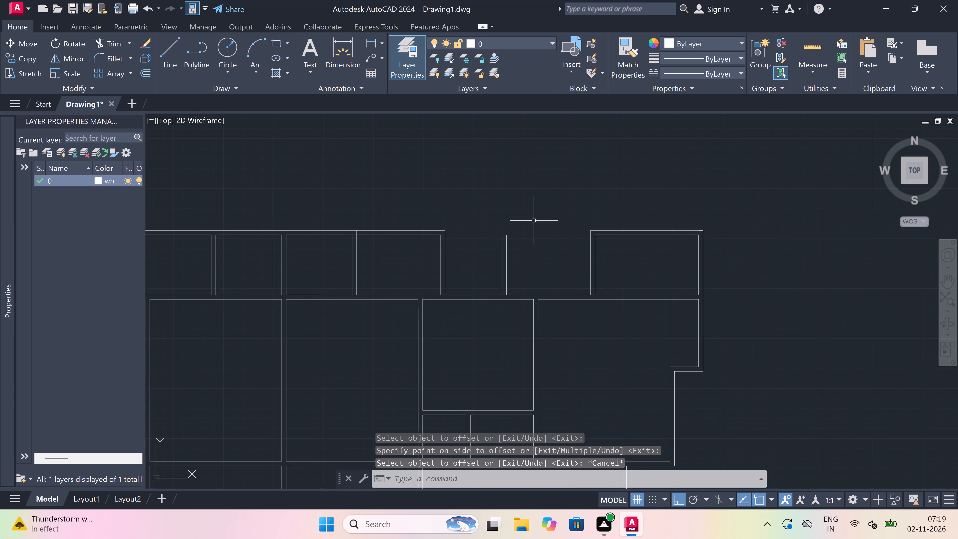
scroll(534, 220, up, 3)
scroll(524, 230, down, 1)
key(f)
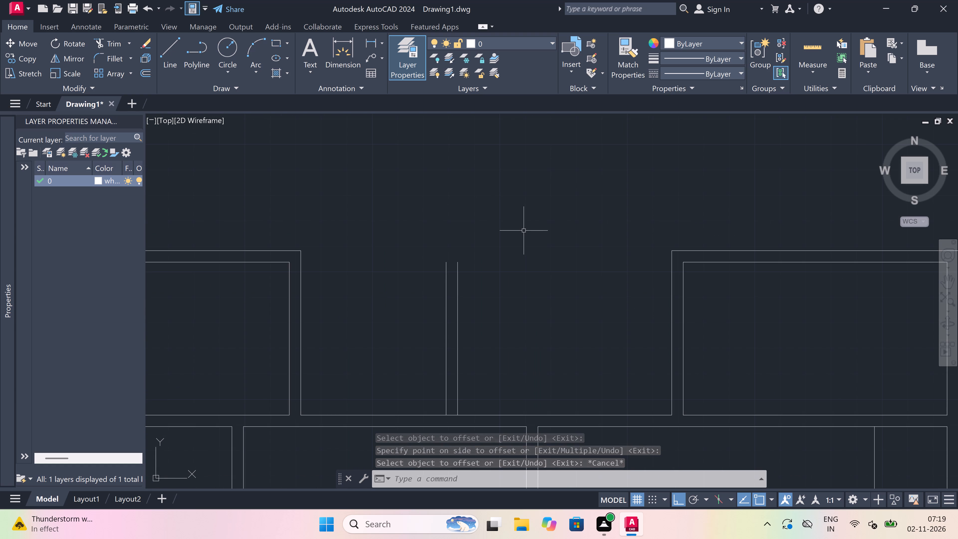
key(space)
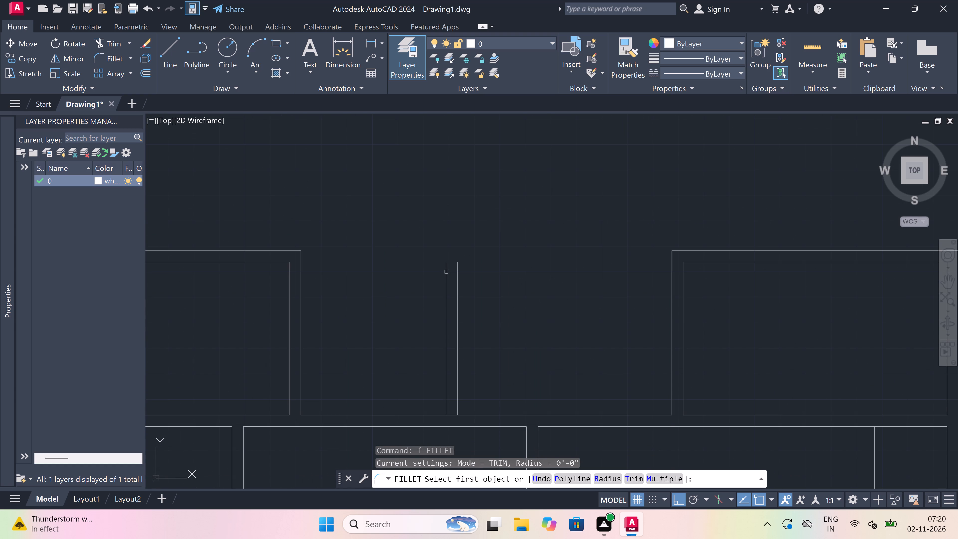
click(446, 272)
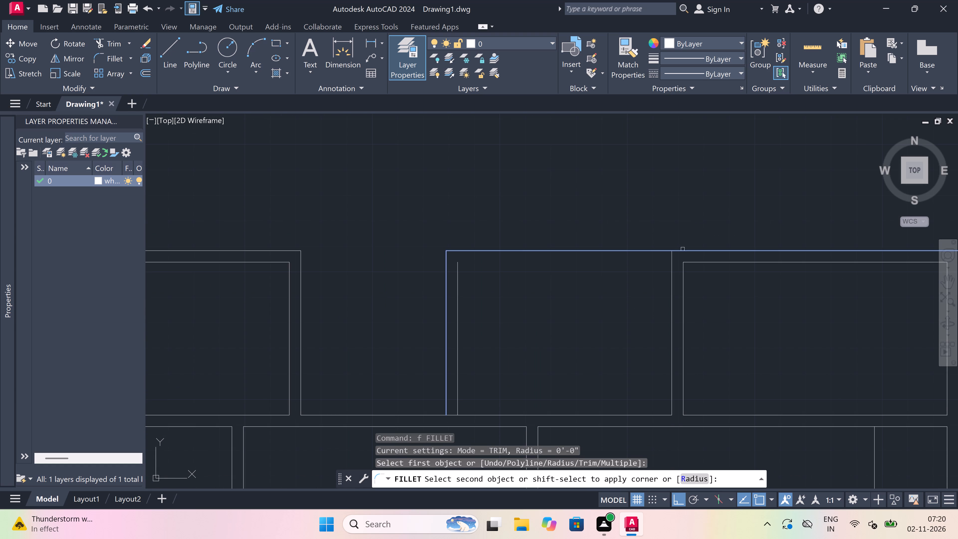
click(690, 249)
key(space)
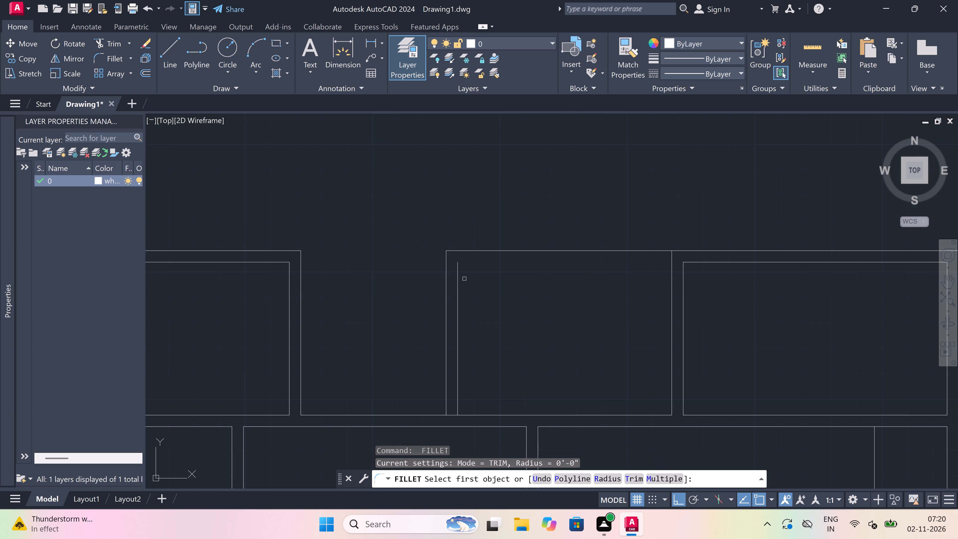
click(458, 273)
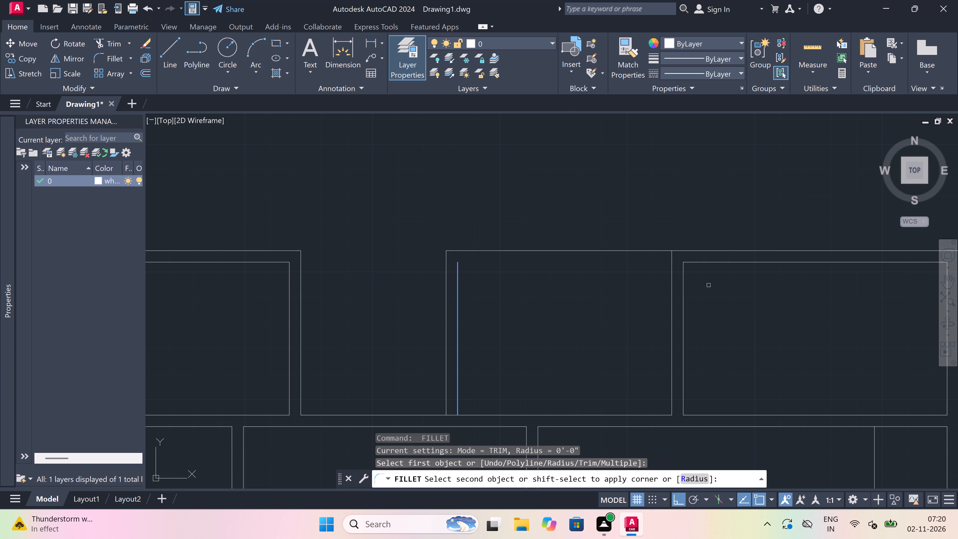
click(715, 262)
Trim the overlapping lines where the partition between the two northeast rooms meets their north wall.
key(t)
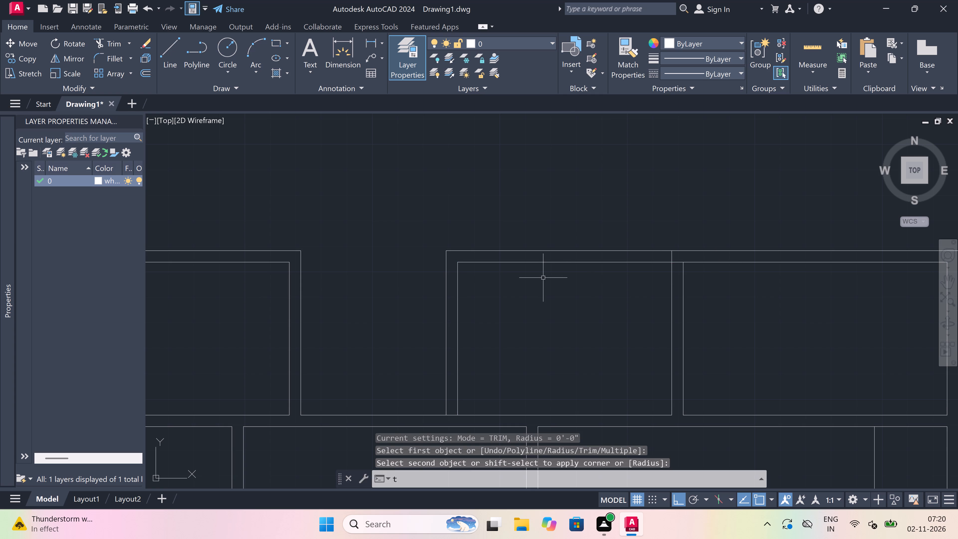
key(r)
key(space)
scroll(672, 254, up, 3)
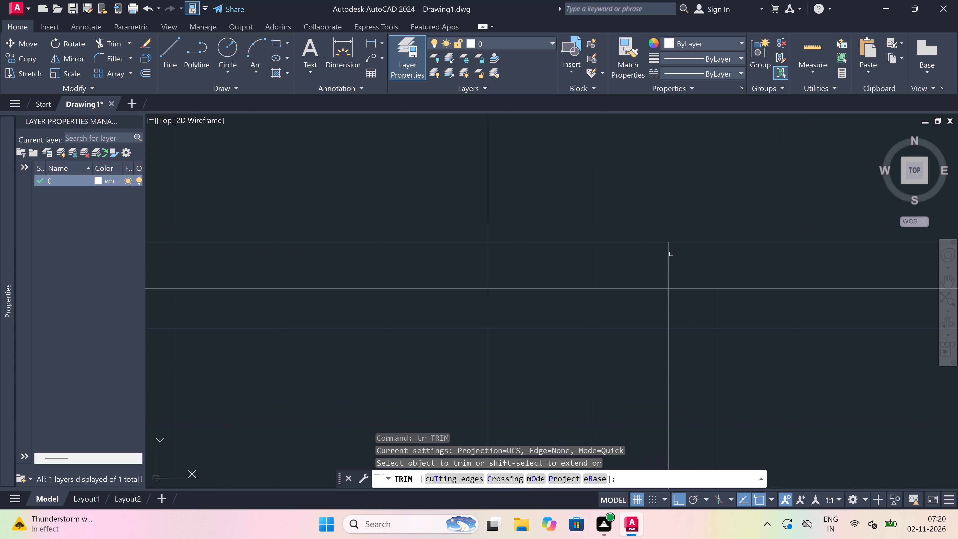
click(667, 261)
click(693, 287)
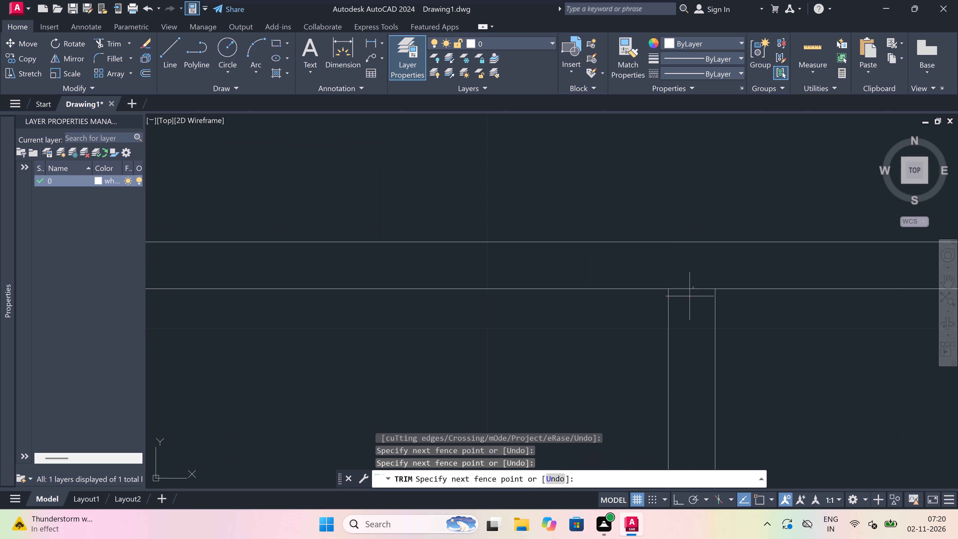
click(686, 307)
scroll(510, 261, down, 5)
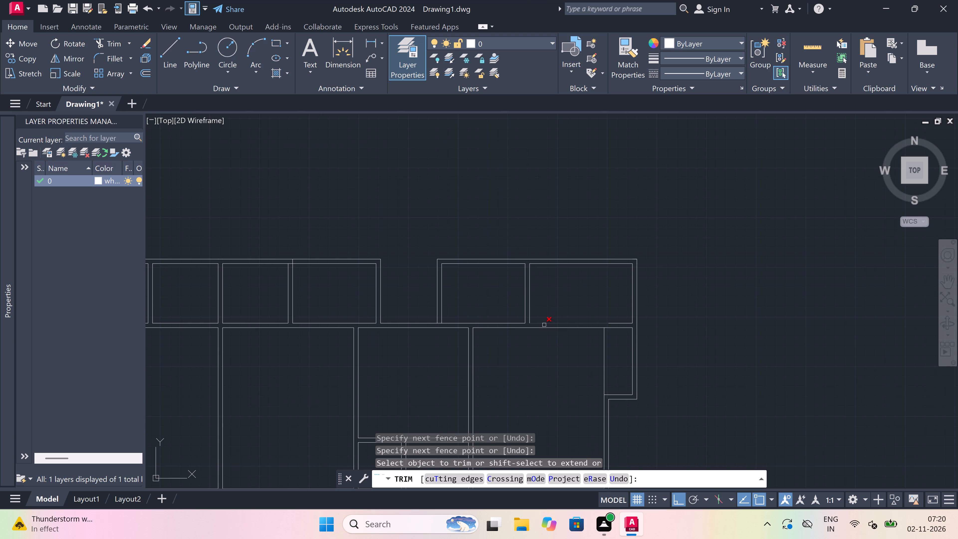
key(Escape)
Trim the overlapping lines where the easternmost partition of the central north rooms meets the outer north wall.
scroll(593, 315, down, 2)
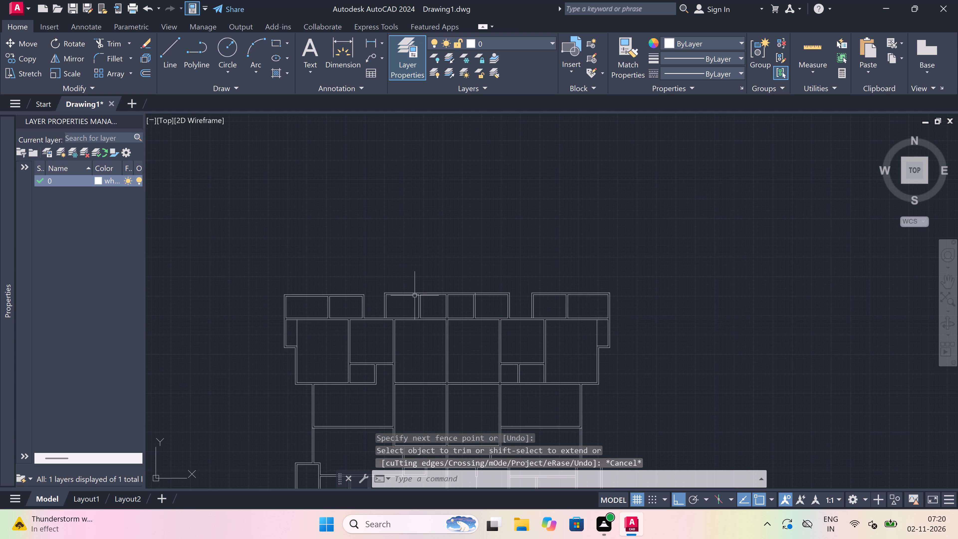
scroll(315, 276, up, 1)
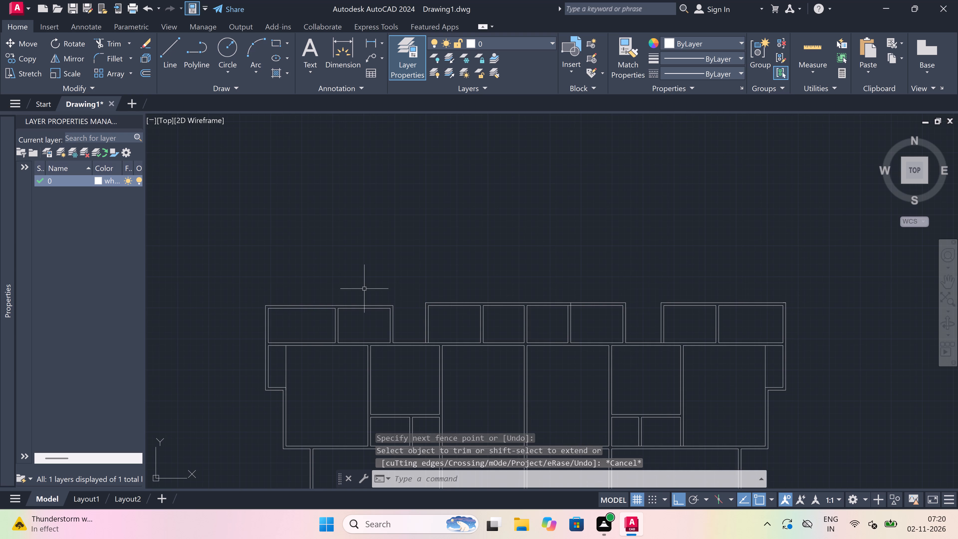
scroll(369, 274, down, 3)
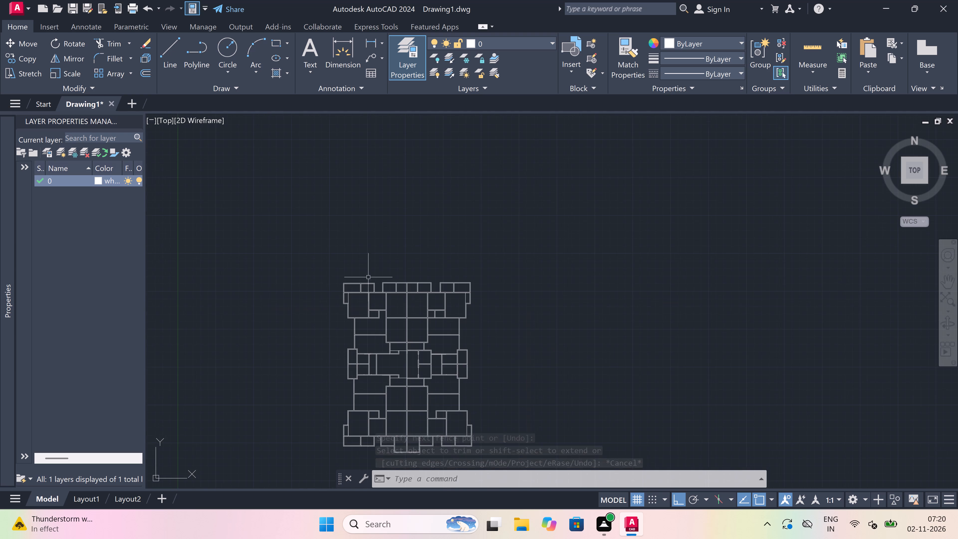
scroll(379, 301, up, 2)
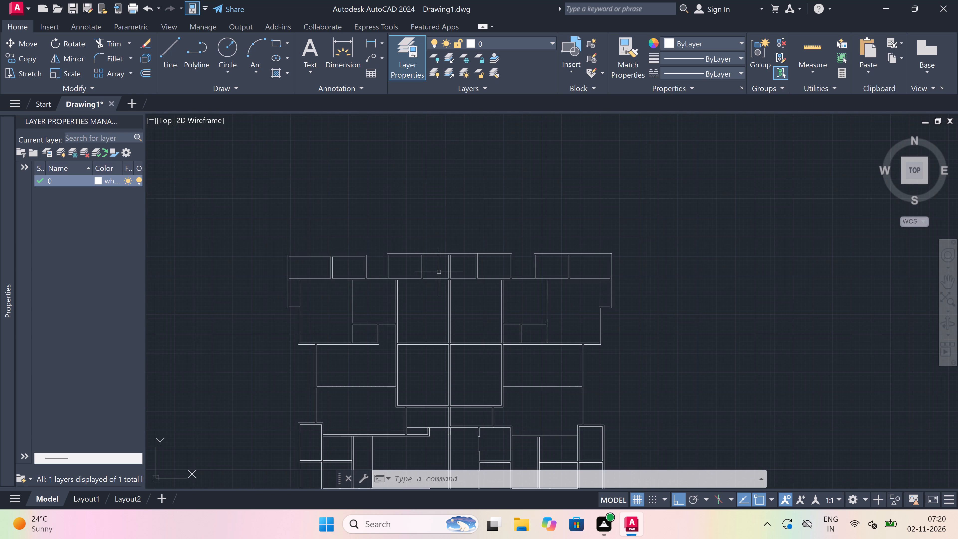
scroll(439, 272, up, 2)
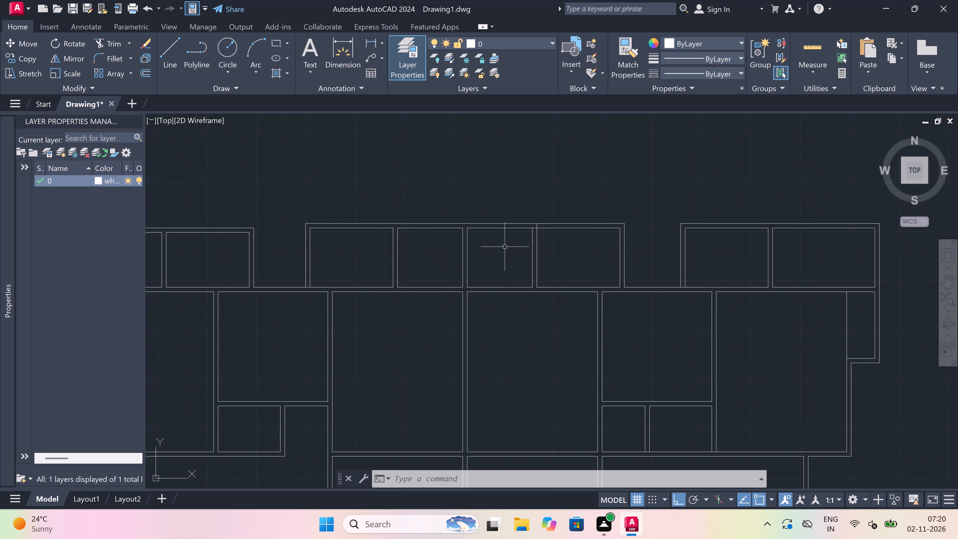
key(space)
scroll(541, 227, up, 5)
click(521, 226)
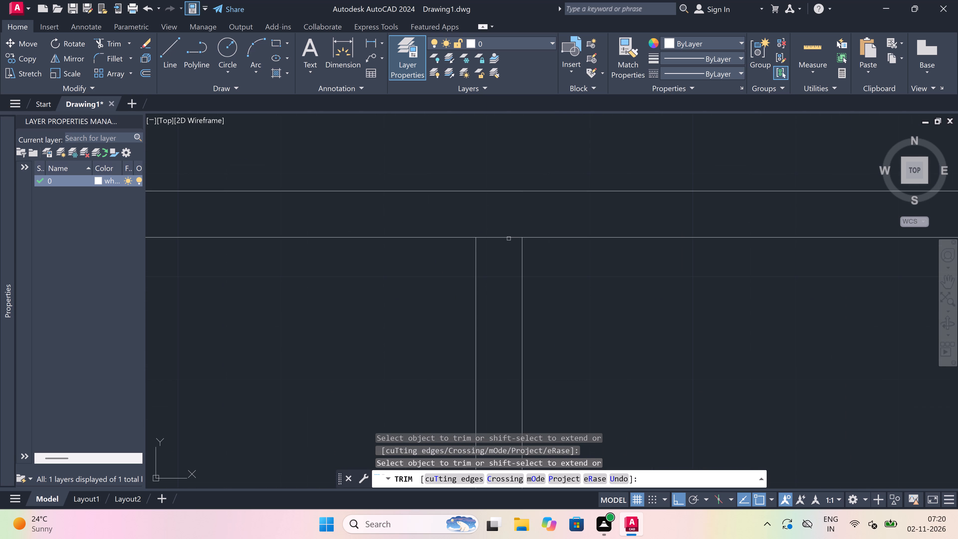
click(509, 239)
Trim the long central wall's east face where it crosses the thickness of the central core's south wall.
scroll(467, 231, down, 5)
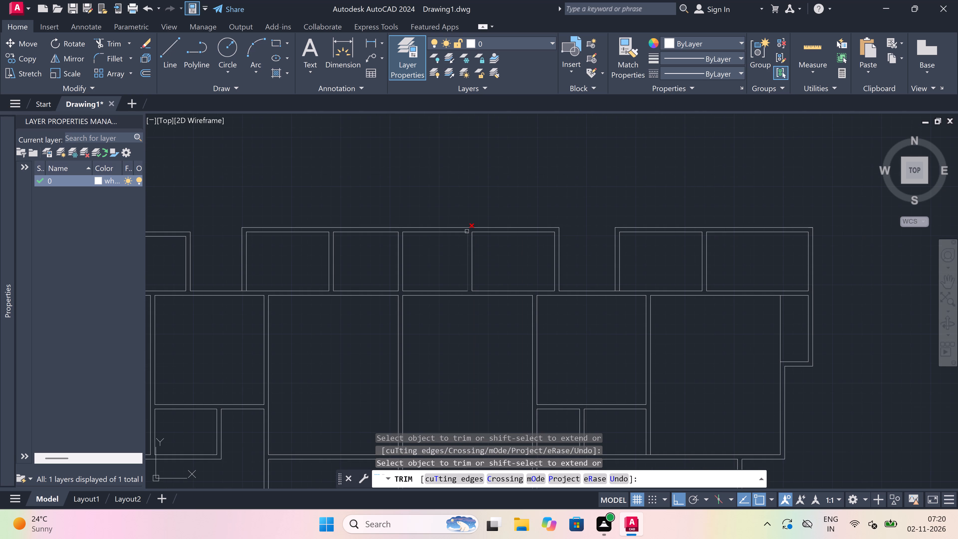
scroll(467, 241, down, 2)
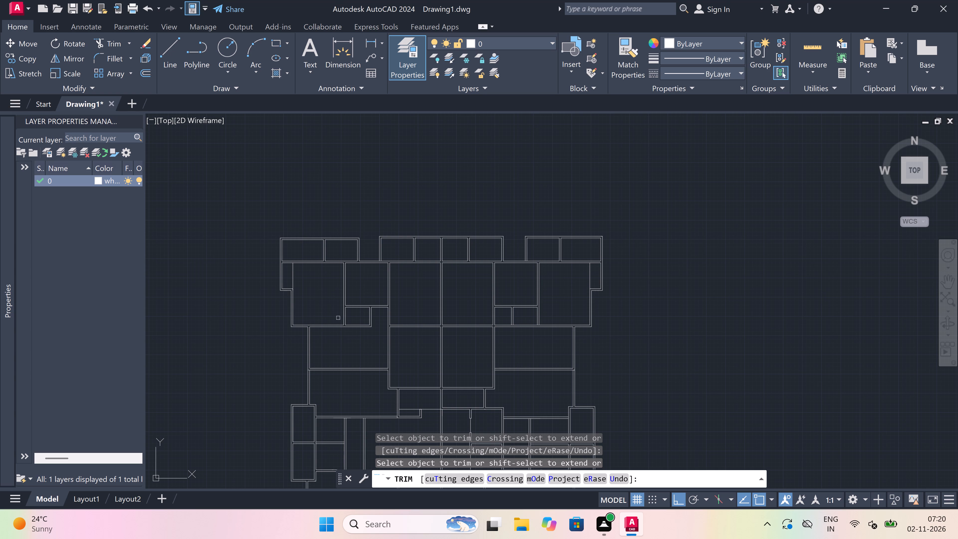
scroll(409, 360, down, 2)
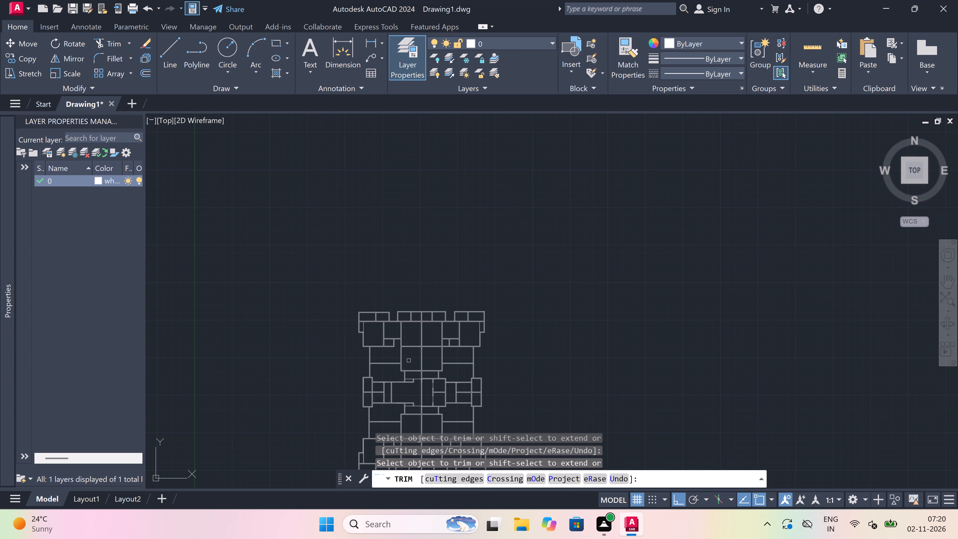
scroll(410, 409, up, 2)
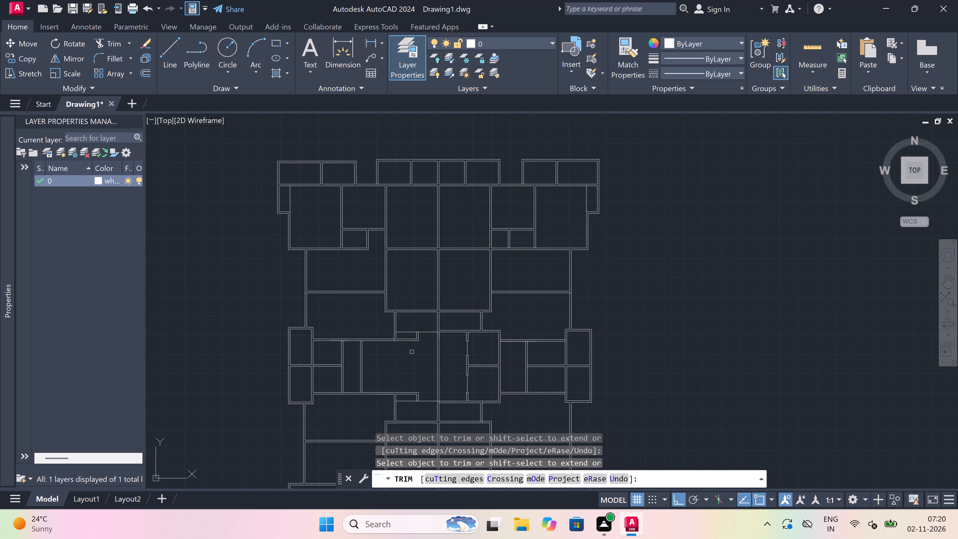
scroll(440, 414, up, 1)
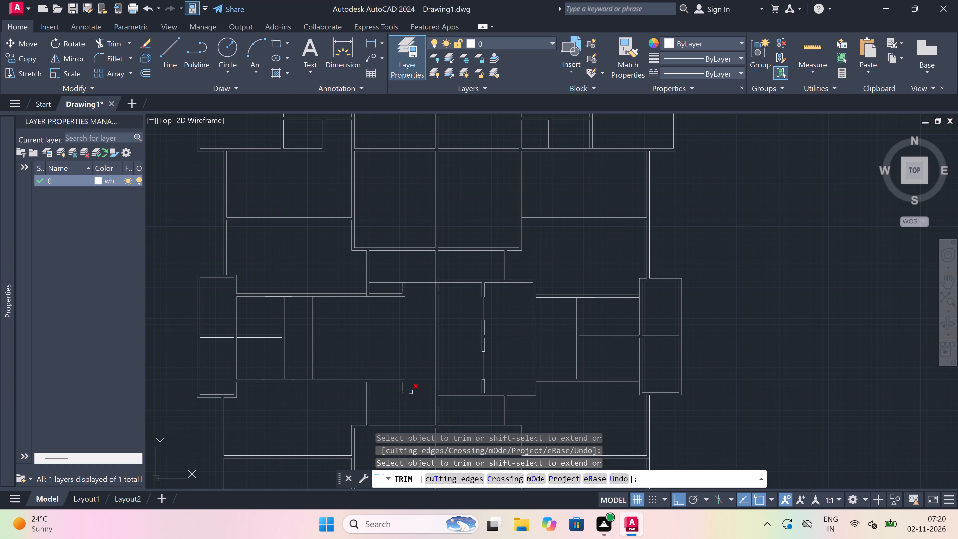
scroll(441, 398, up, 3)
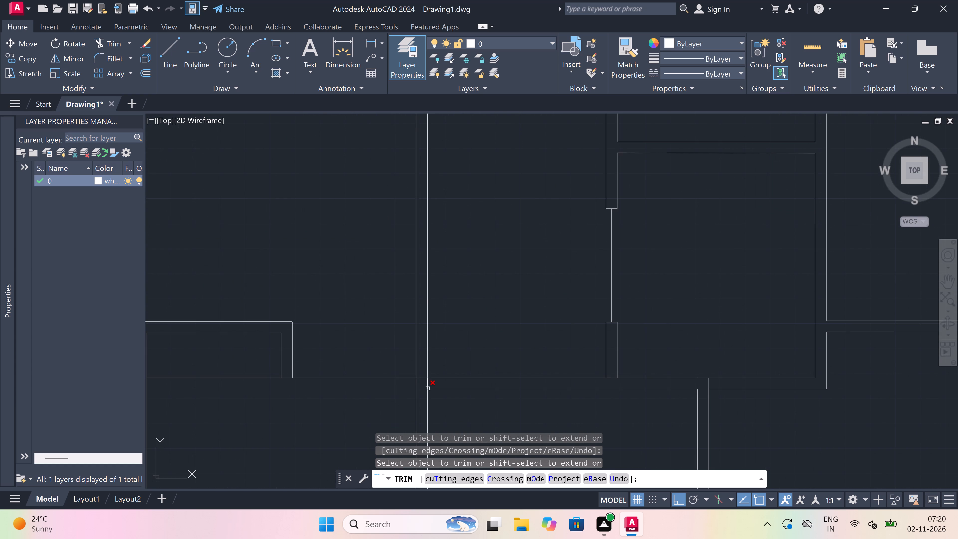
click(427, 387)
click(427, 386)
Trim the core's south wall line between the two faces of the short wall end below the opening.
scroll(427, 386, down, 3)
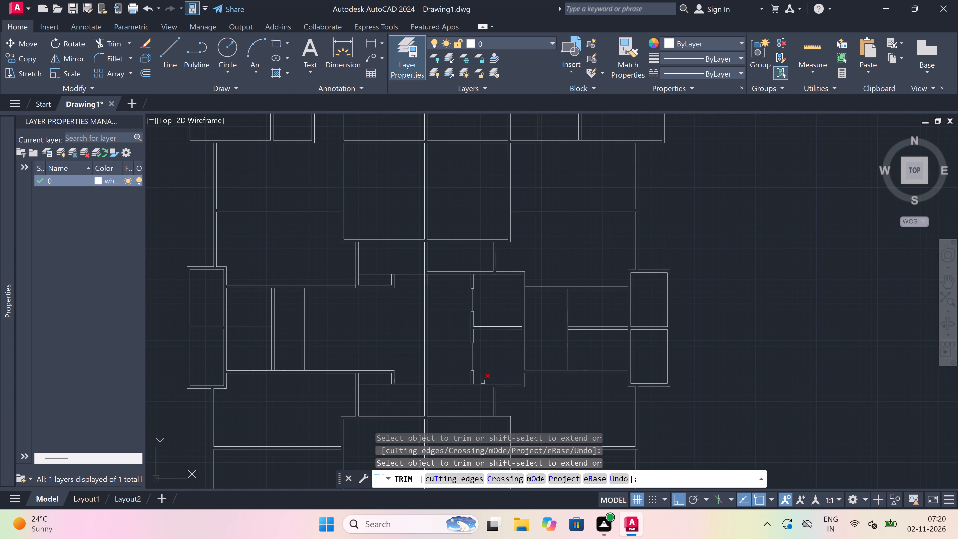
scroll(479, 390, up, 4)
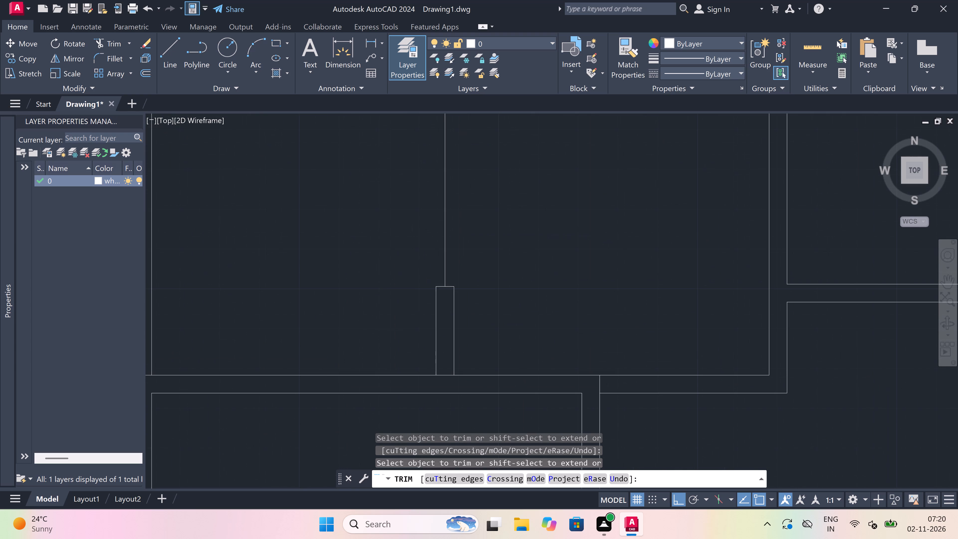
click(441, 372)
click(441, 386)
Trim the central core's outer east face between the two faces of the east wing's north wall.
scroll(441, 386, down, 5)
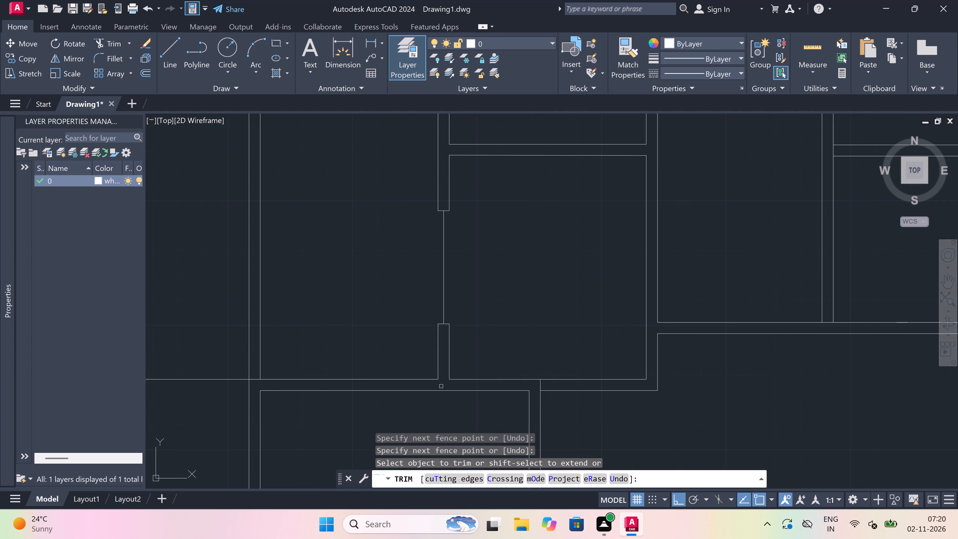
scroll(386, 310, up, 1)
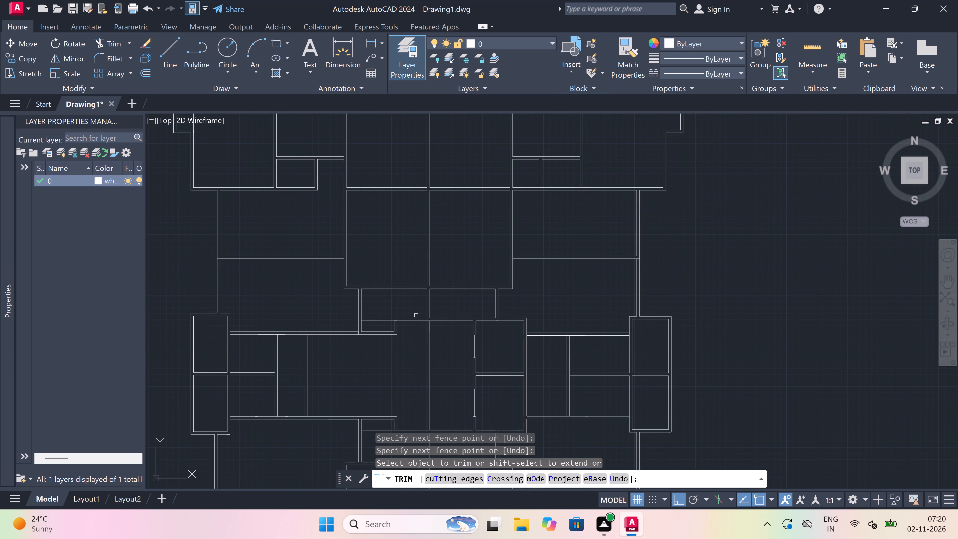
scroll(481, 325, down, 1)
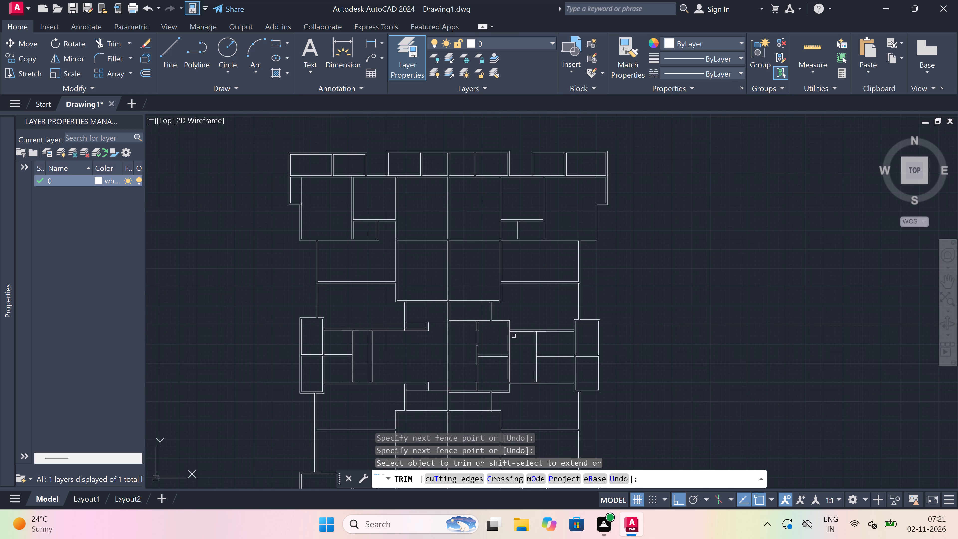
scroll(516, 332, up, 1)
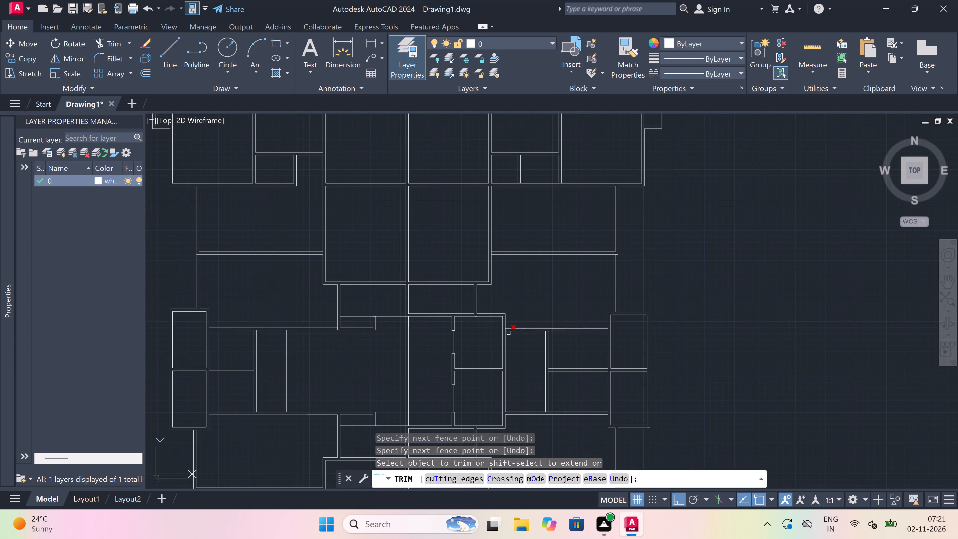
scroll(503, 330, up, 4)
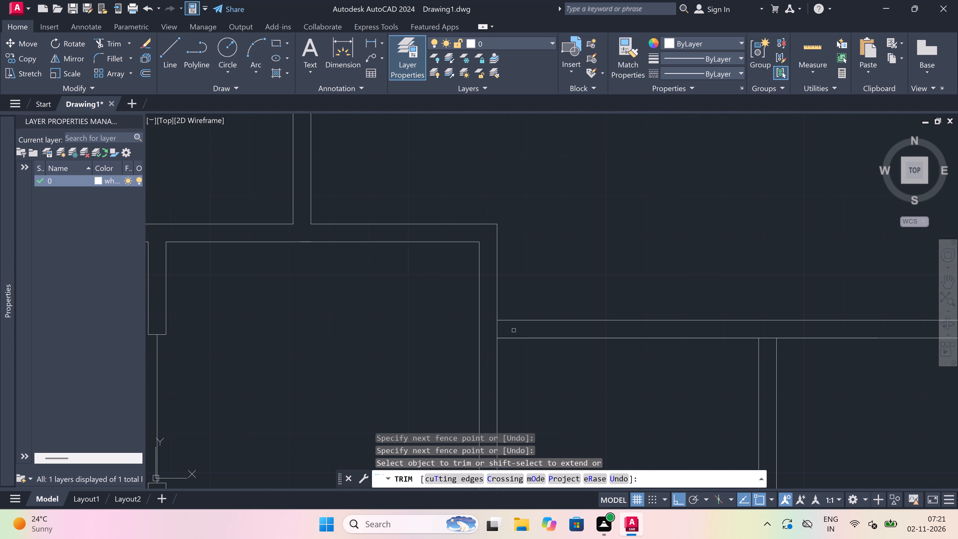
click(498, 332)
Trim the inner face of the east wing's north wall between the two faces of the partition meeting it.
scroll(498, 332, down, 2)
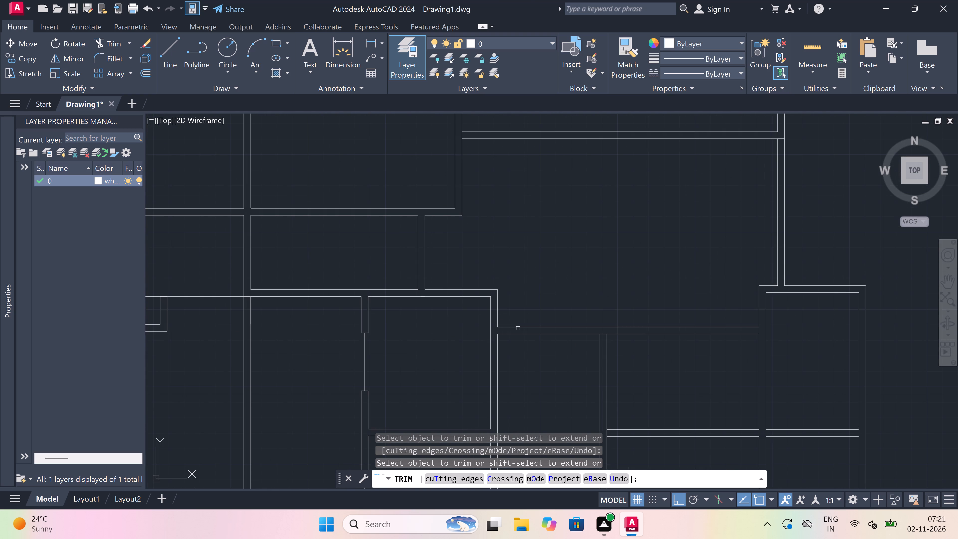
scroll(583, 336, up, 3)
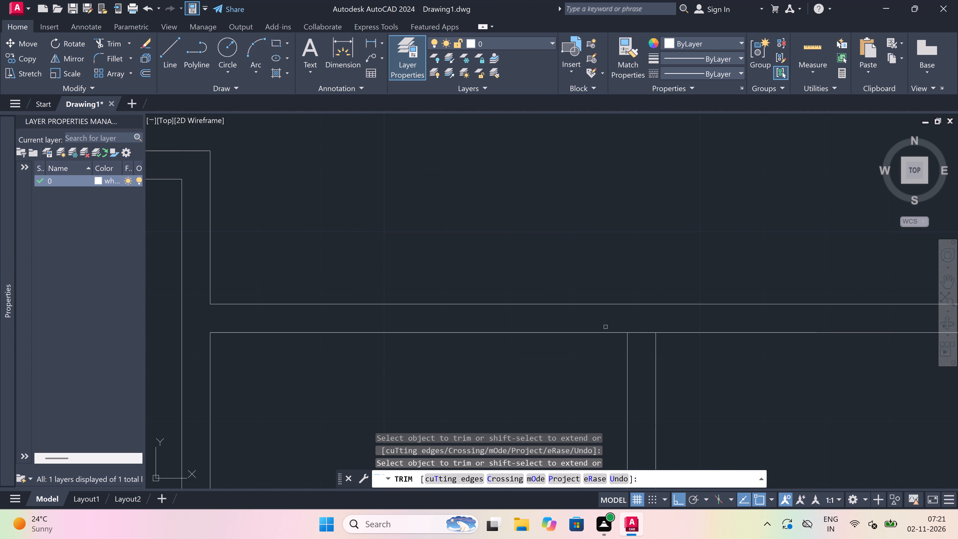
click(642, 328)
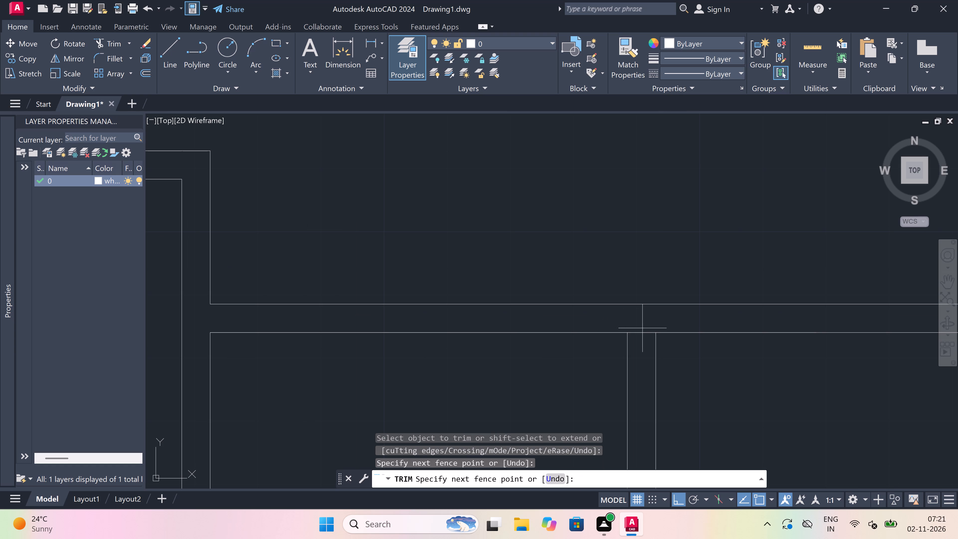
click(642, 340)
scroll(433, 285, down, 5)
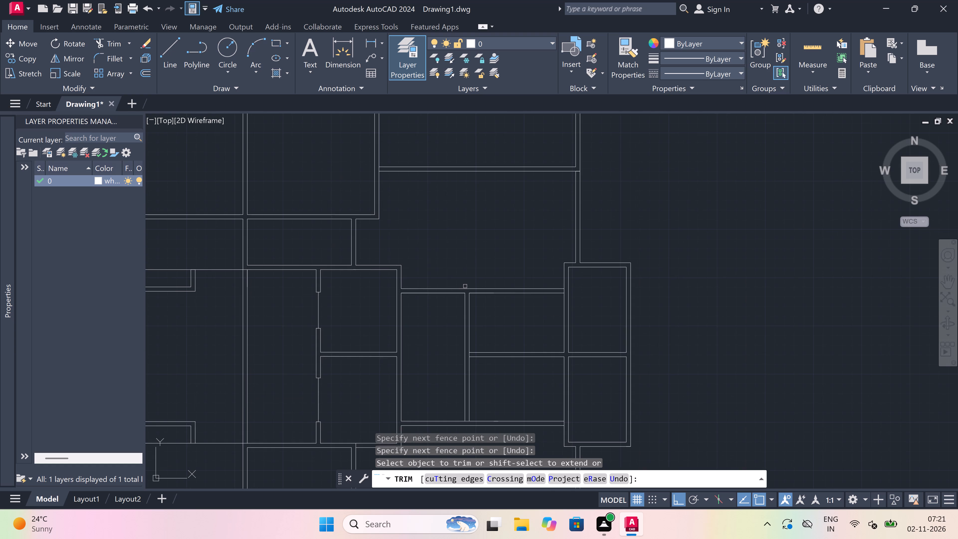
Trim the inner face of the east wing's south wall between the two faces of the same partition.
scroll(465, 286, down, 1)
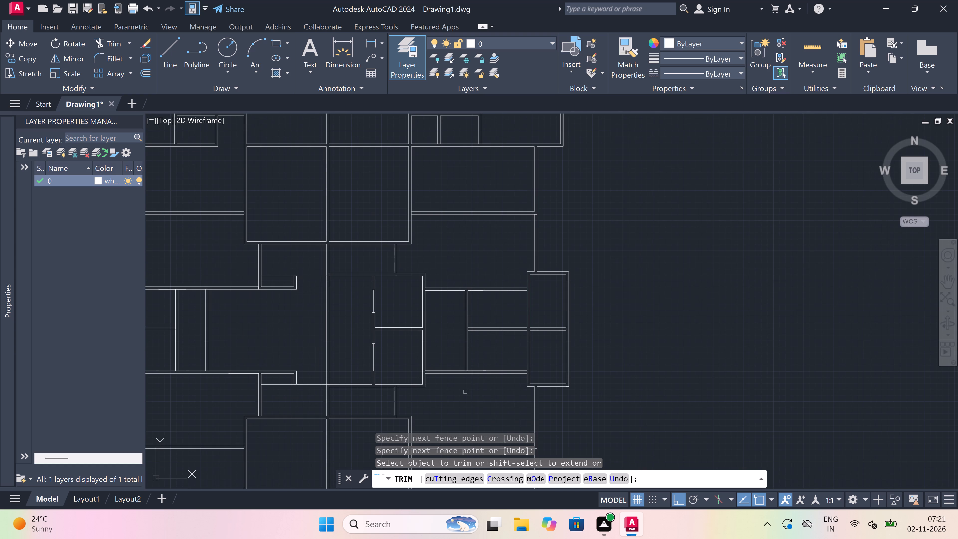
scroll(466, 373, up, 5)
click(466, 364)
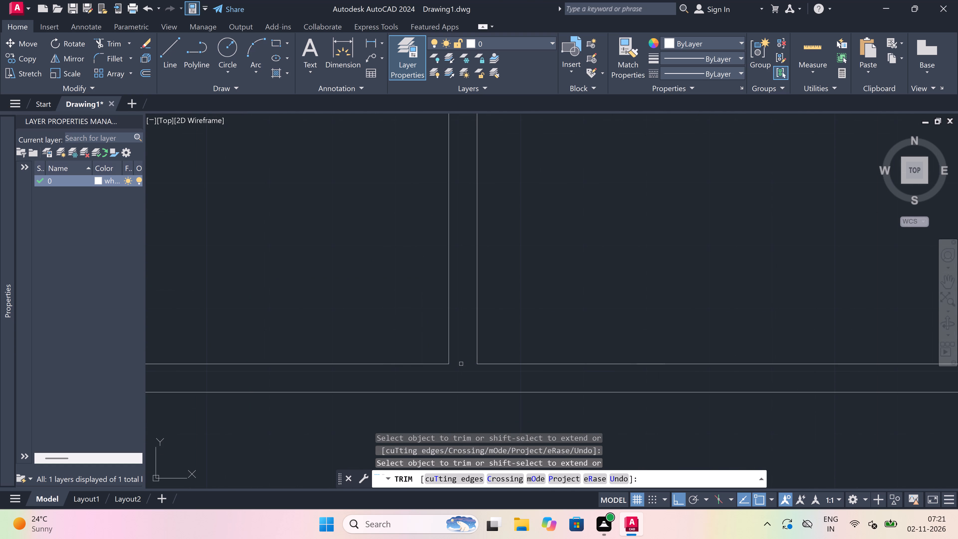
Trim the easternmost room block's outer west face where the east wing's south wall meets it.
scroll(445, 368, down, 5)
scroll(479, 371, up, 2)
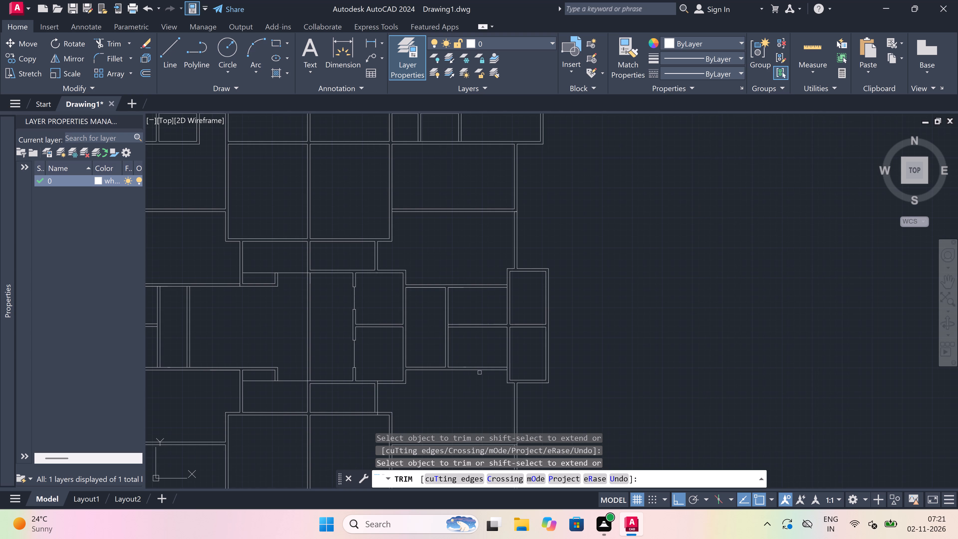
scroll(565, 373, up, 2)
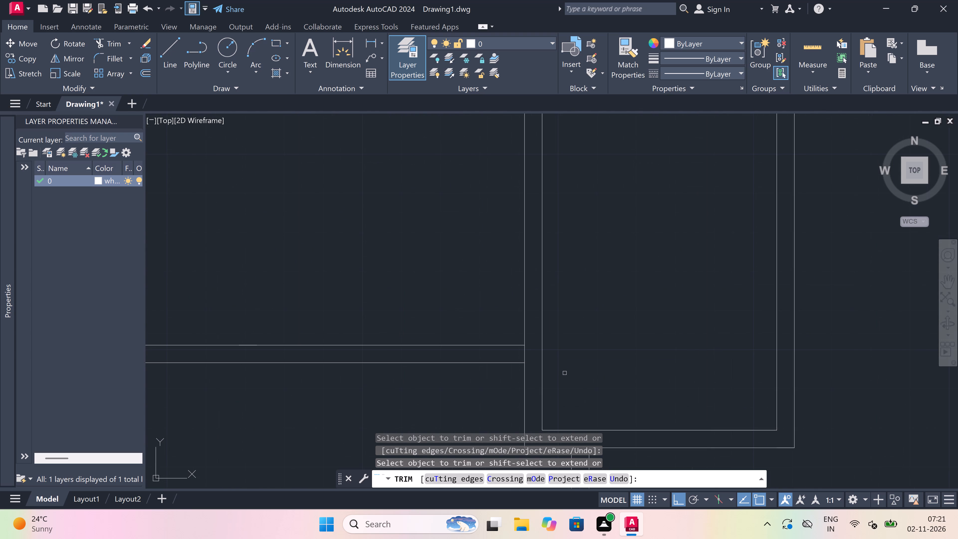
scroll(528, 353, up, 2)
click(523, 352)
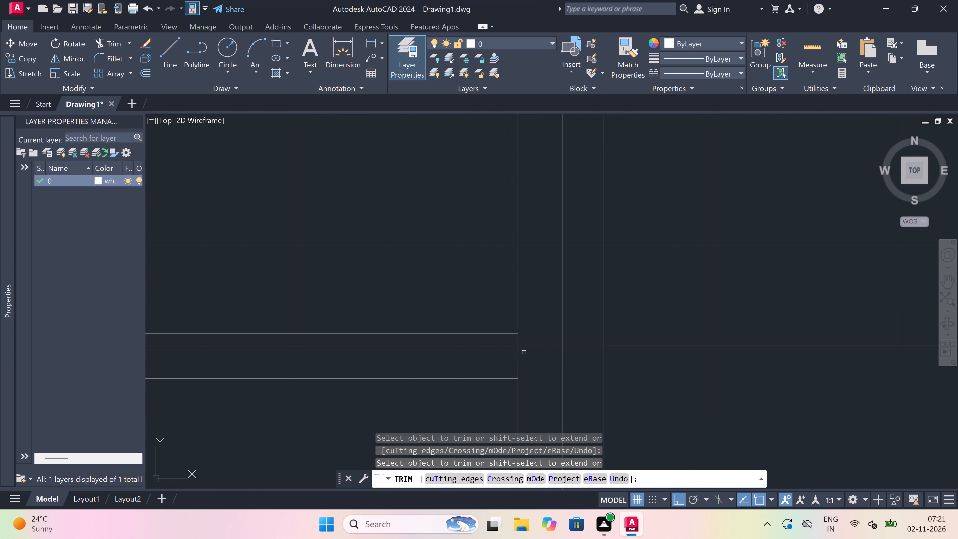
click(504, 352)
Trim the easternmost room block's outer west face where the east wing's north wall meets it, and end the trimming.
scroll(503, 352, down, 9)
scroll(503, 315, up, 3)
scroll(494, 404, up, 2)
scroll(497, 351, up, 1)
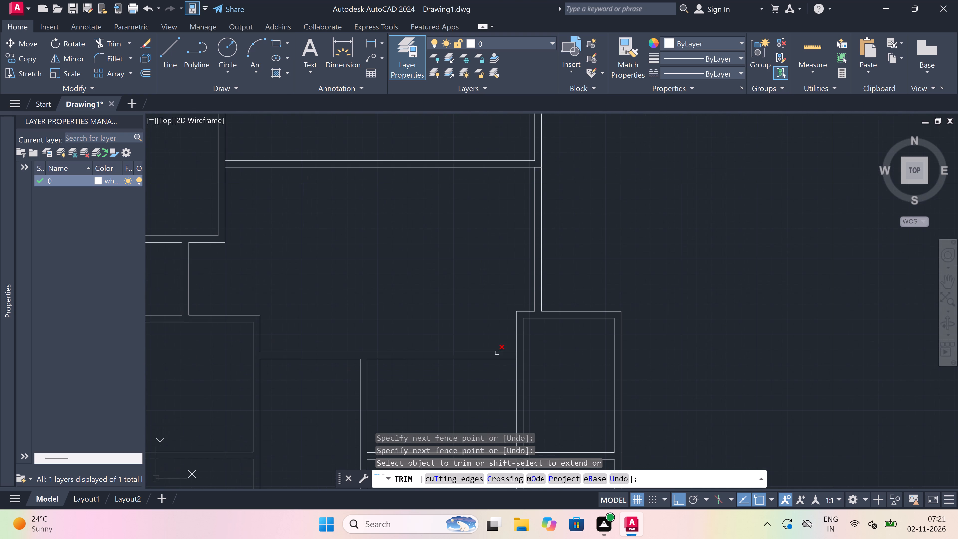
scroll(497, 351, up, 3)
drag(626, 383, 620, 383)
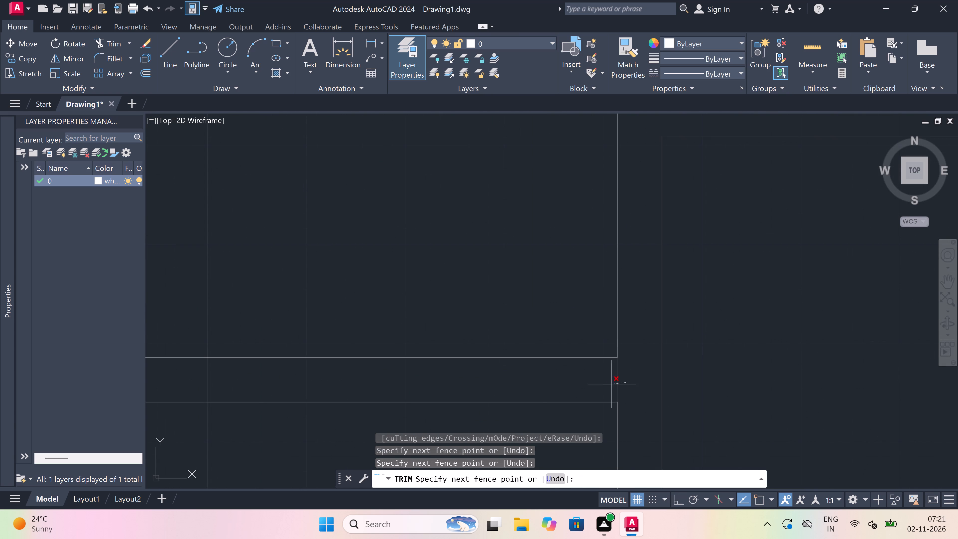
click(599, 384)
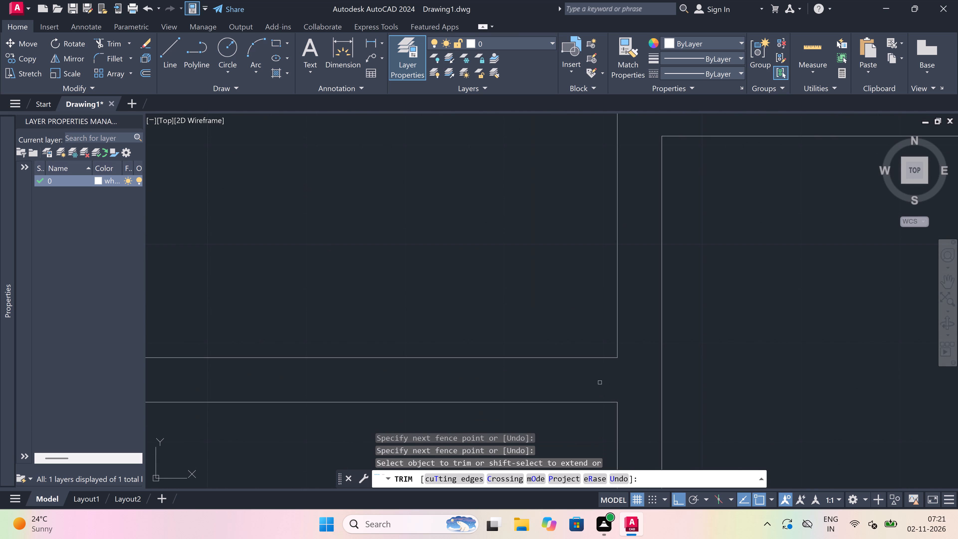
key(Escape)
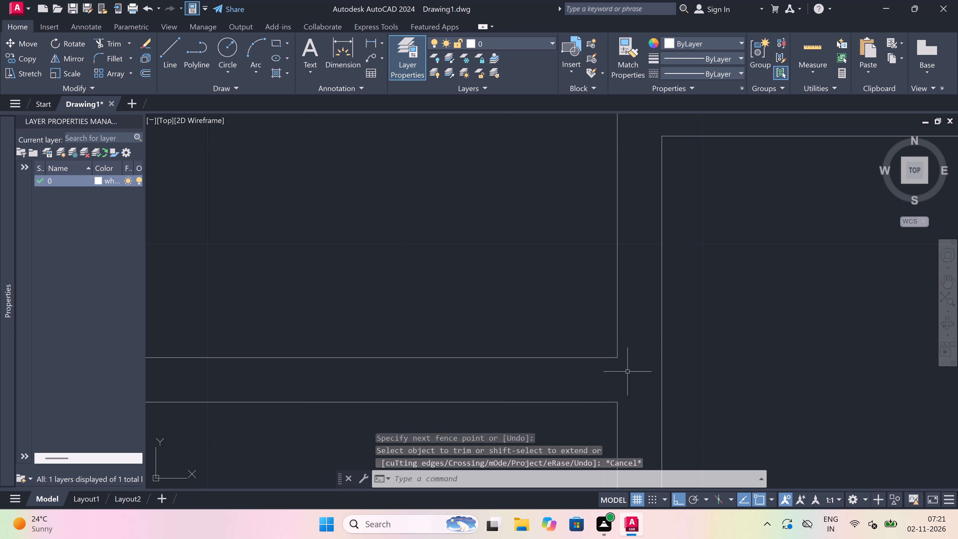
Examine the wall junctions across the whole floor plan, including the small rooms along the north wall.
scroll(86, 277, down, 3)
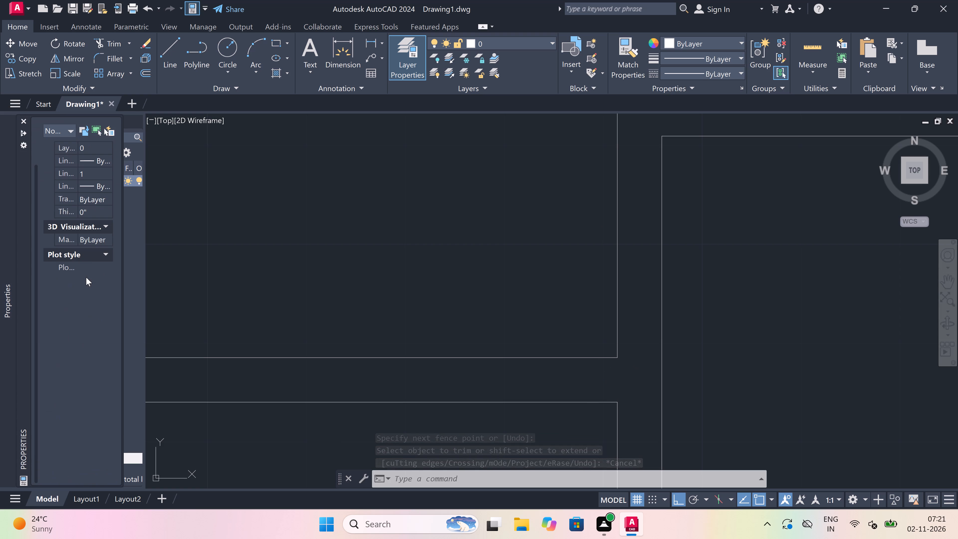
scroll(488, 236, down, 9)
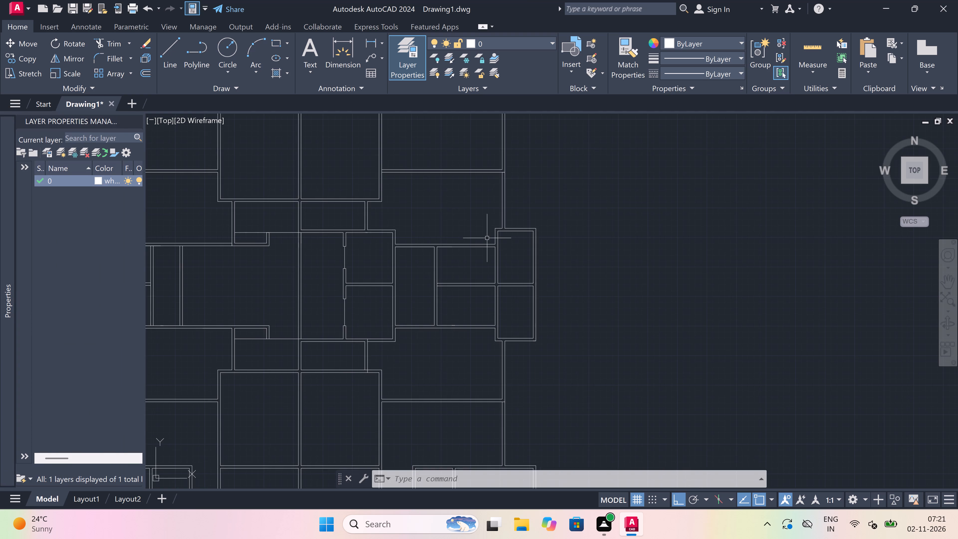
scroll(487, 240, down, 2)
scroll(398, 208, up, 2)
scroll(516, 156, up, 2)
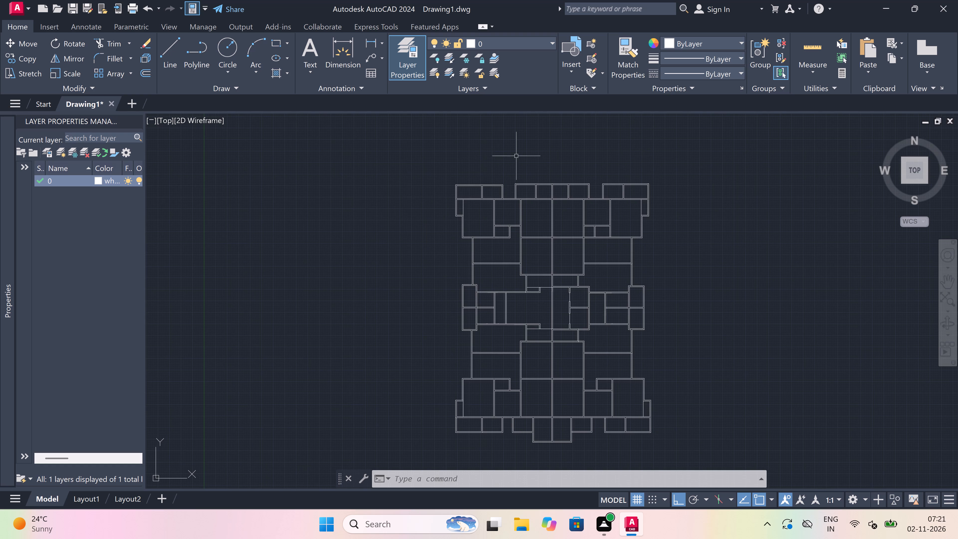
scroll(516, 156, up, 1)
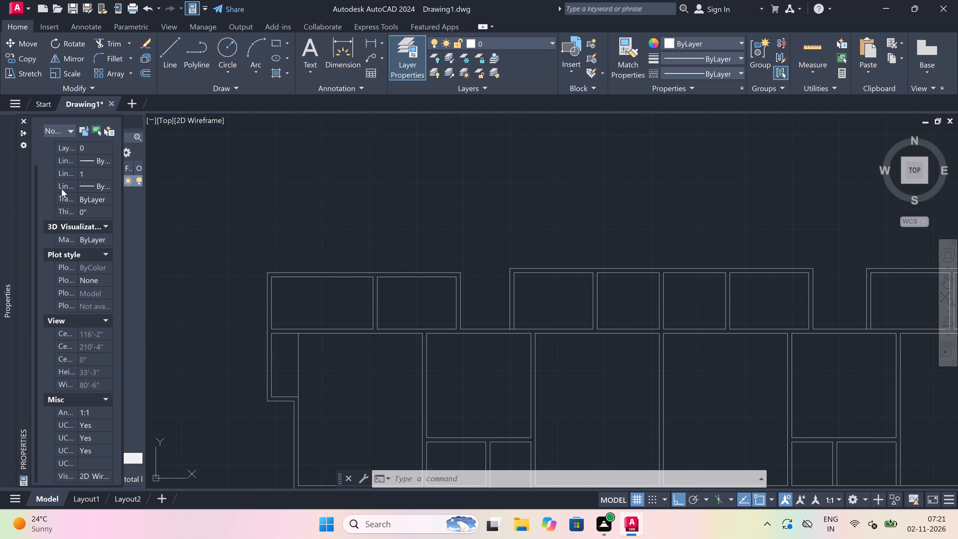
Close the Properties palette.
click(22, 116)
Create a new layer named line1 and set its colour to index 11.
right_click(50, 251)
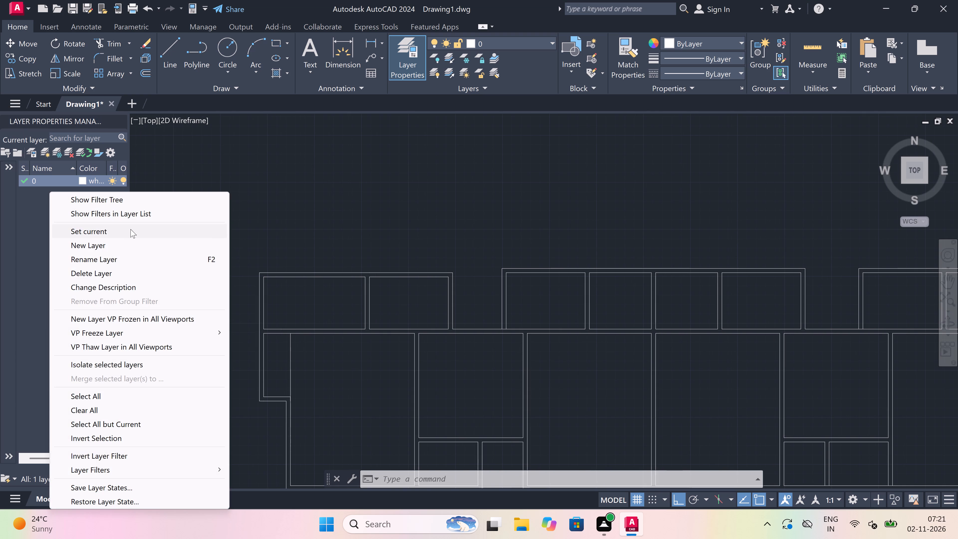
click(127, 245)
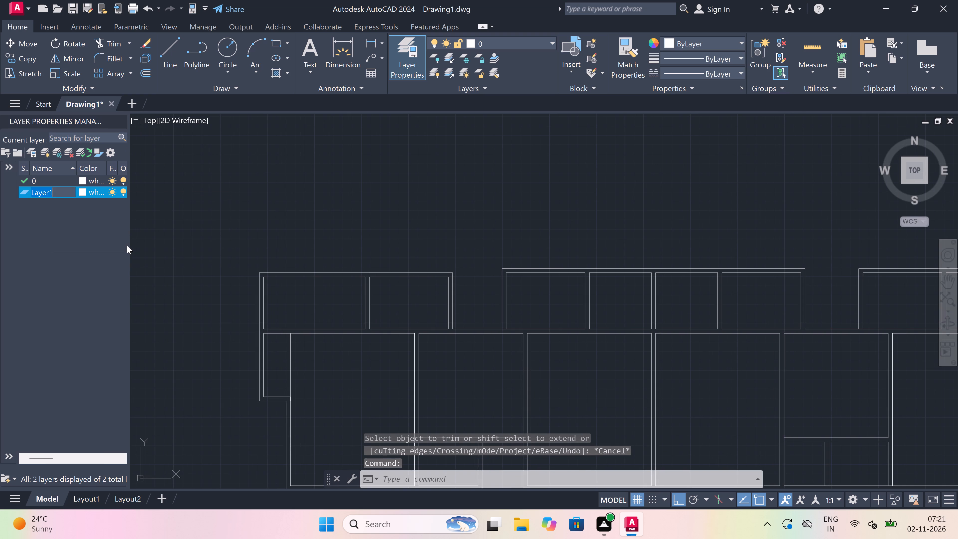
key(BackSpace)
text(lin)
text(e1)
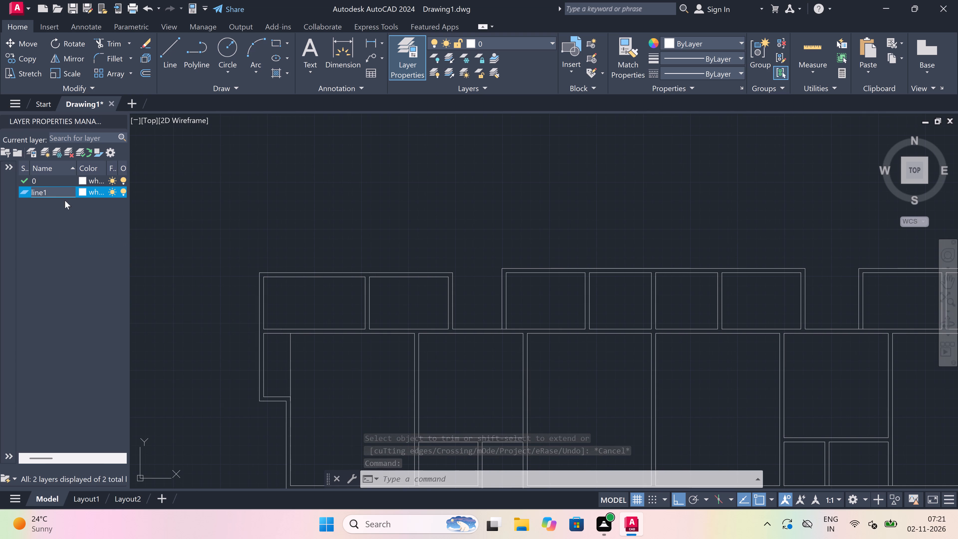
click(81, 192)
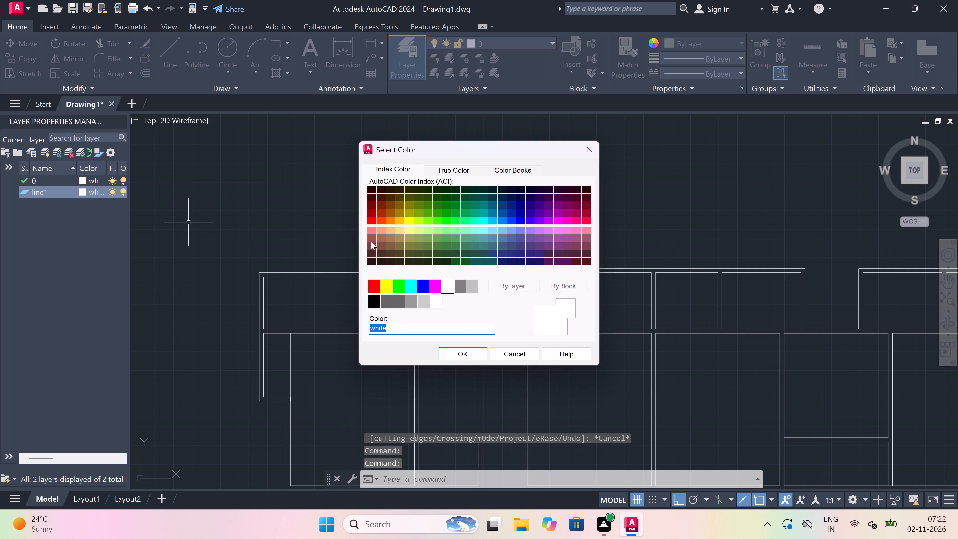
click(372, 226)
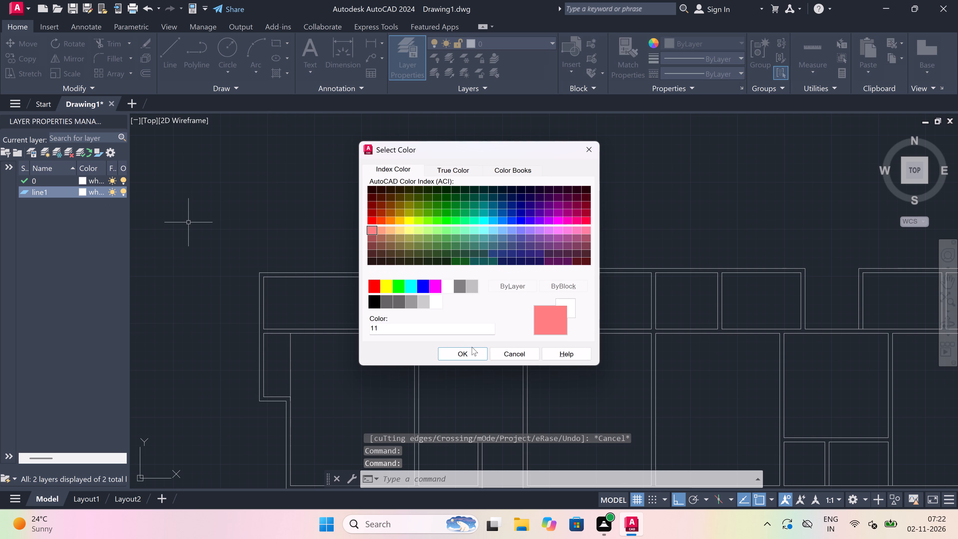
drag(472, 353, 470, 353)
Create a second new layer named line2 and set its colour to index 121.
right_click(27, 307)
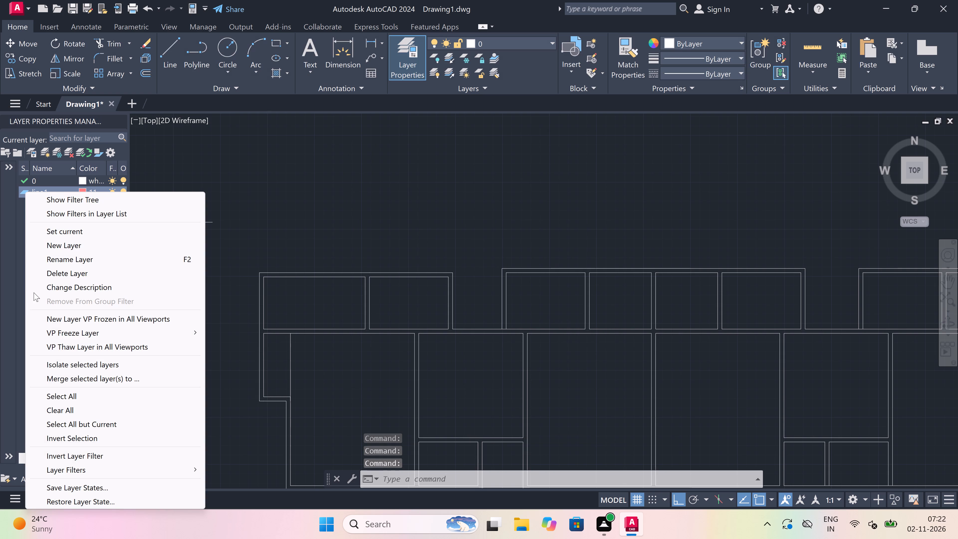
click(48, 248)
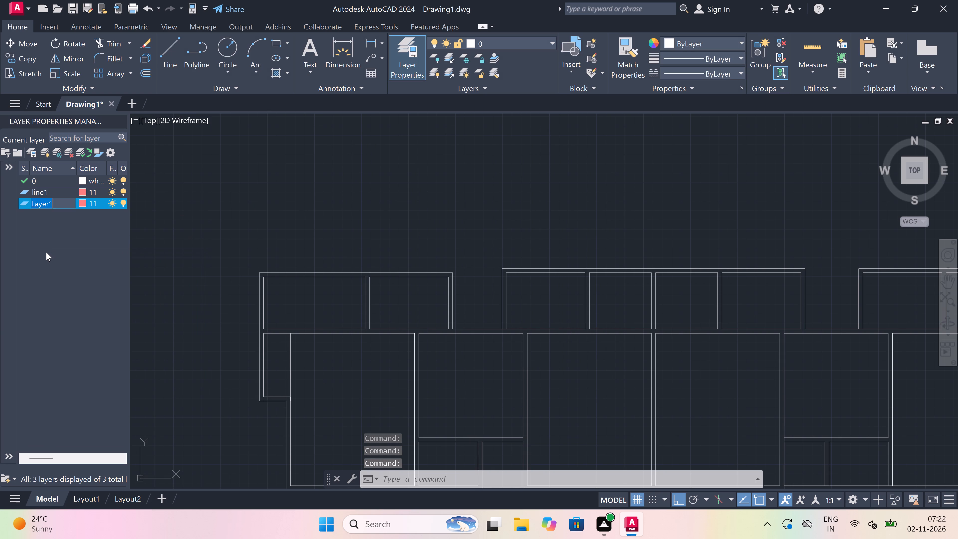
key(BackSpace)
text(line)
key(2)
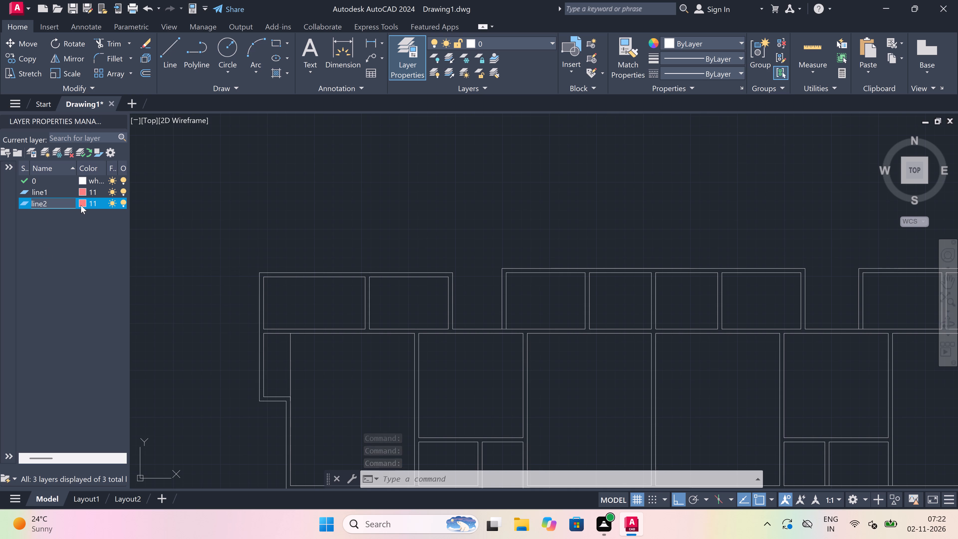
click(81, 204)
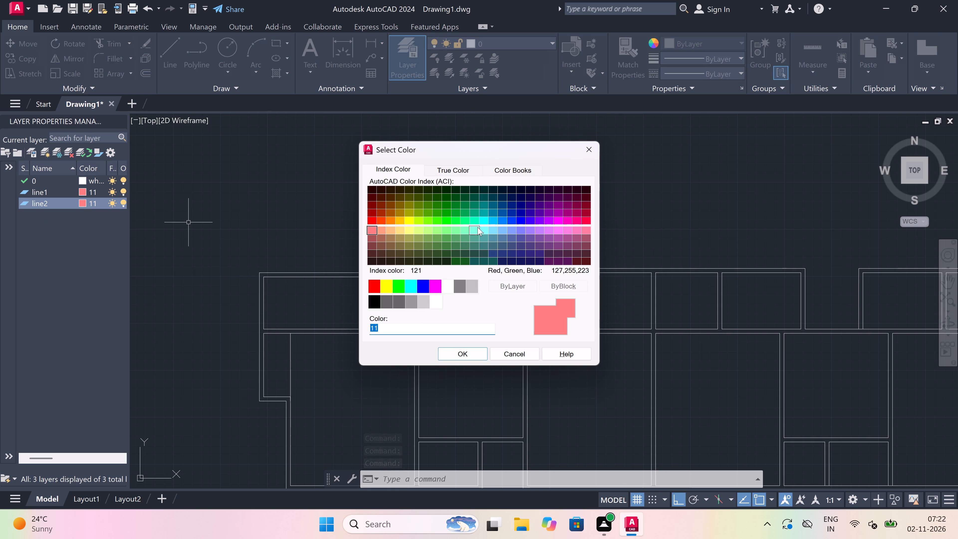
click(484, 228)
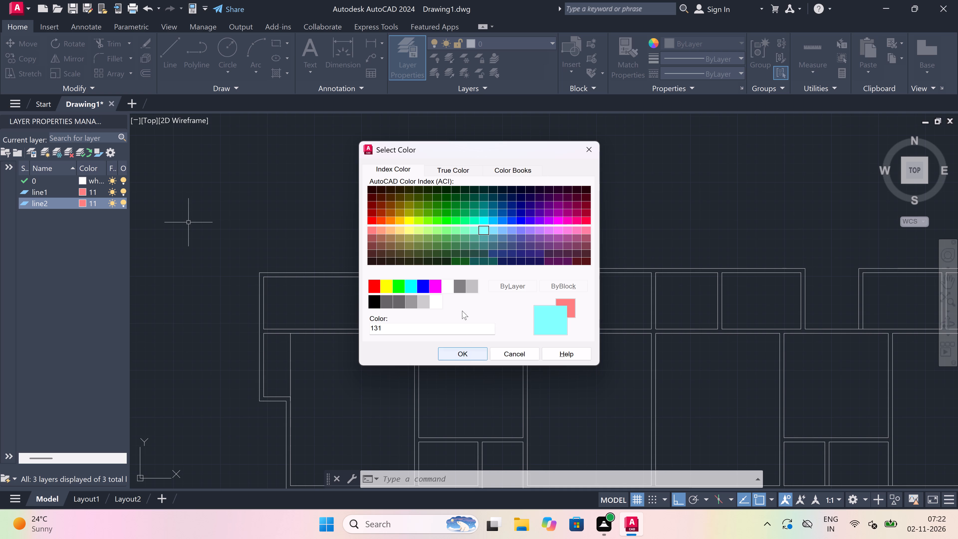
click(473, 232)
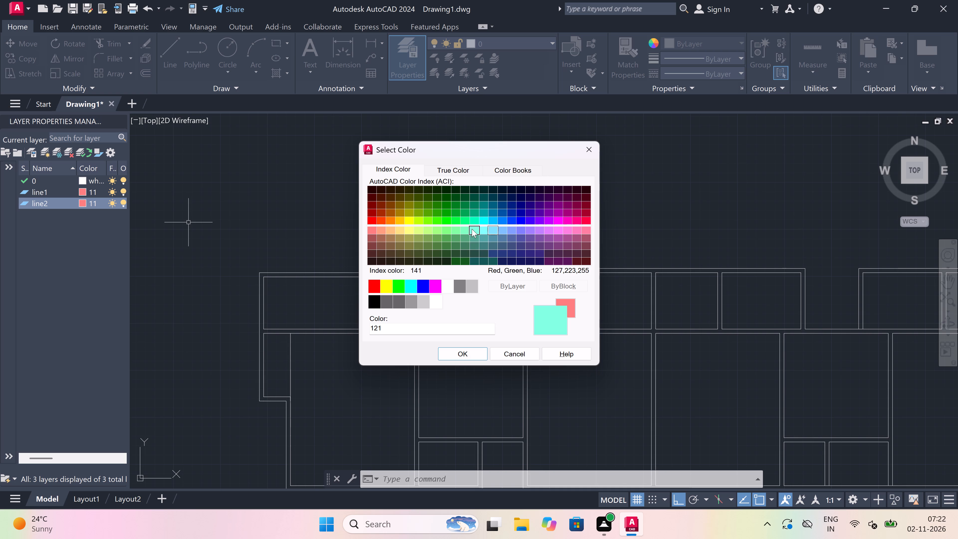
click(465, 350)
Create a third new layer named line3 and set its colour to index 191.
right_click(18, 292)
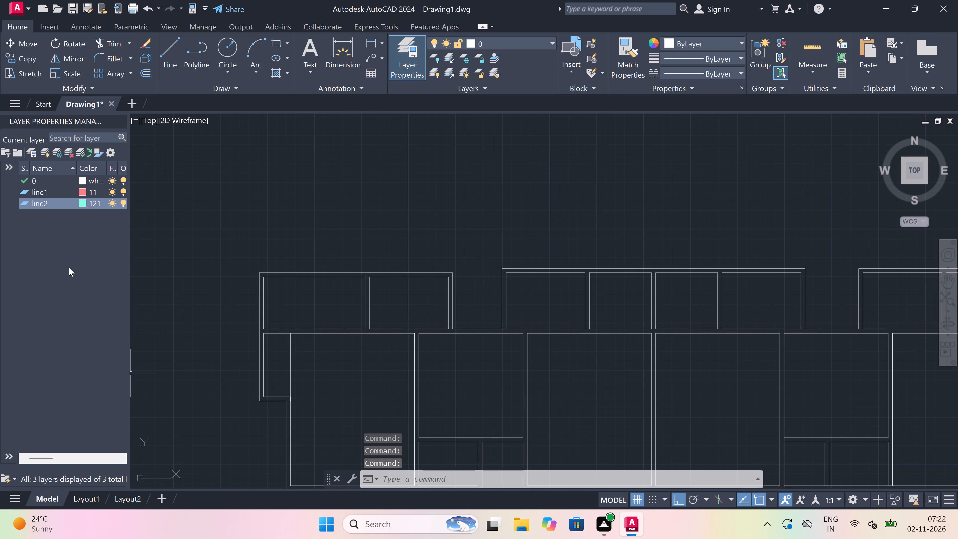
right_click(71, 257)
click(120, 250)
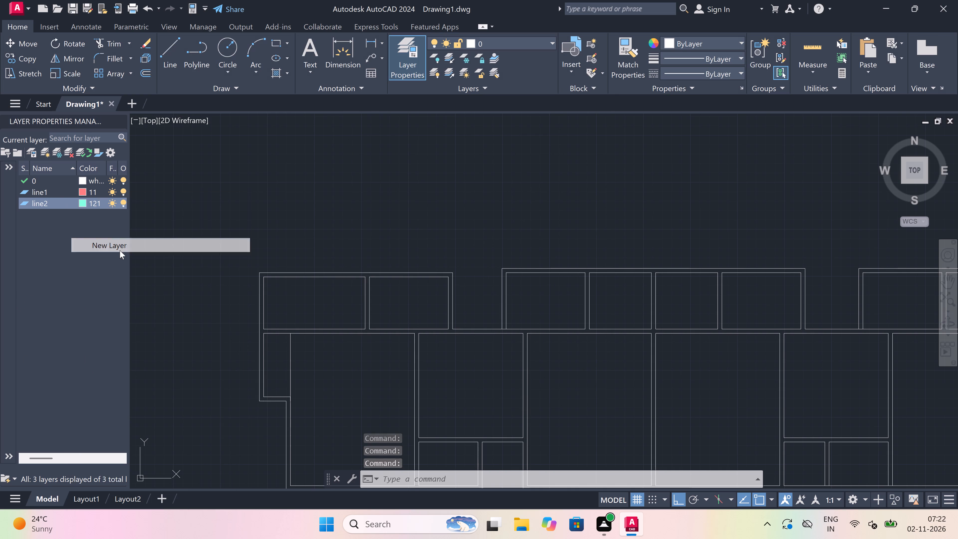
key(BackSpace)
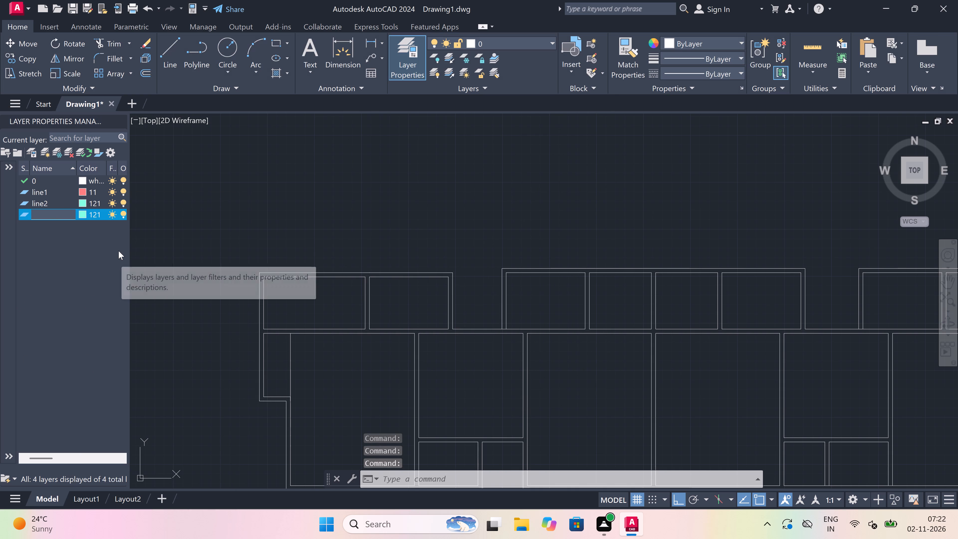
text(lin)
key(e)
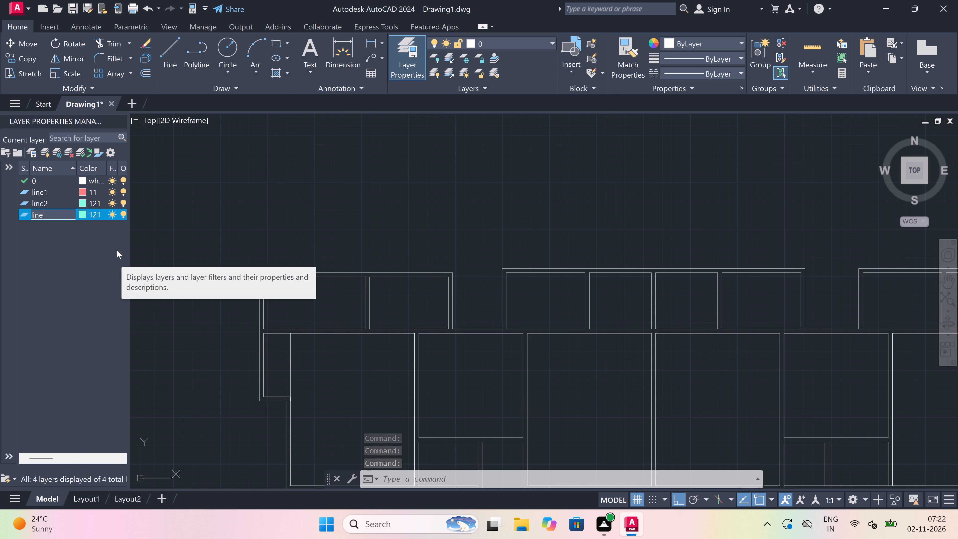
key(3)
click(80, 214)
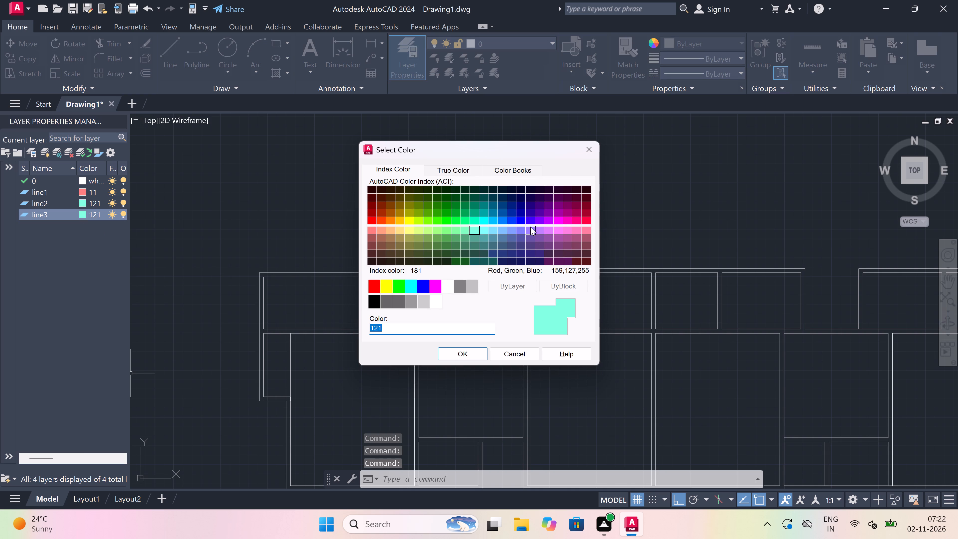
click(539, 226)
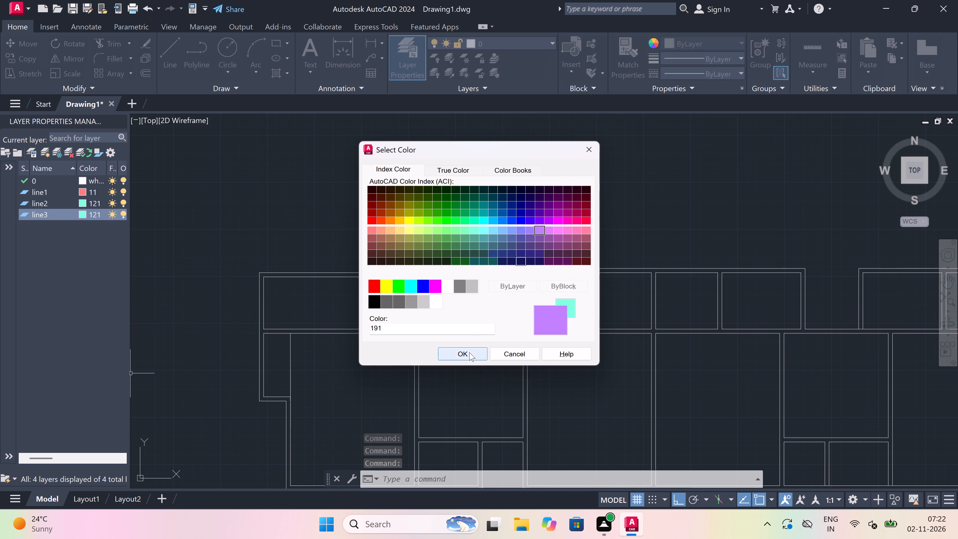
click(469, 352)
Create a fourth new layer named line4 and set its colour to index 171.
right_click(67, 329)
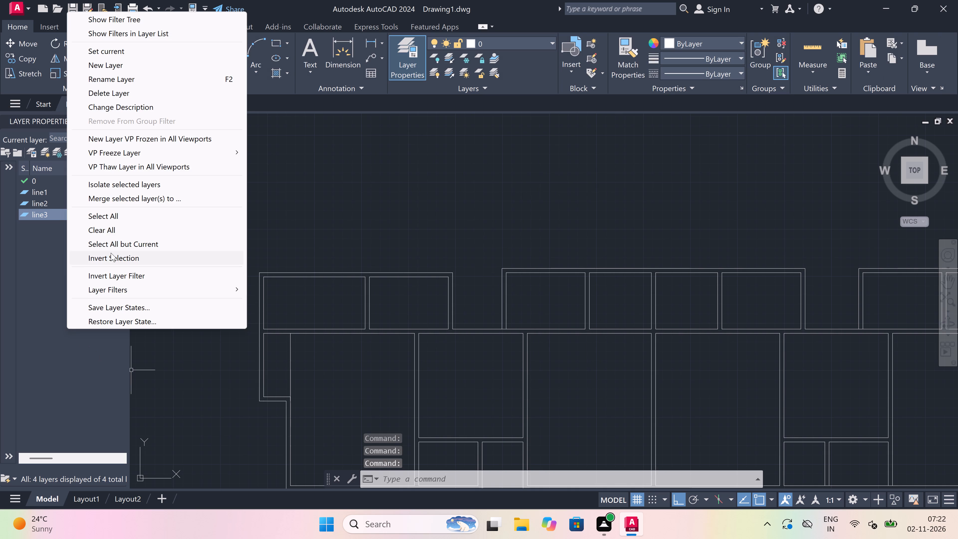
click(142, 65)
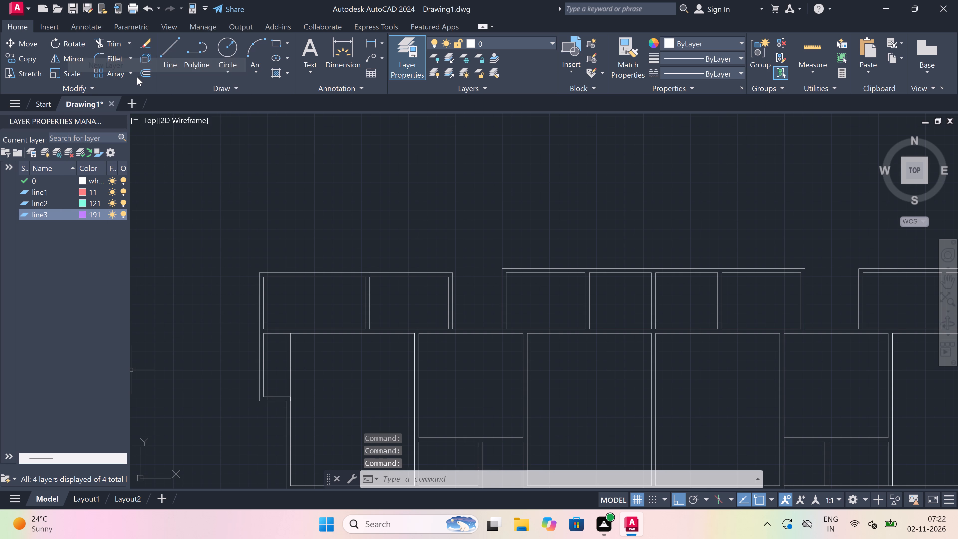
key(BackSpace)
text(line)
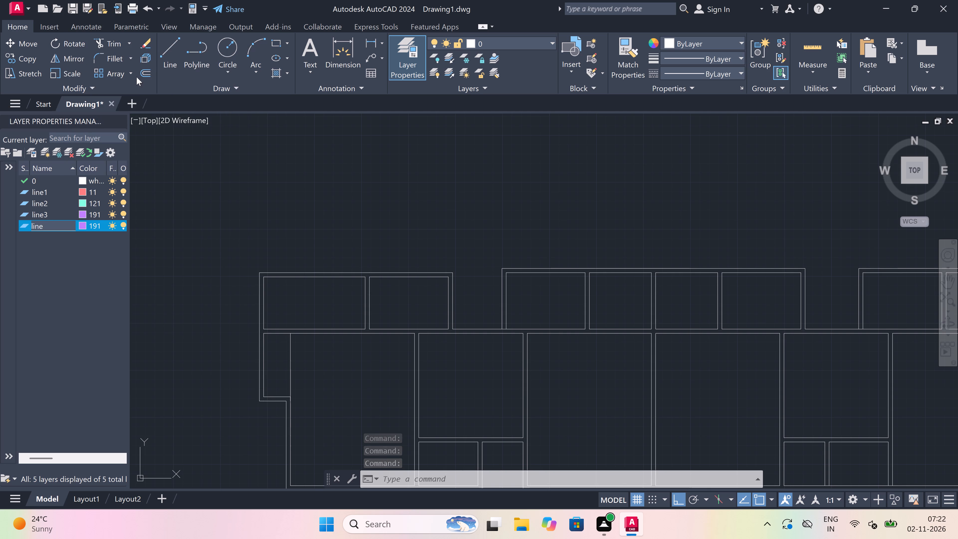
key(4)
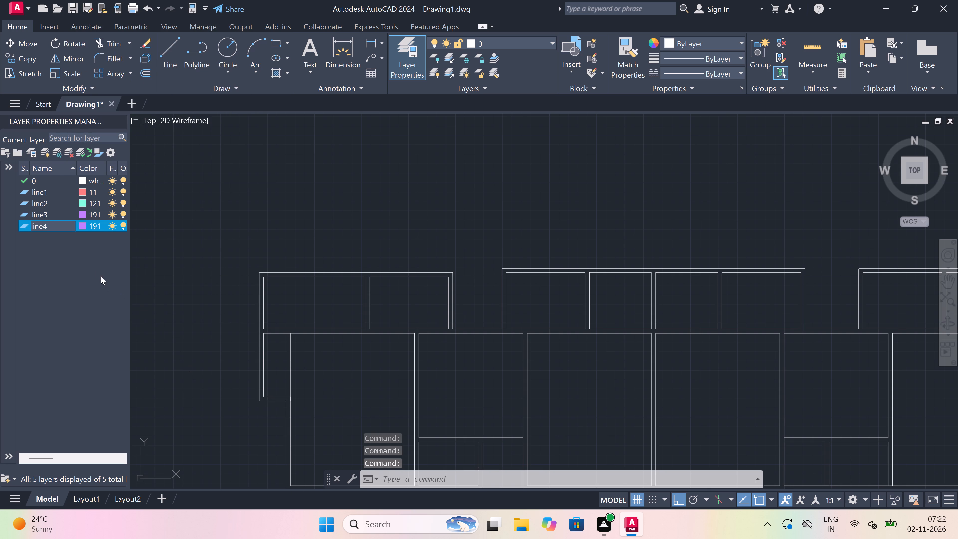
click(83, 225)
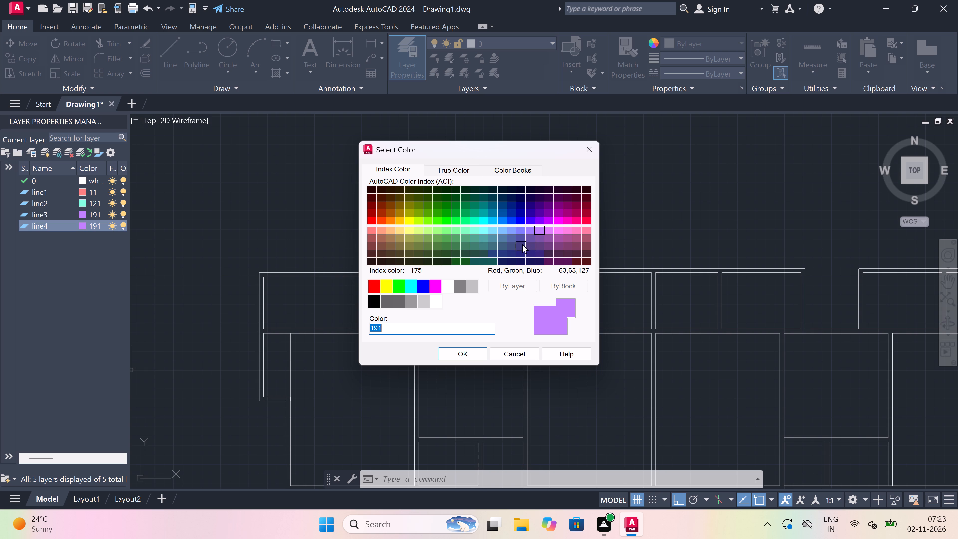
click(519, 228)
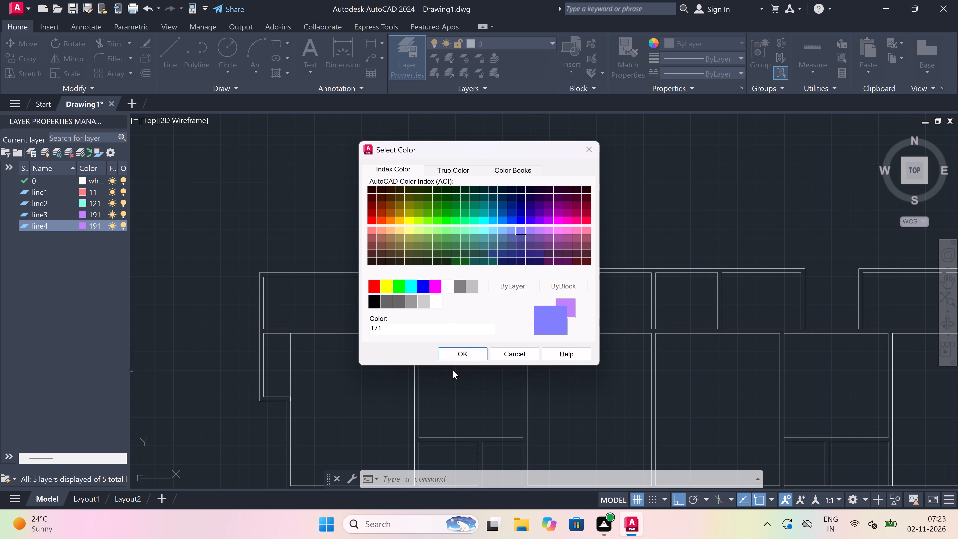
click(453, 353)
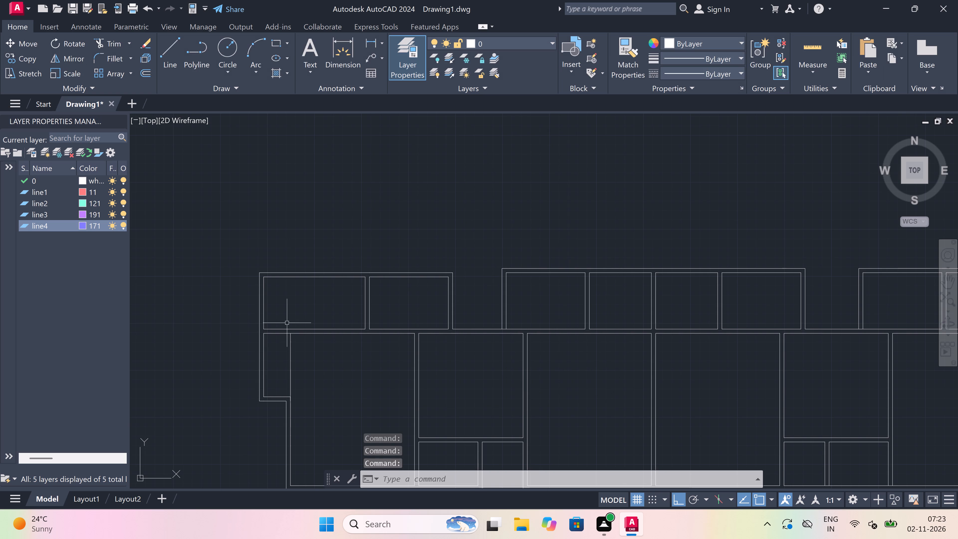
Make line1 the current layer.
scroll(306, 302, down, 3)
scroll(332, 329, up, 2)
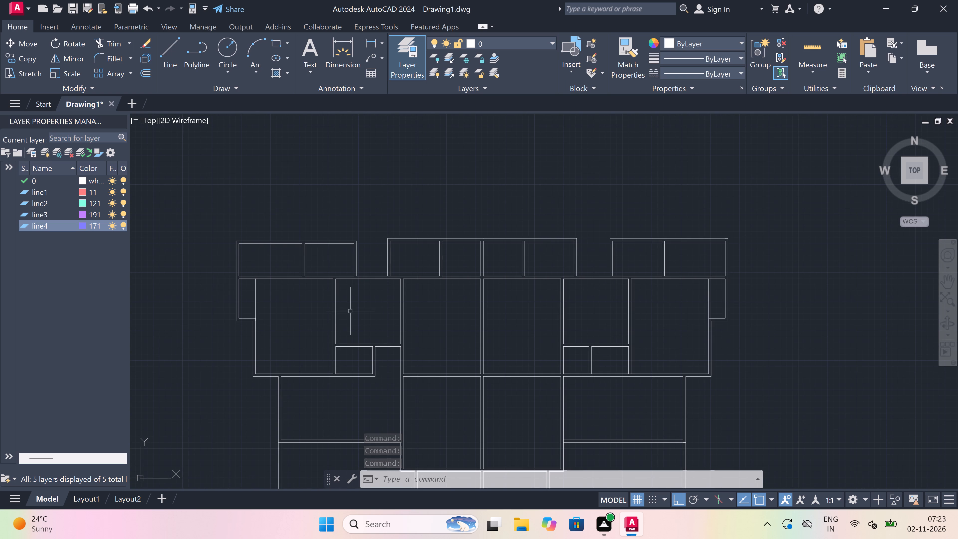
click(503, 43)
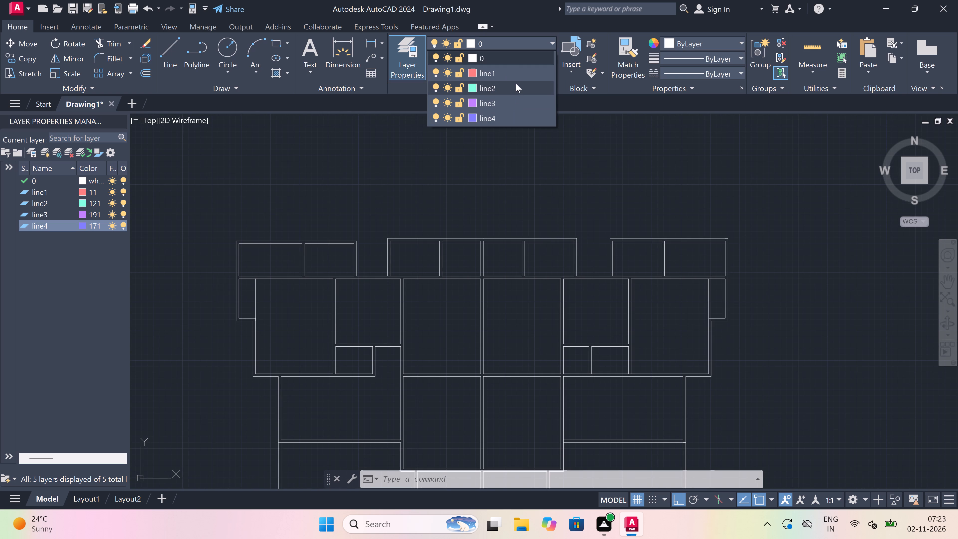
click(516, 74)
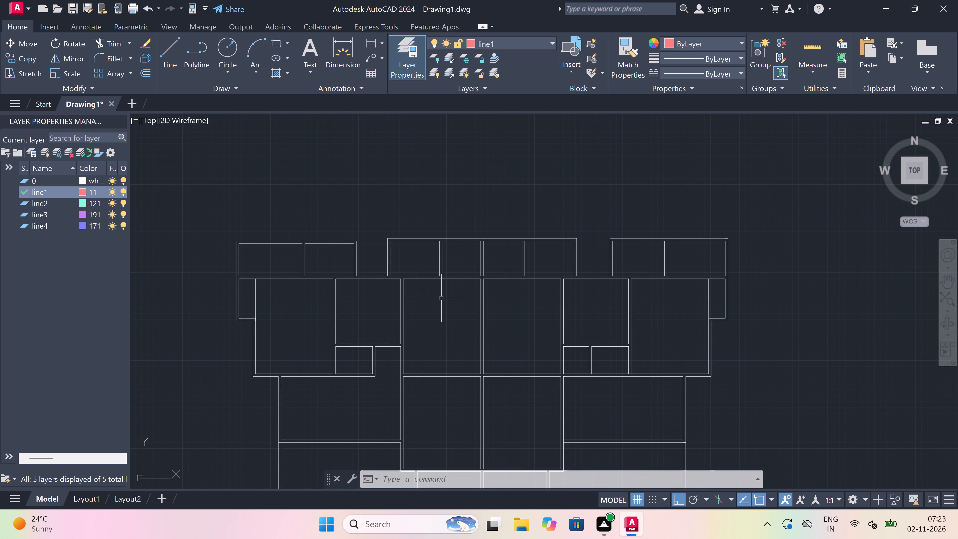
Near the east end of the northwest room's south wall, draw a jamb line across the wall, a 2" westward return from its midpoint and a 3' northward door leaf.
text(l)
key(space)
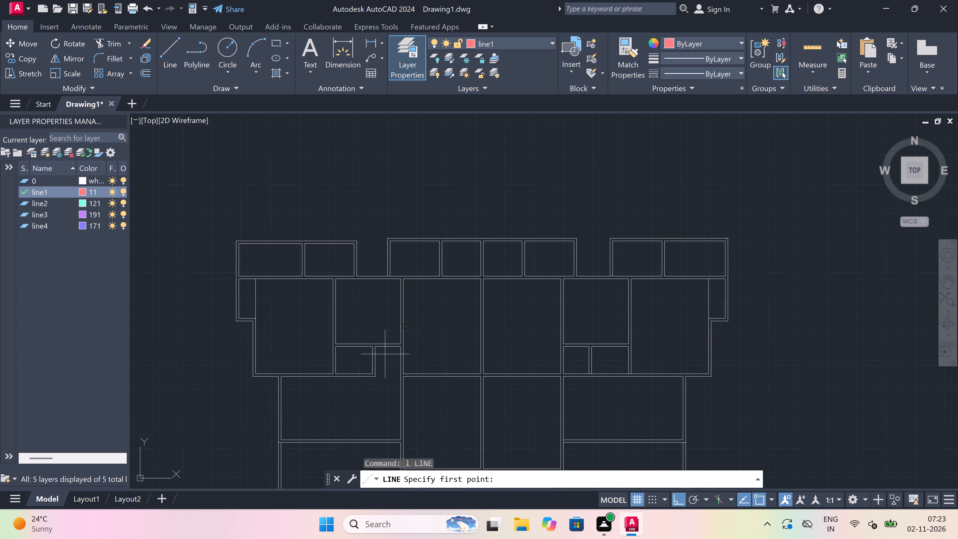
scroll(333, 380, up, 2)
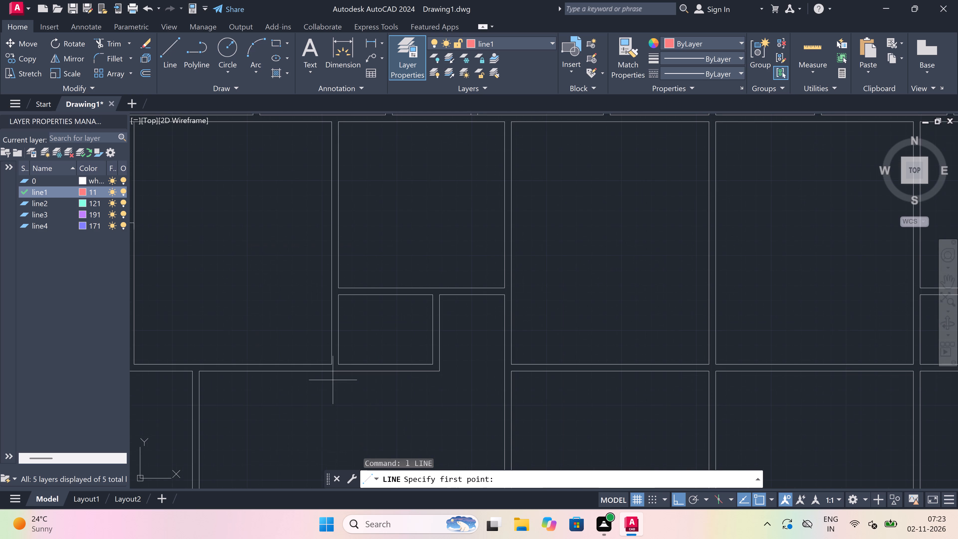
scroll(325, 366, up, 1)
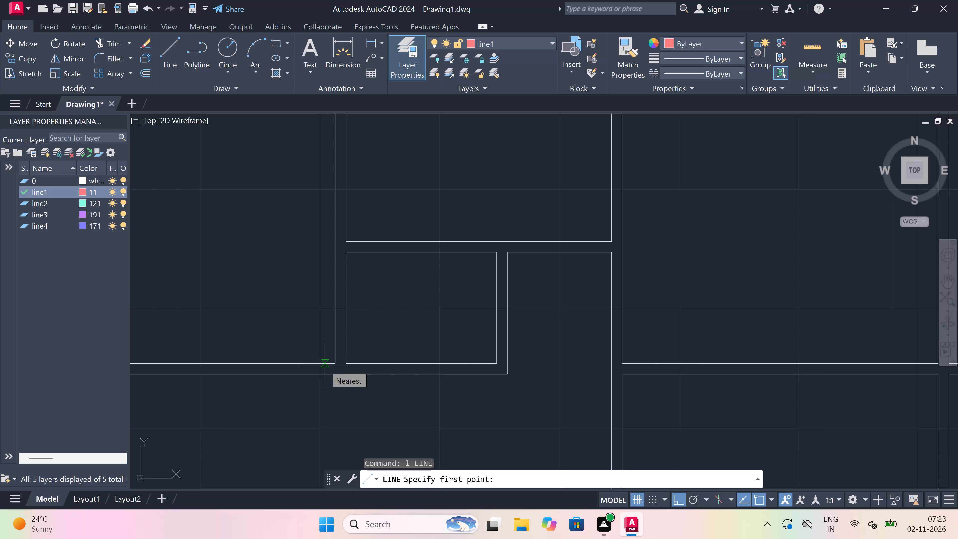
scroll(328, 377, up, 4)
drag(330, 288, 331, 300)
drag(327, 361, 327, 358)
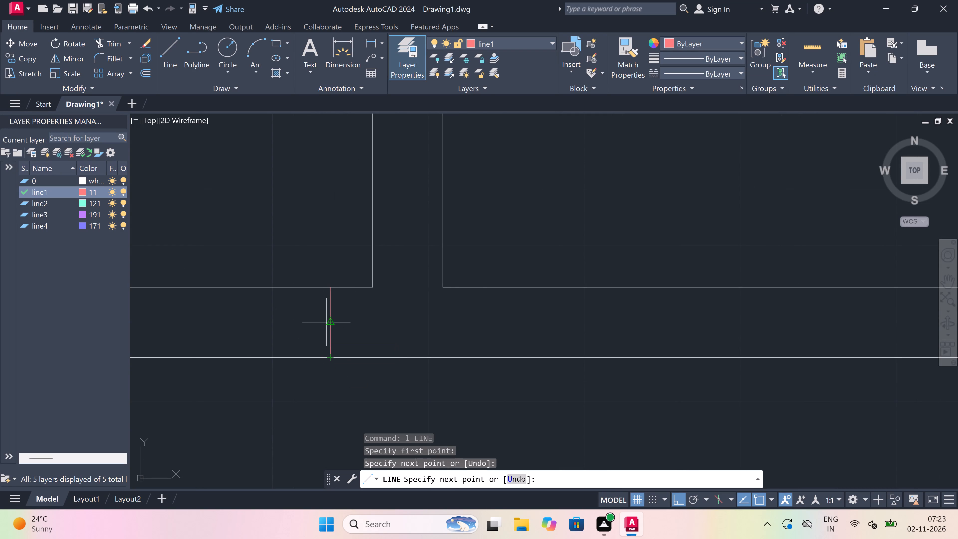
click(327, 322)
key(2)
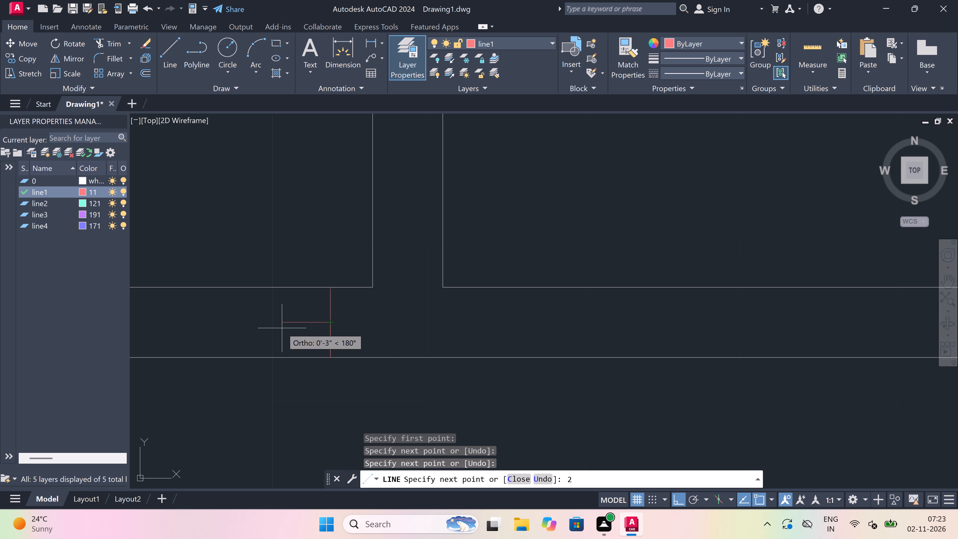
key(shift+quotedbl)
key(space)
scroll(344, 355, down, 2)
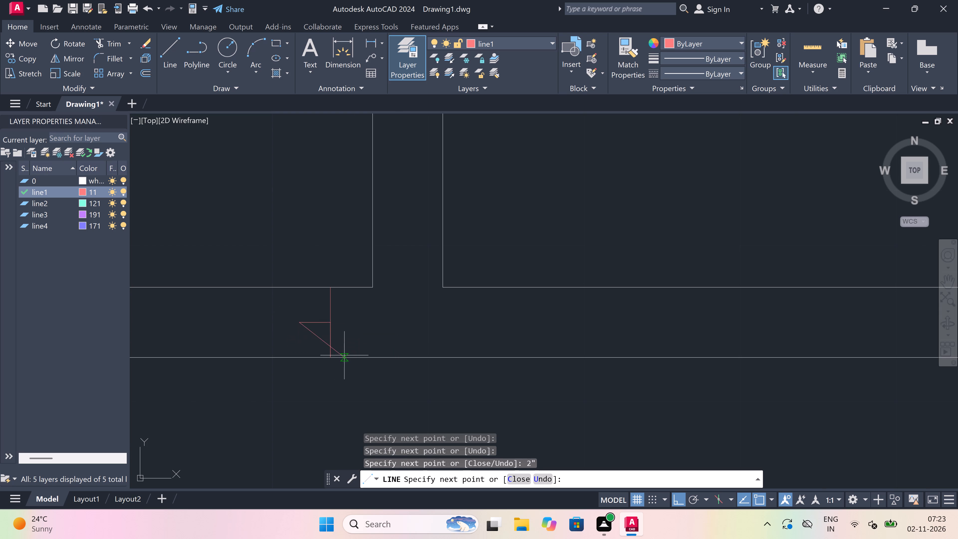
scroll(344, 355, down, 1)
scroll(309, 327, up, 2)
key(3)
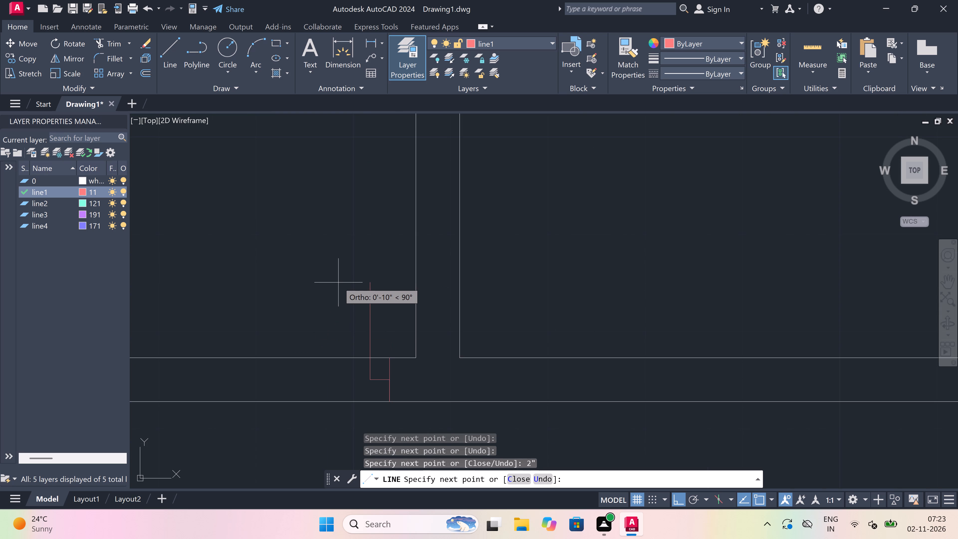
key(apostrophe)
key(space)
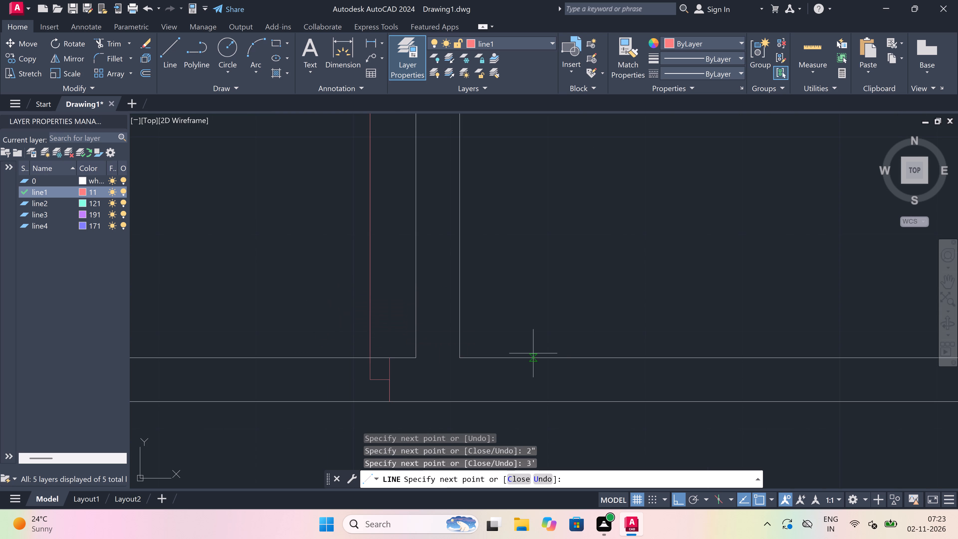
key(Escape)
Draw the opposite jamb line across the same wall, west of the door leaf, with a 2" return from its midpoint towards the leaf.
key(space)
scroll(460, 364, down, 3)
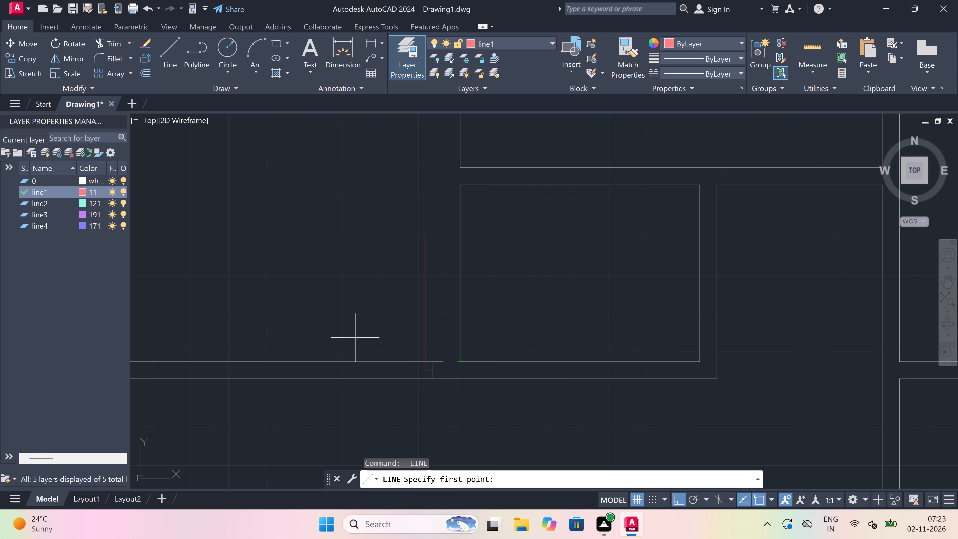
click(330, 363)
scroll(330, 387, up, 1)
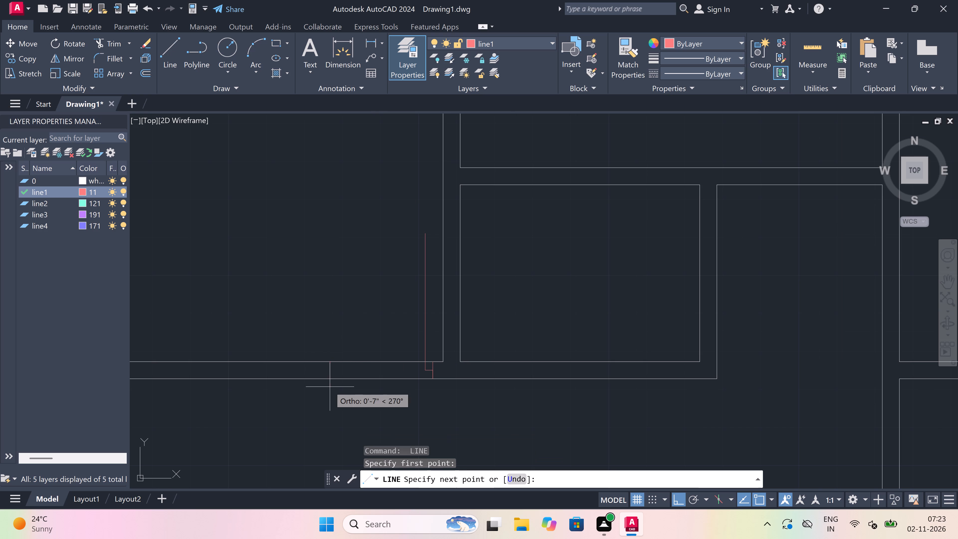
drag(327, 371, 325, 369)
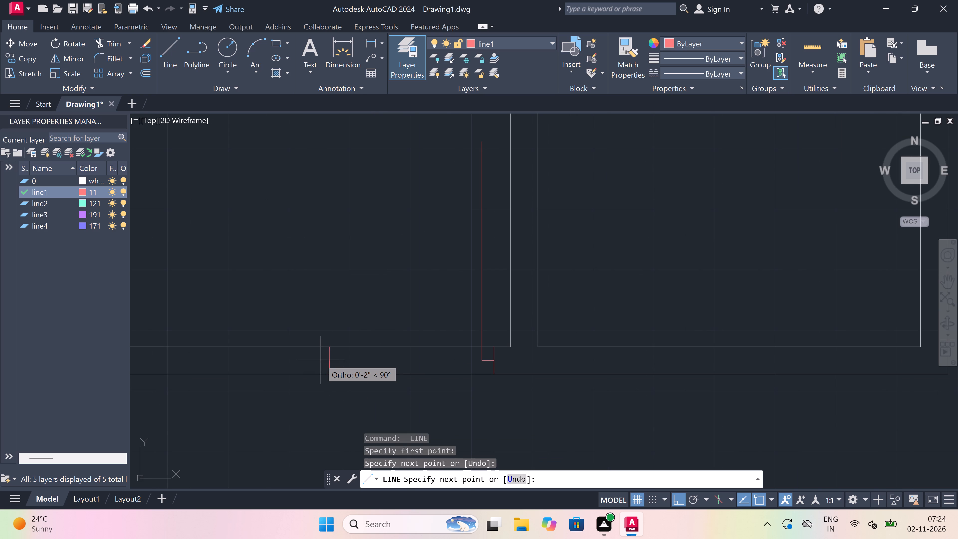
drag(326, 360, 329, 360)
scroll(371, 359, up, 1)
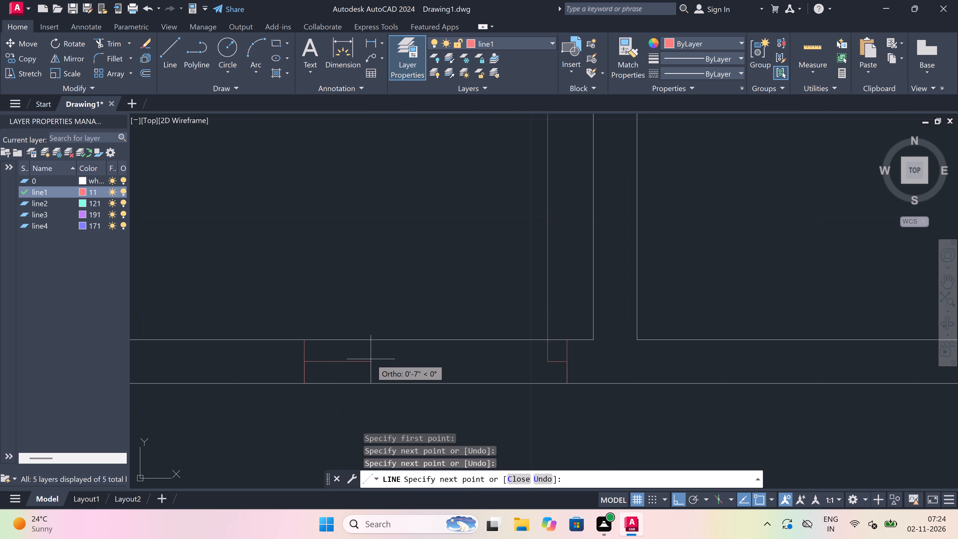
key(2)
key(shift+quotedbl)
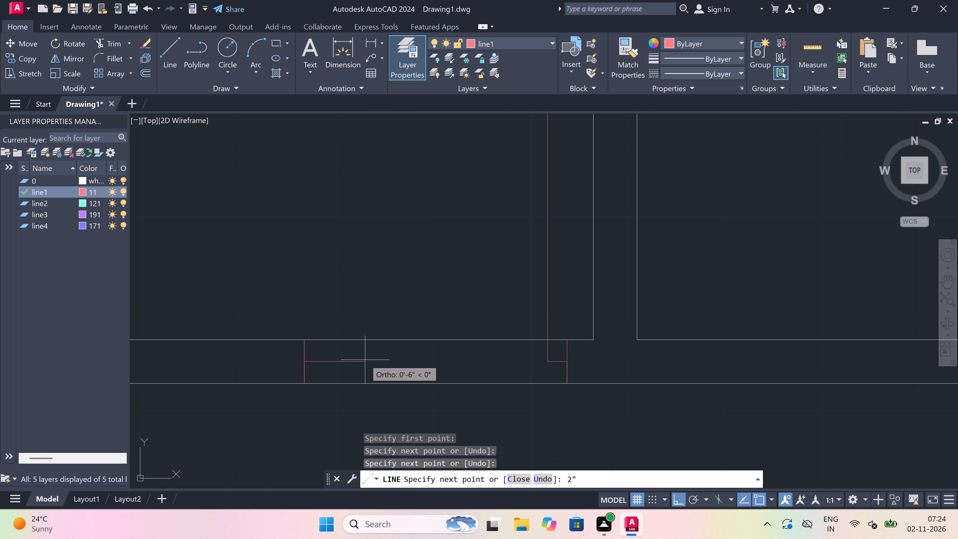
key(space)
key(Escape)
Draw the door swing as a Start, End, Direction arc from the leaf's free end to the end of the west jamb's return.
scroll(345, 377, down, 2)
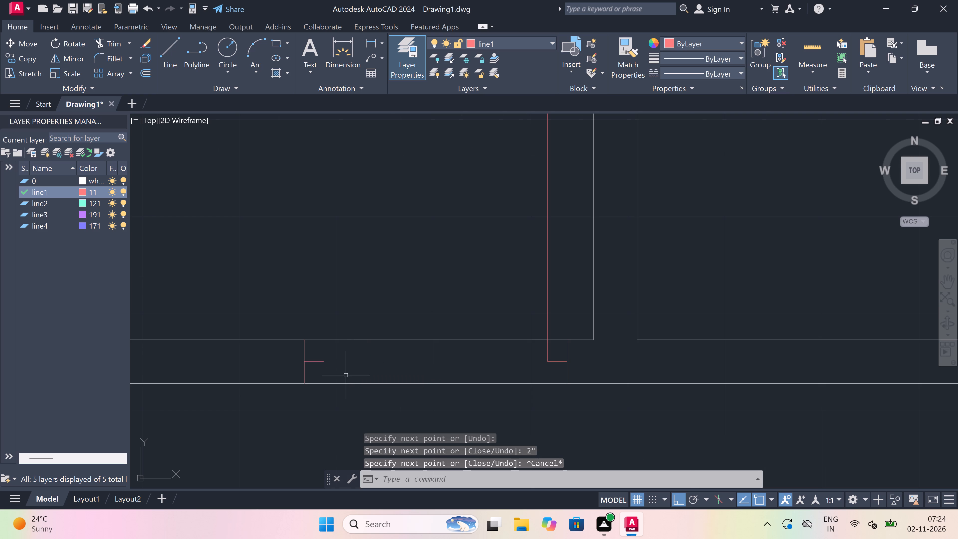
scroll(345, 377, down, 1)
scroll(372, 363, up, 2)
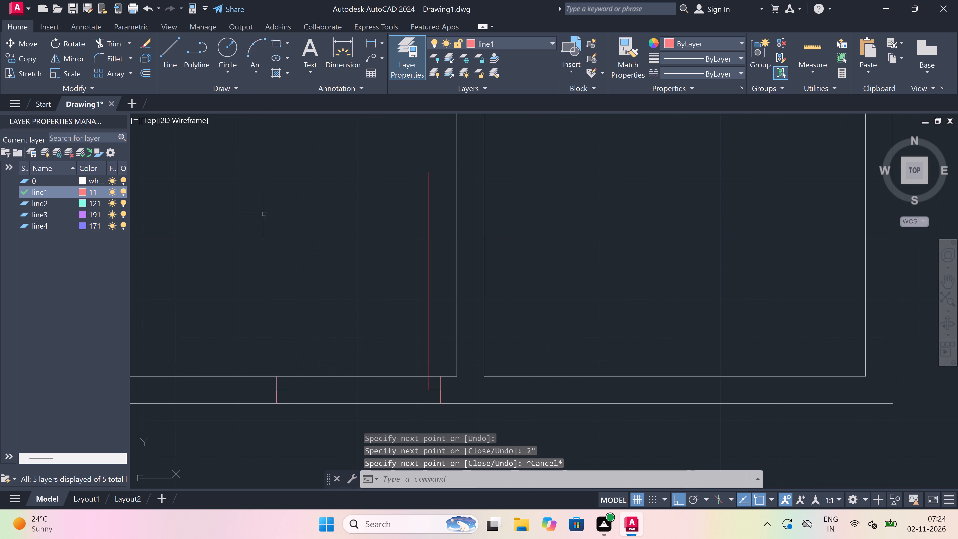
click(251, 71)
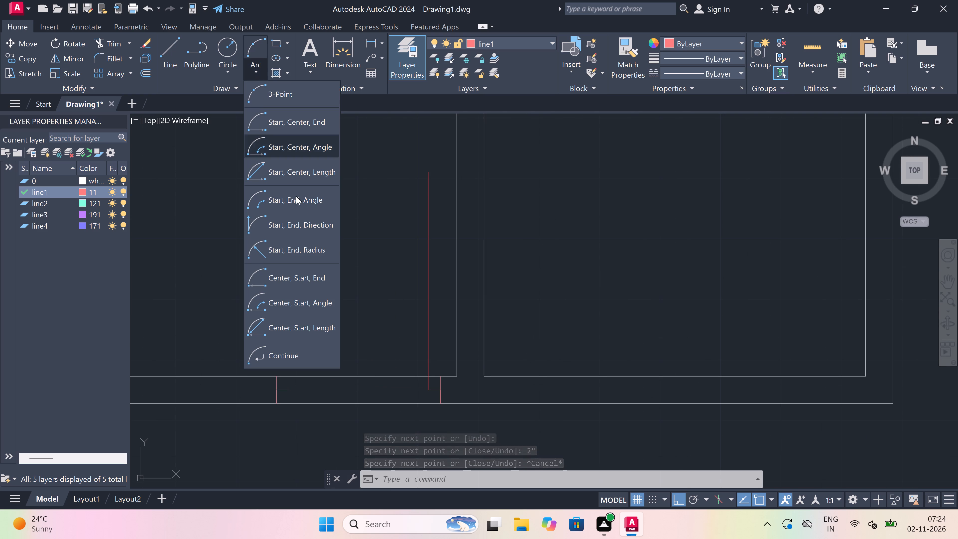
click(311, 222)
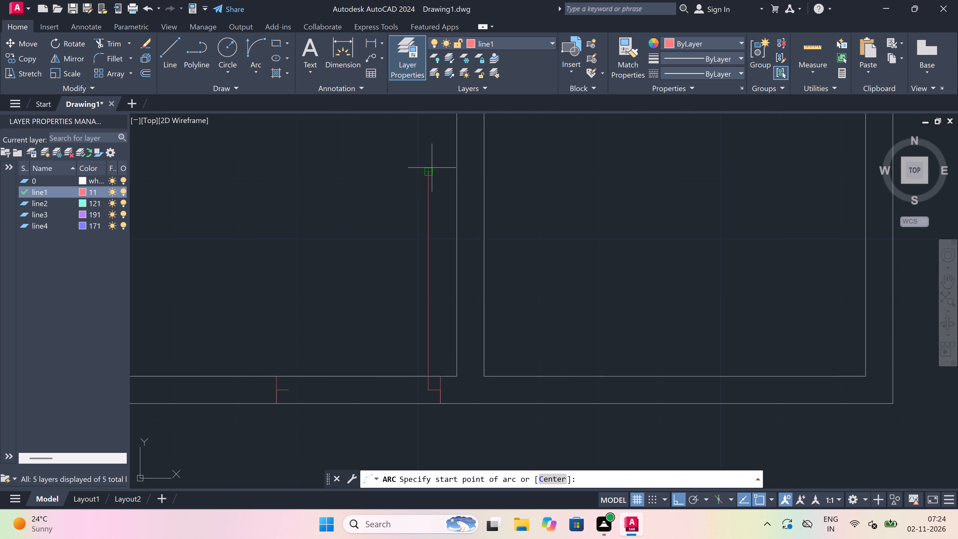
drag(432, 166, 420, 177)
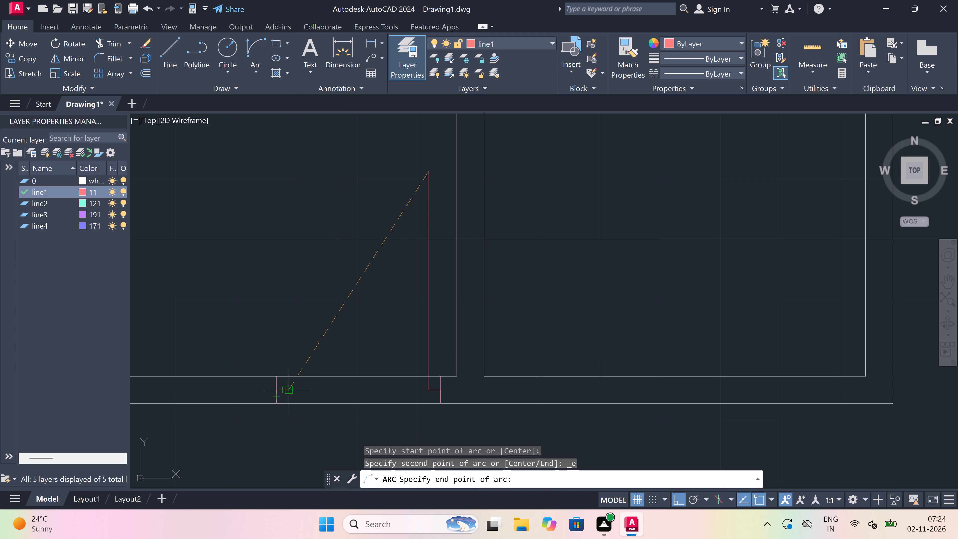
drag(292, 388, 292, 384)
click(255, 312)
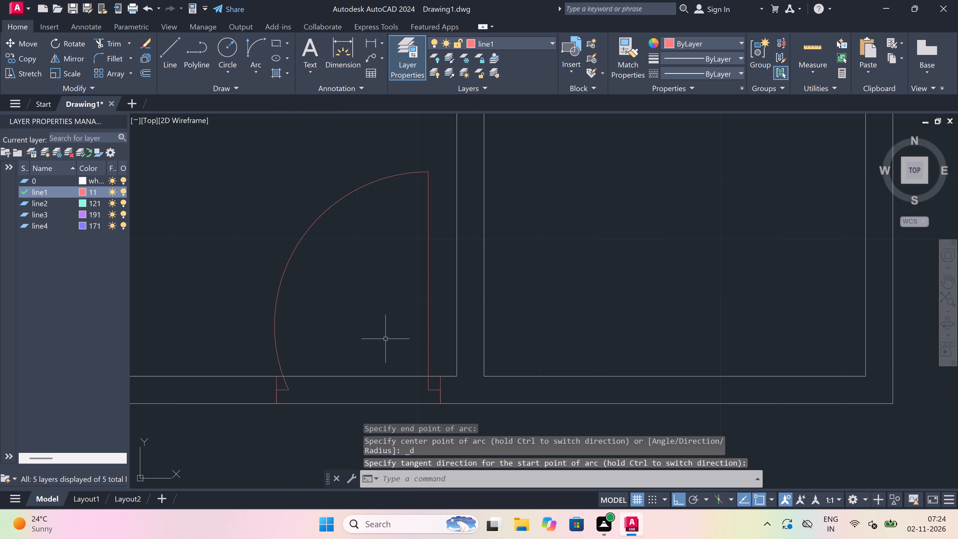
Trim both wall lines between the two jambs to open the doorway.
key(t)
text(r)
key(space)
scroll(380, 340, down, 2)
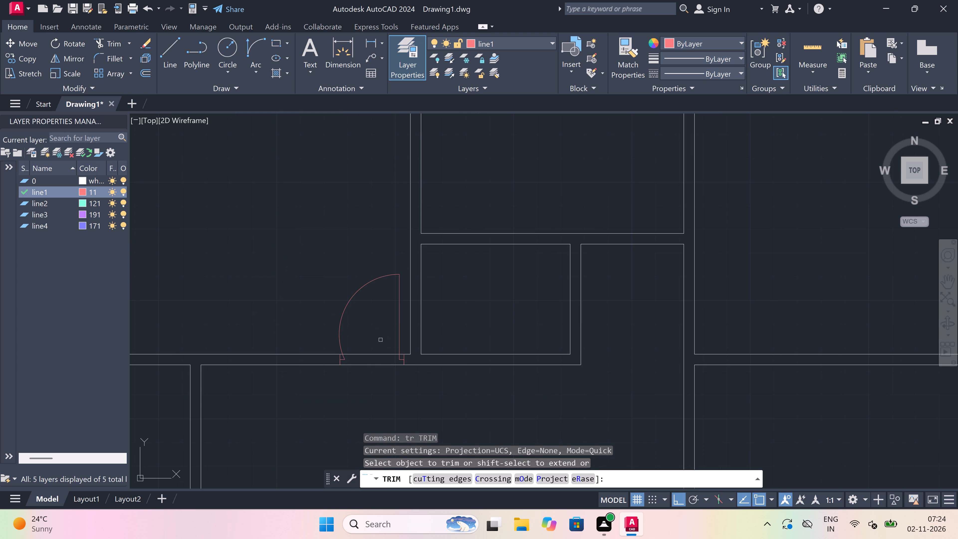
click(380, 345)
click(364, 402)
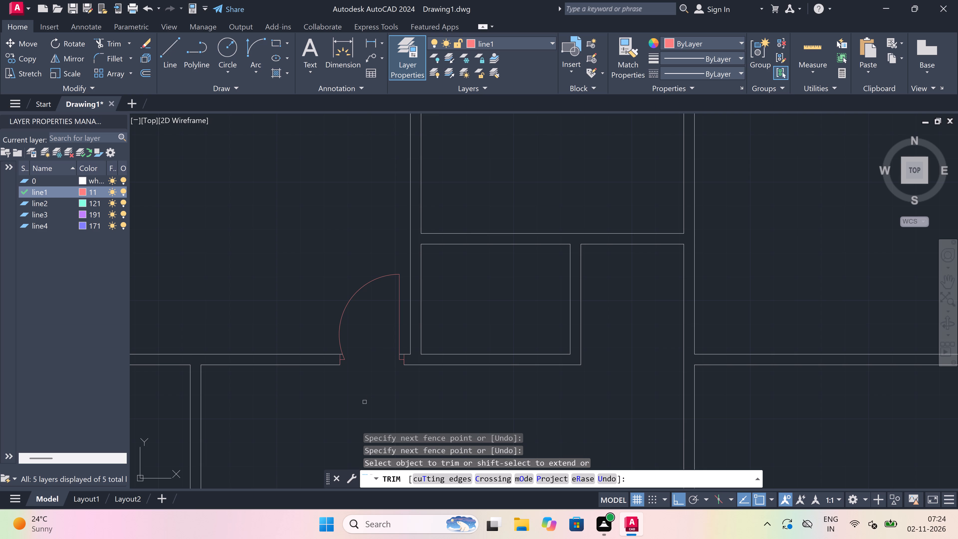
key(Escape)
Start another line on layer line1 for the next door.
key(l)
key(space)
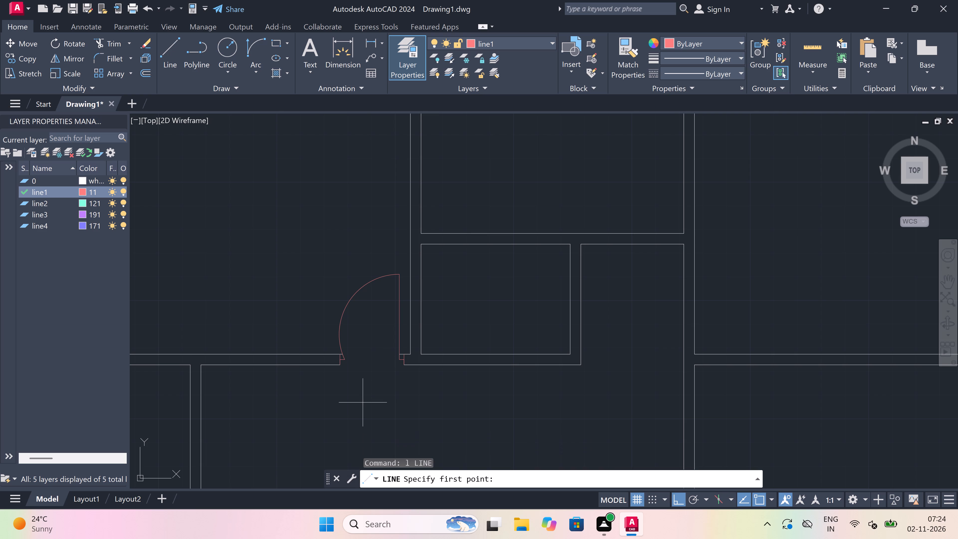
scroll(363, 403, down, 2)
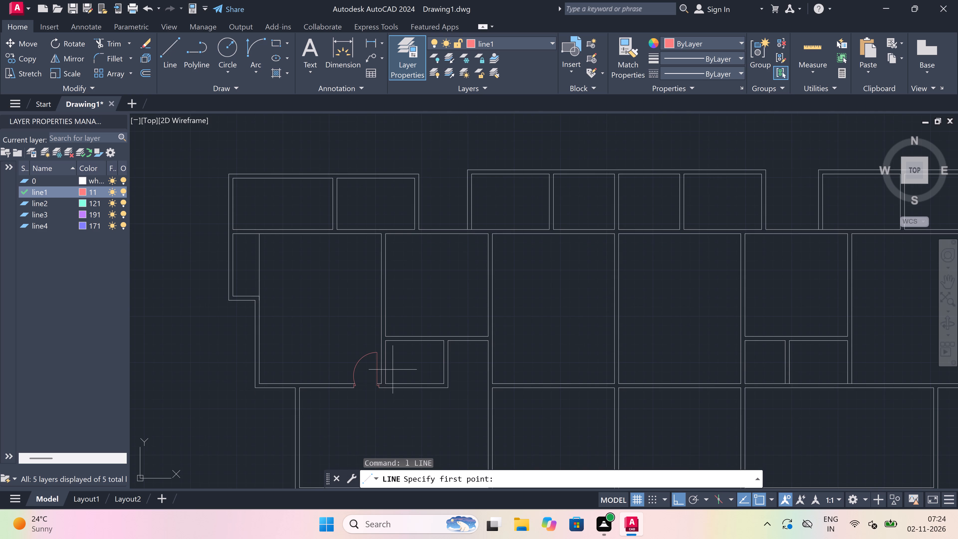
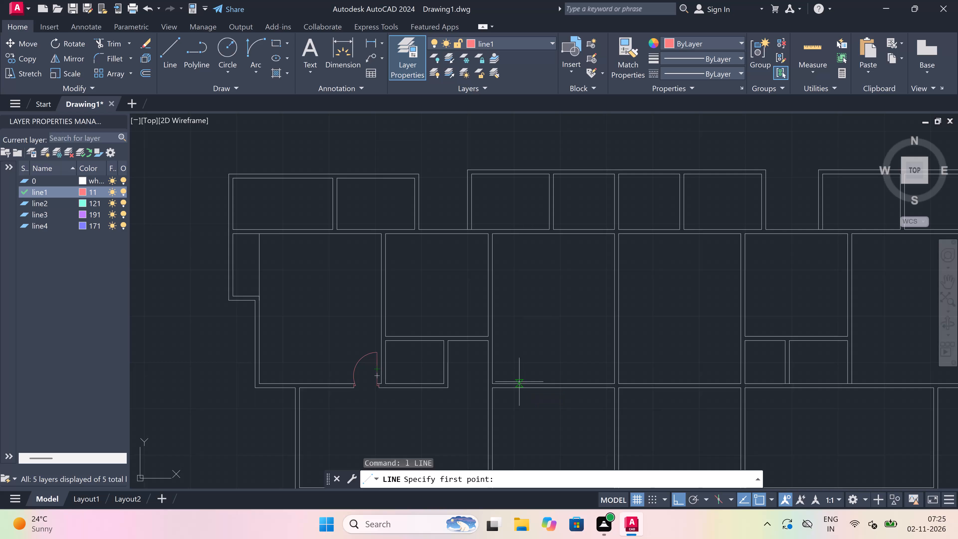
Draw a jamb line across the upper room's south wall near its east corner, with a 2" return westward from its midpoint and a 2' leaf northward.
scroll(509, 379, up, 3)
scroll(506, 375, down, 3)
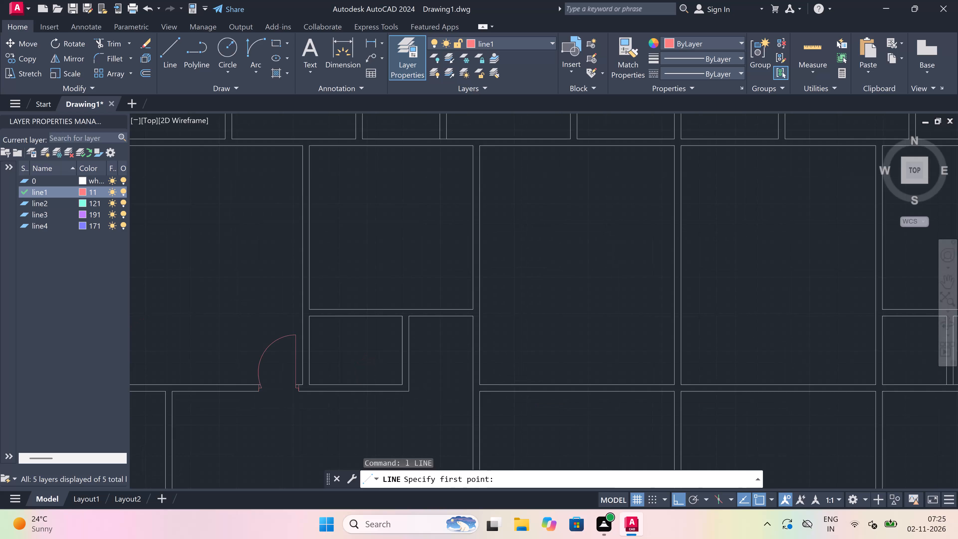
scroll(506, 375, down, 1)
scroll(456, 358, up, 3)
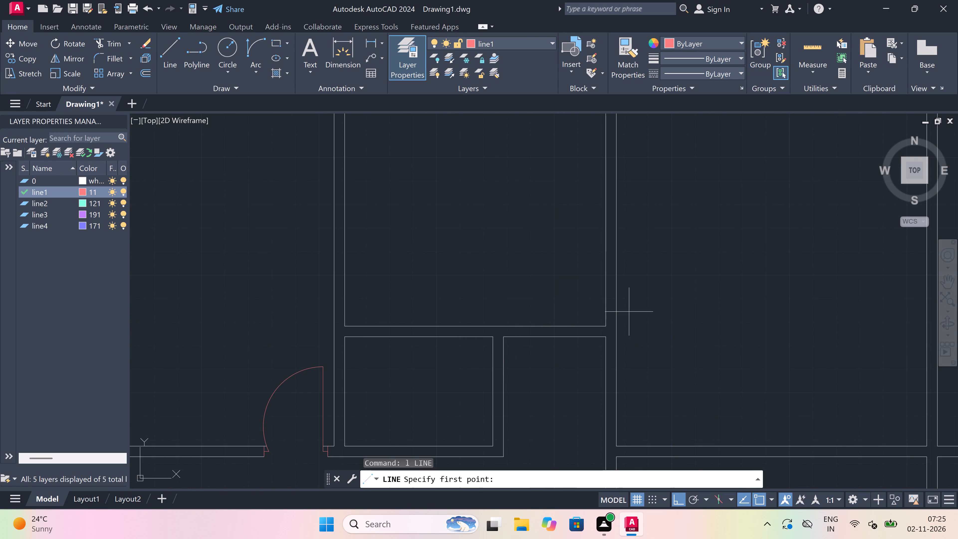
scroll(627, 310, up, 1)
click(576, 335)
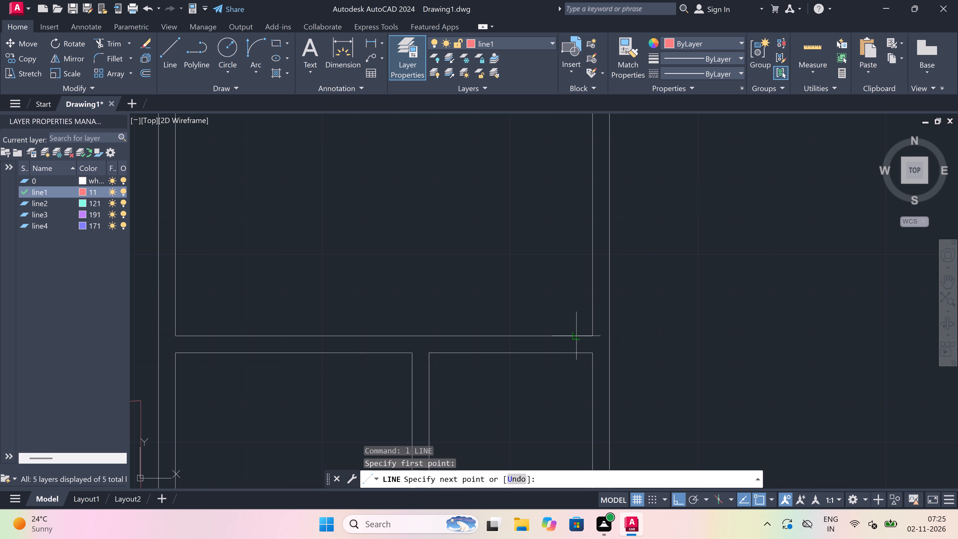
scroll(576, 355, up, 2)
click(576, 355)
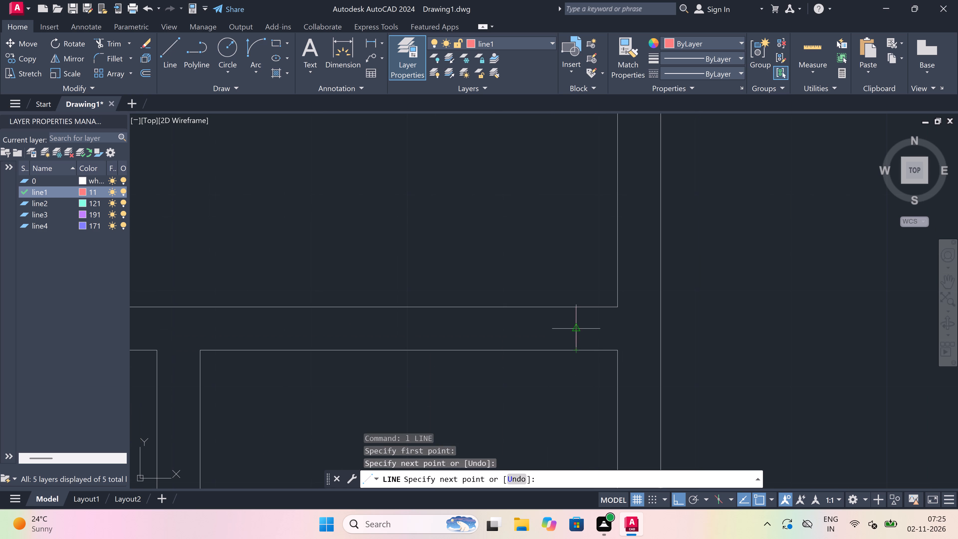
drag(574, 332, 568, 331)
key(2)
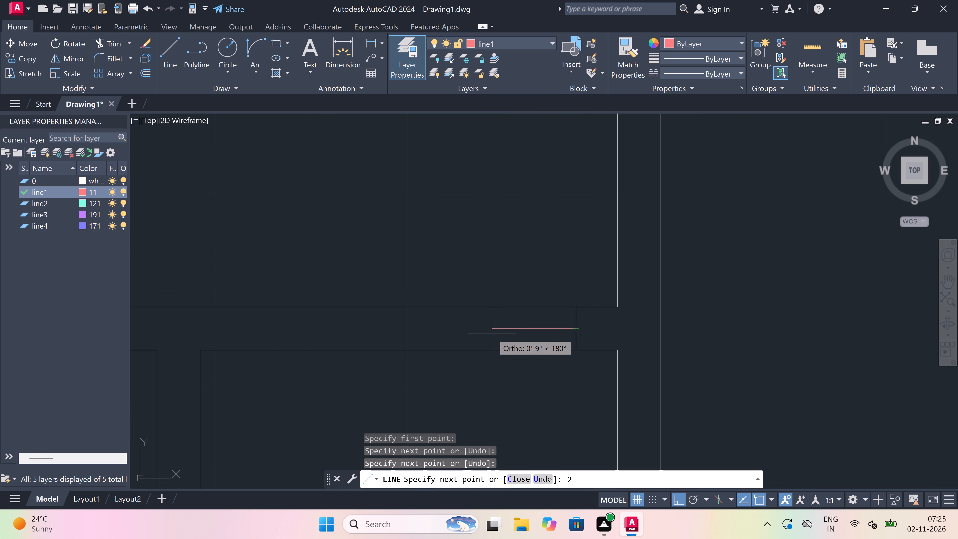
key(apostrophe)
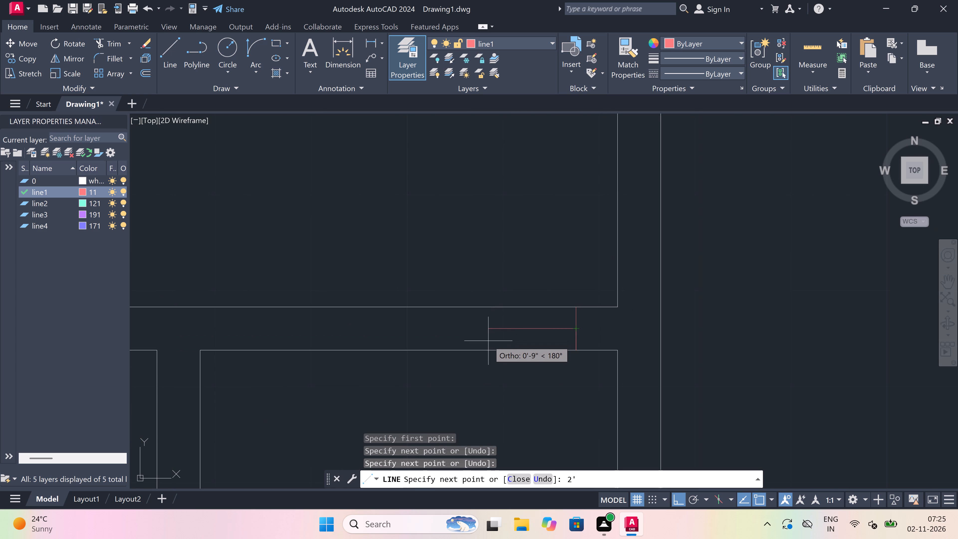
key(BackSpace)
key(shift+quotedbl)
key(space)
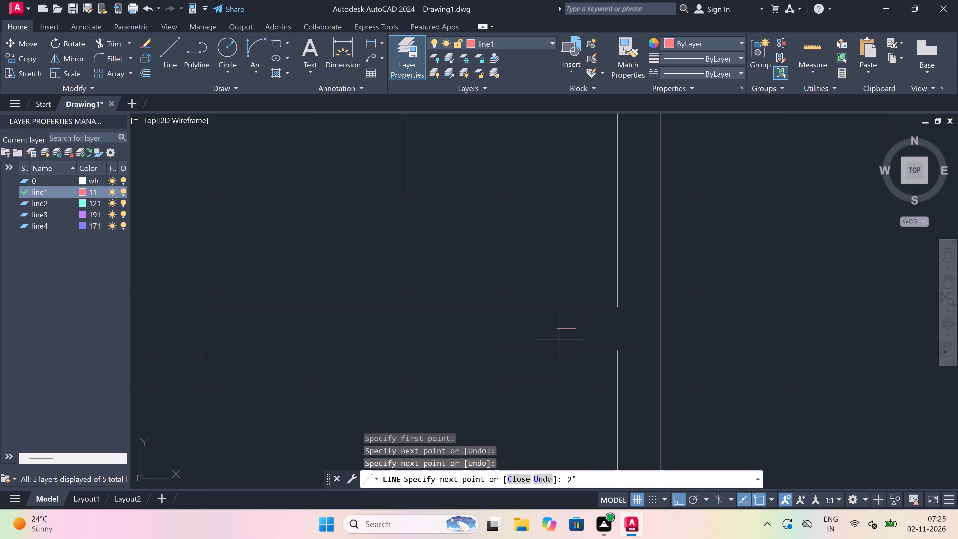
scroll(560, 339, down, 4)
scroll(557, 313, up, 4)
text(2')
key(space)
key(Escape)
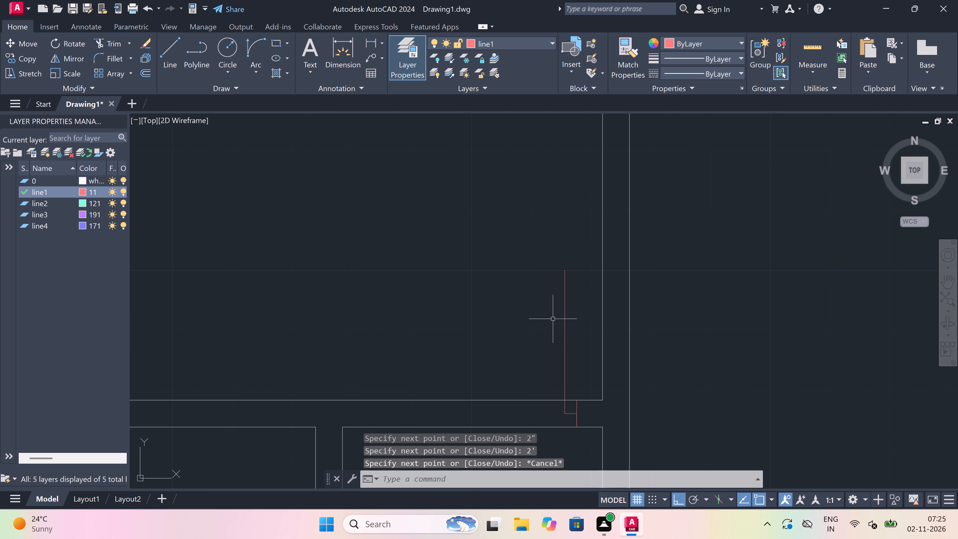
Draw the opposite jamb line across the same wall, west of the leaf, with a 2" return from its midpoint towards the leaf.
key(space)
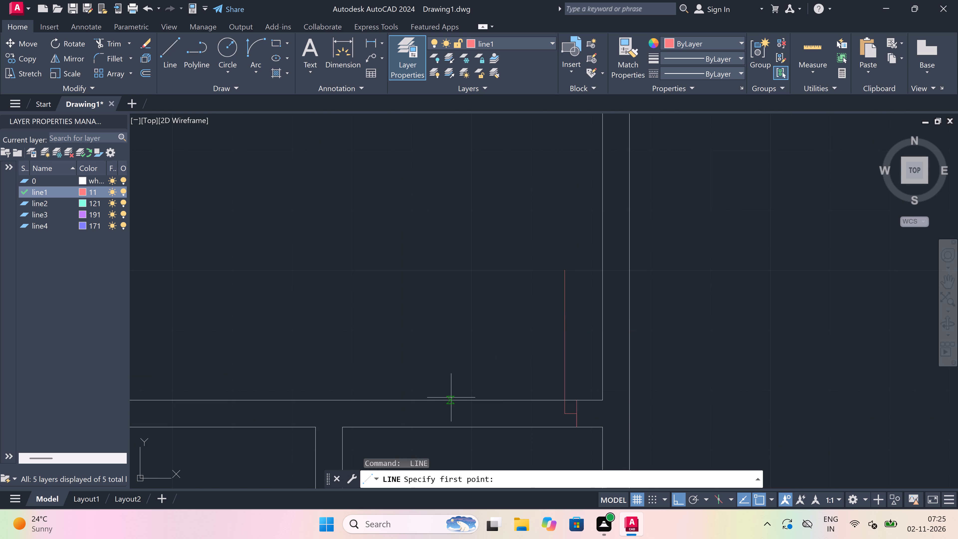
click(448, 400)
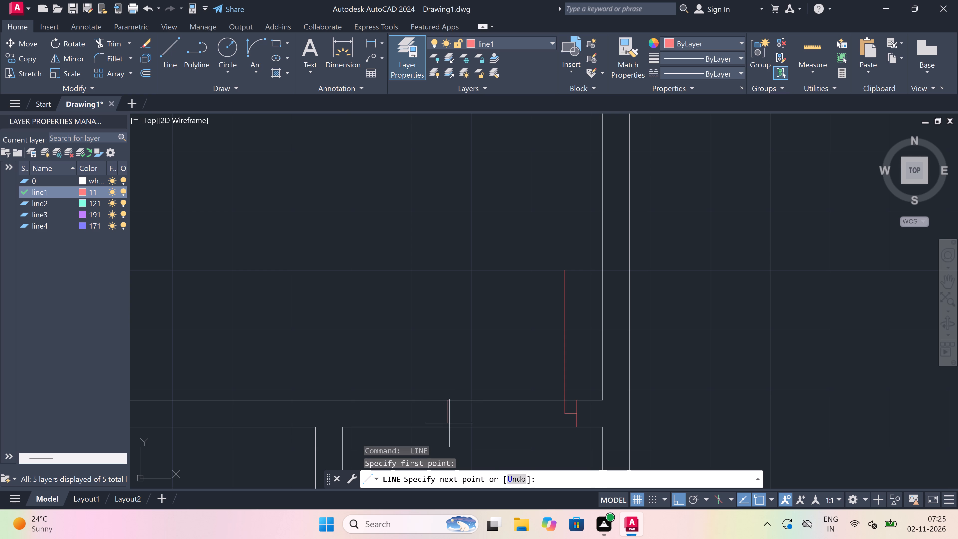
click(447, 425)
click(442, 413)
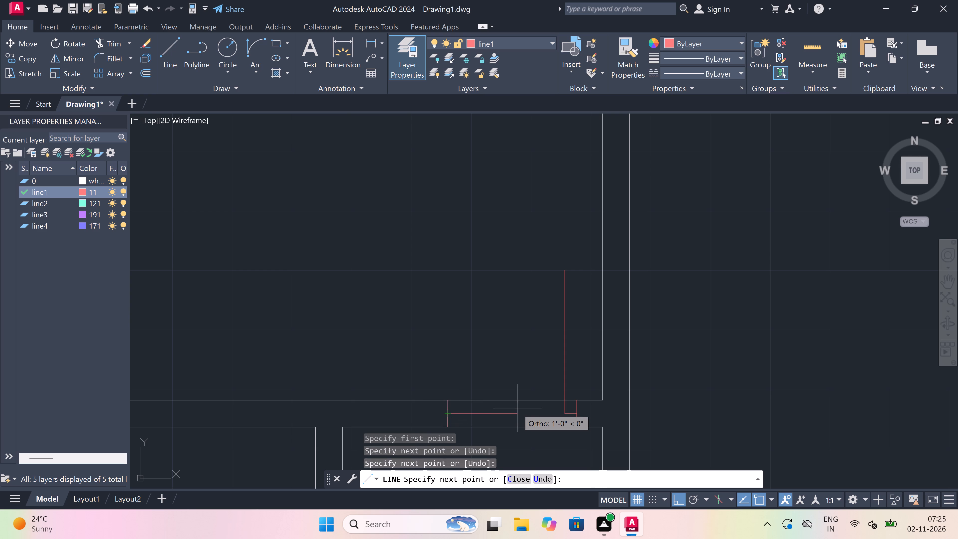
text(2")
key(space)
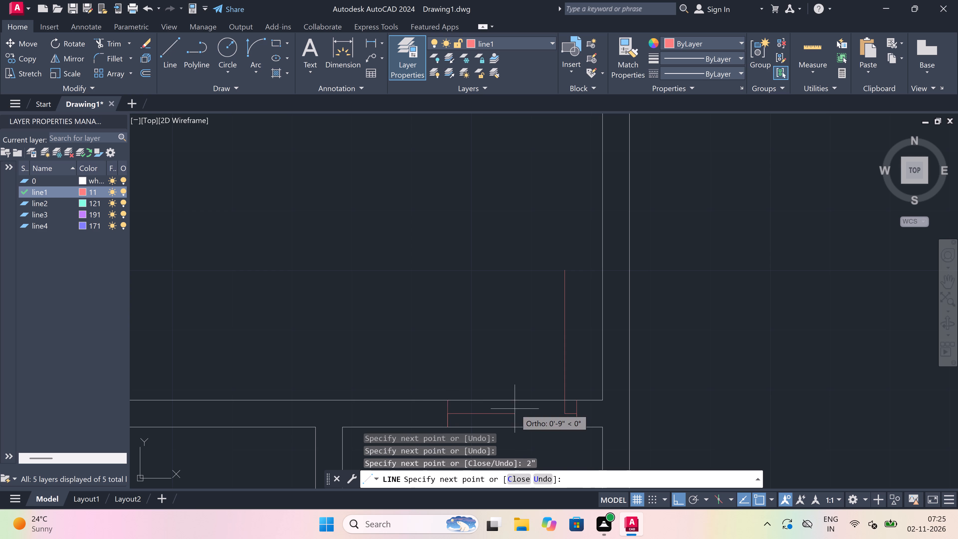
key(Escape)
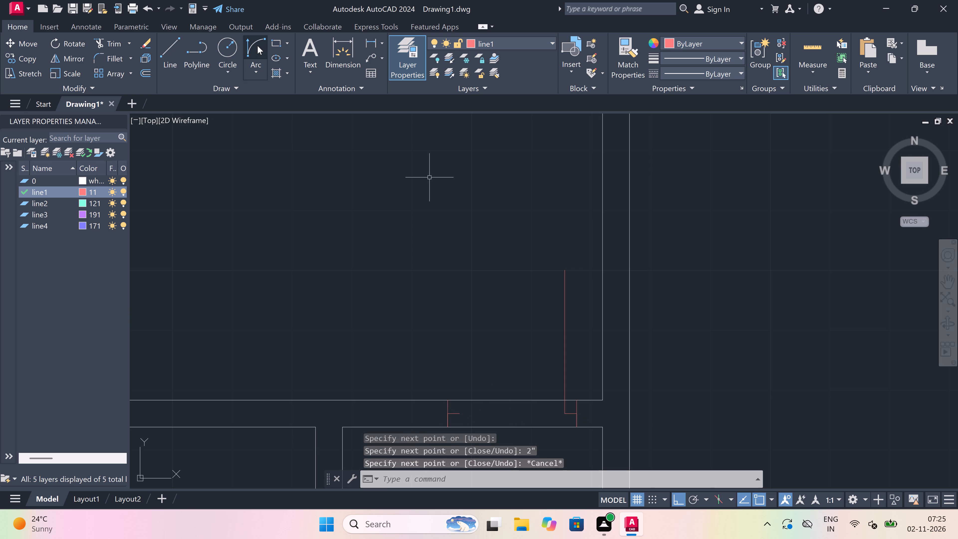
Draw the door swing as a Start, End, Direction arc from the leaf's free end to the end of the west jamb's return.
drag(257, 46, 263, 54)
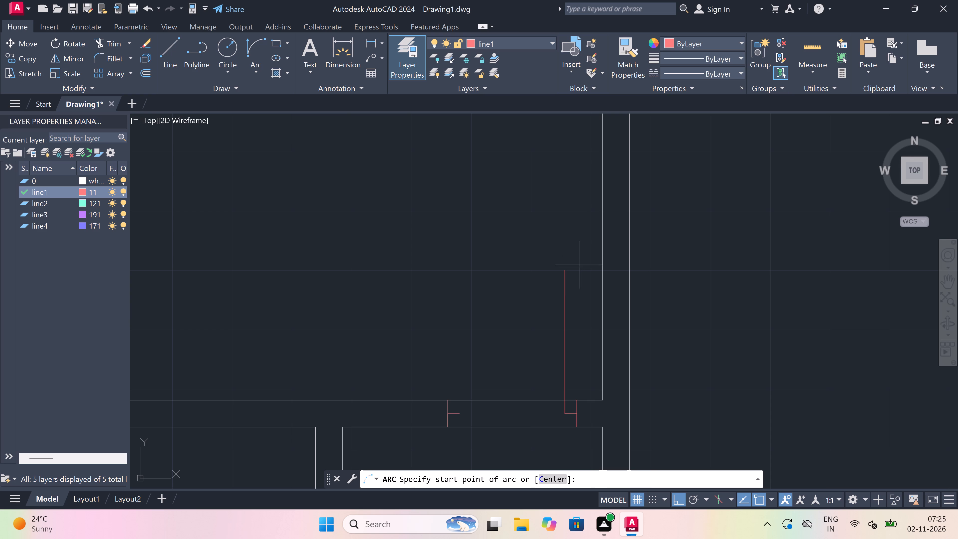
drag(564, 268, 559, 271)
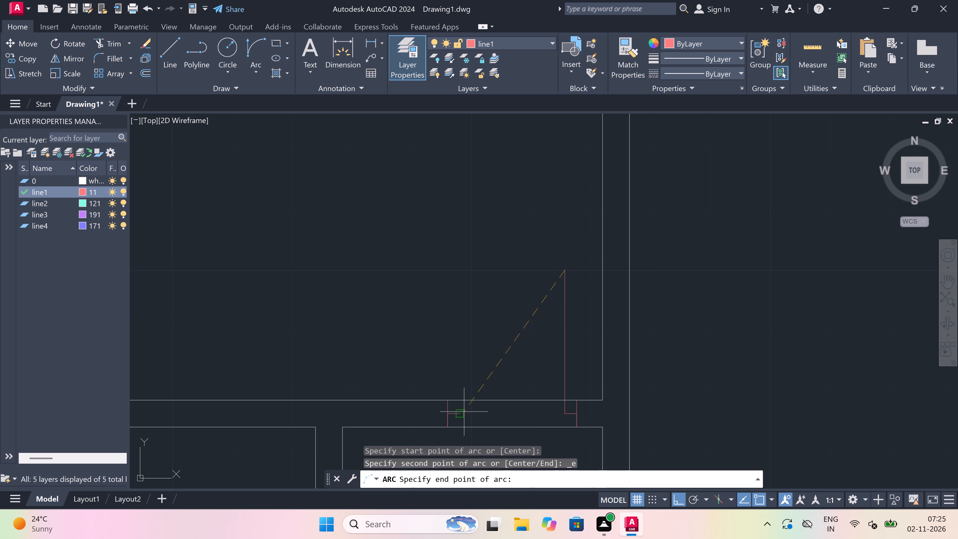
click(459, 415)
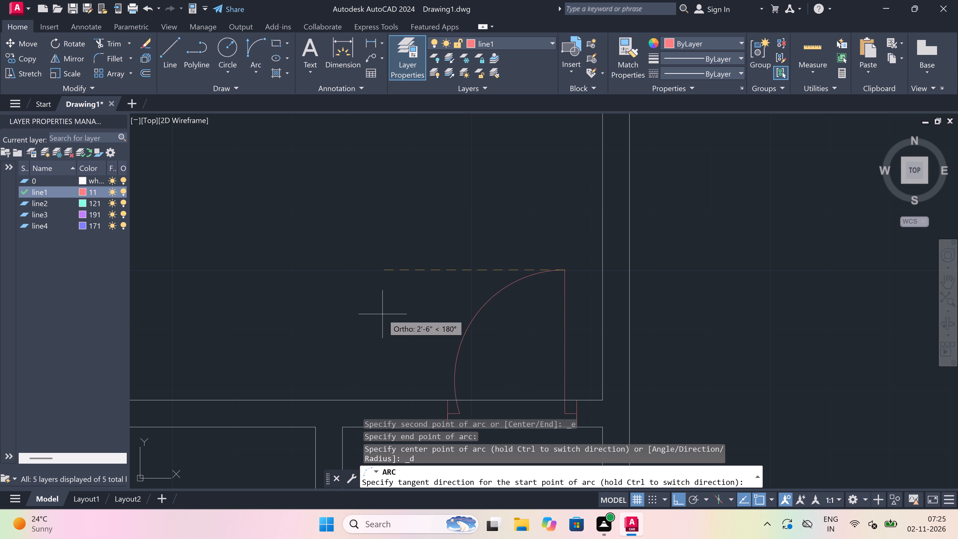
click(382, 314)
scroll(497, 285, down, 2)
scroll(497, 327, up, 2)
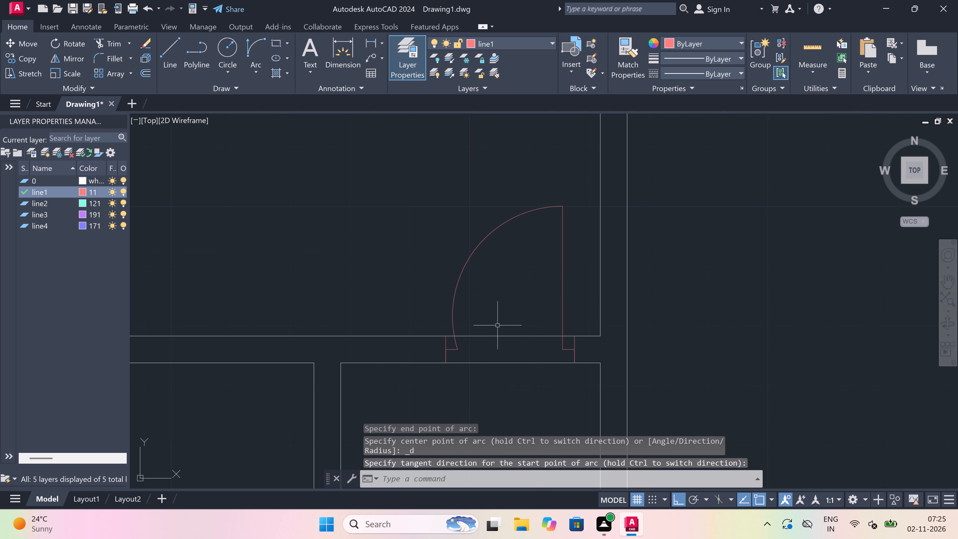
Trim both wall lines between the two jambs to open the doorway.
key(t)
key(r)
key(space)
click(499, 324)
drag(511, 404, 508, 400)
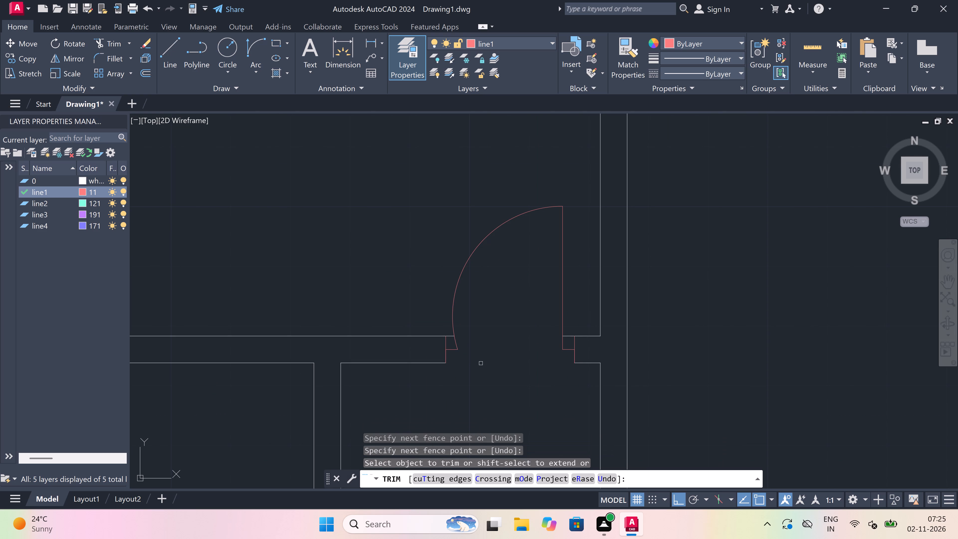
scroll(451, 328, down, 3)
key(Escape)
On layer 0, draw two short lines across the small room's east partition wall, one towards each end, to bound an opening.
scroll(410, 370, up, 1)
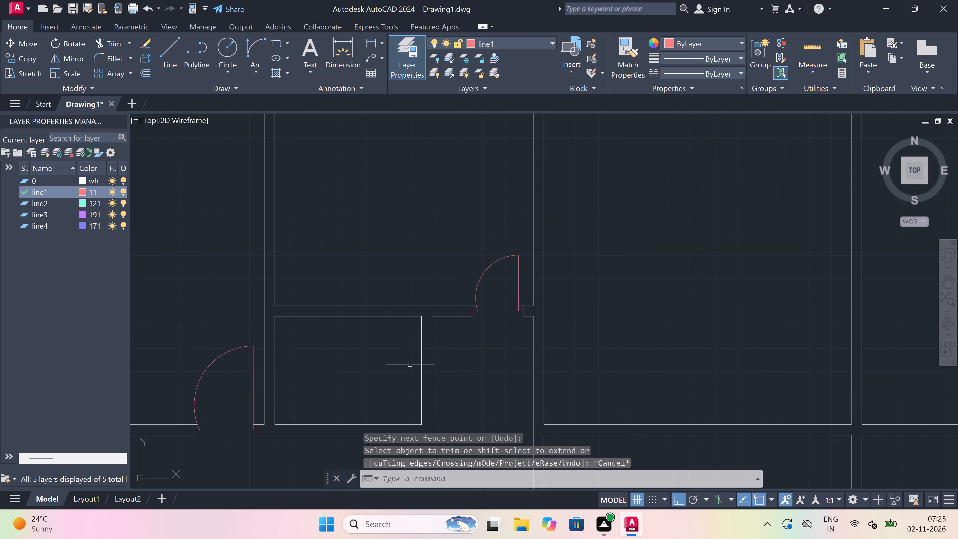
key(l)
key(space)
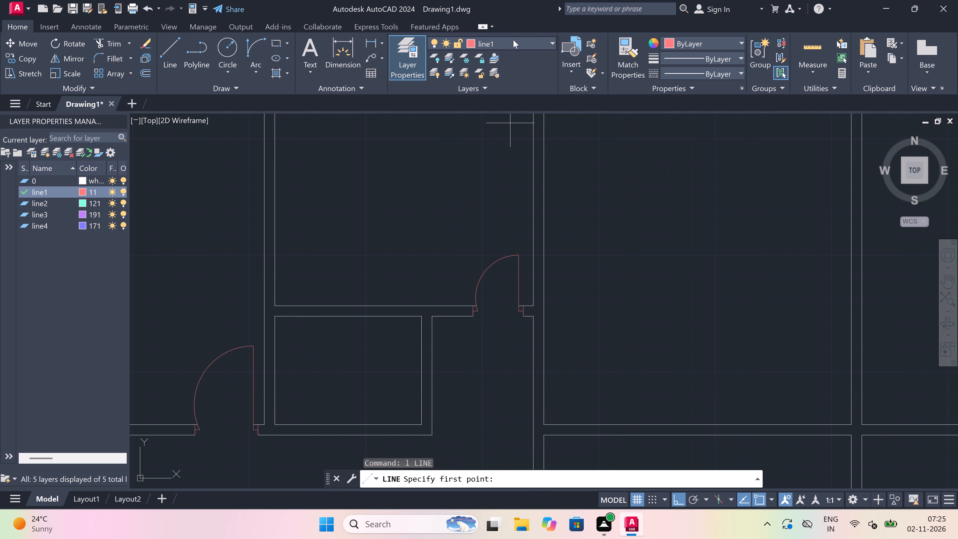
click(513, 40)
click(515, 58)
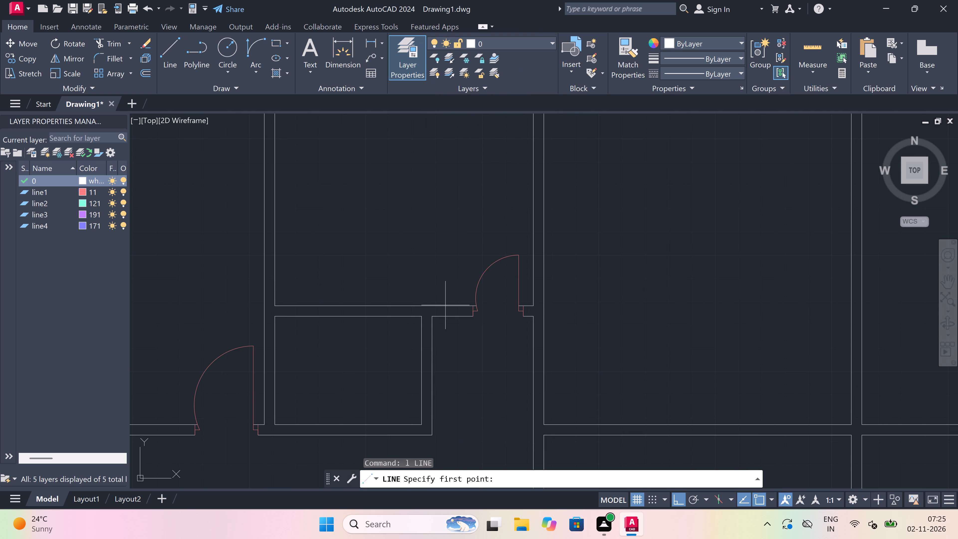
click(419, 354)
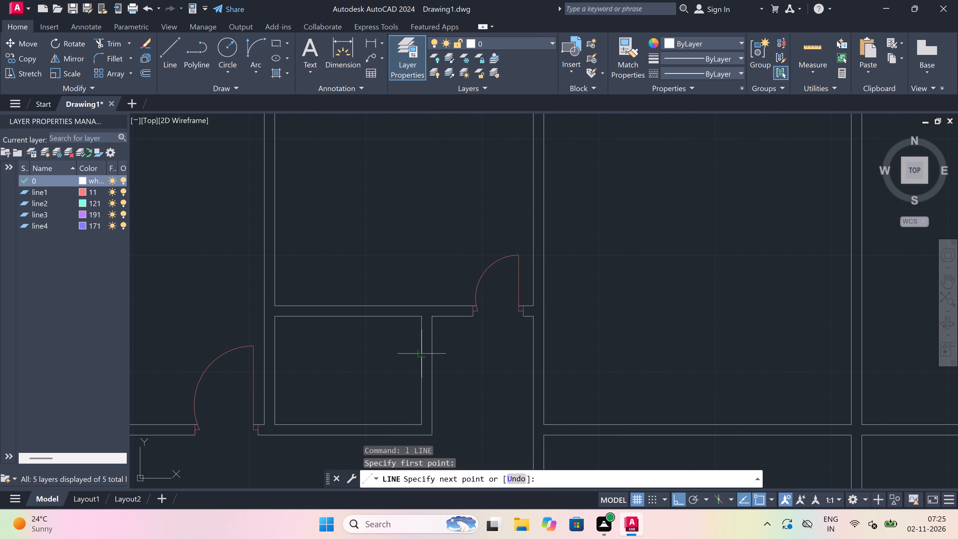
click(428, 354)
key(Escape)
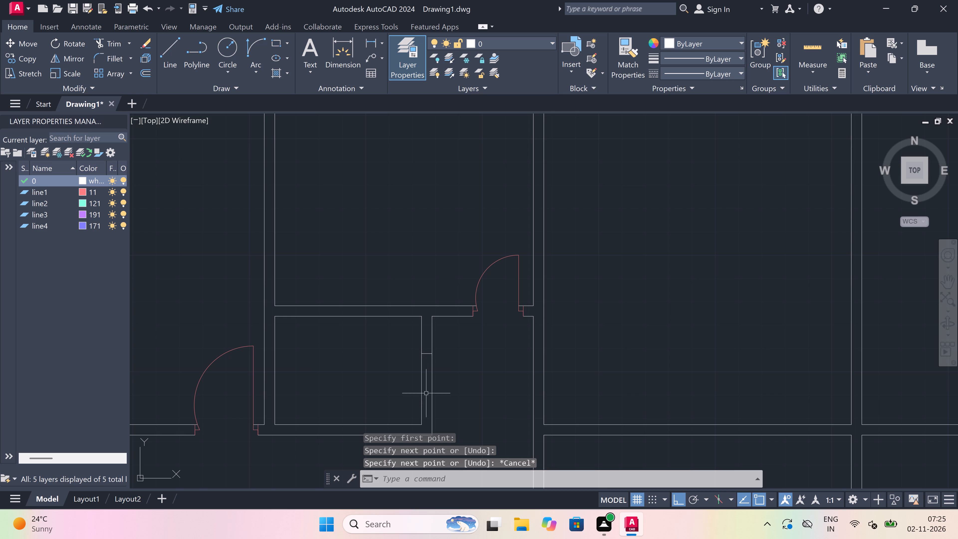
scroll(419, 424, up, 2)
key(space)
click(423, 403)
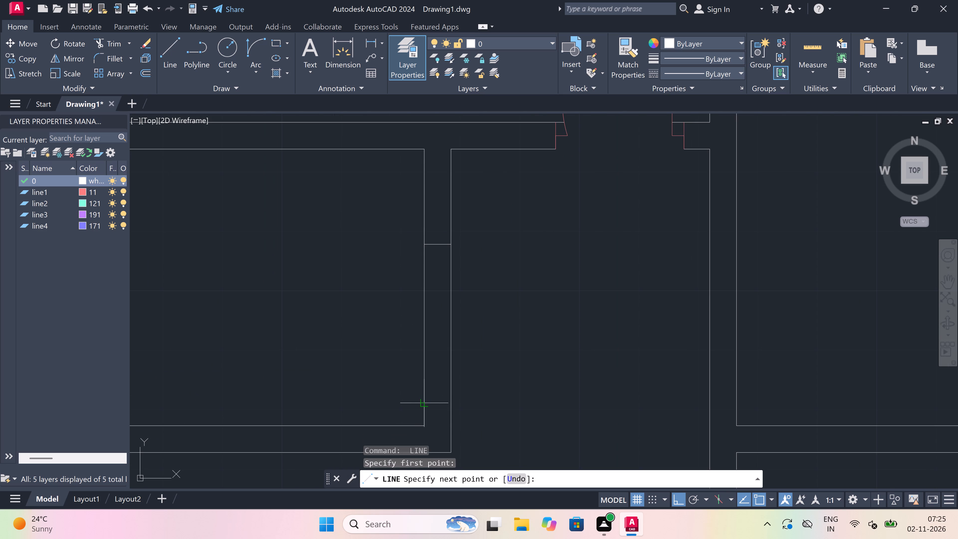
click(445, 402)
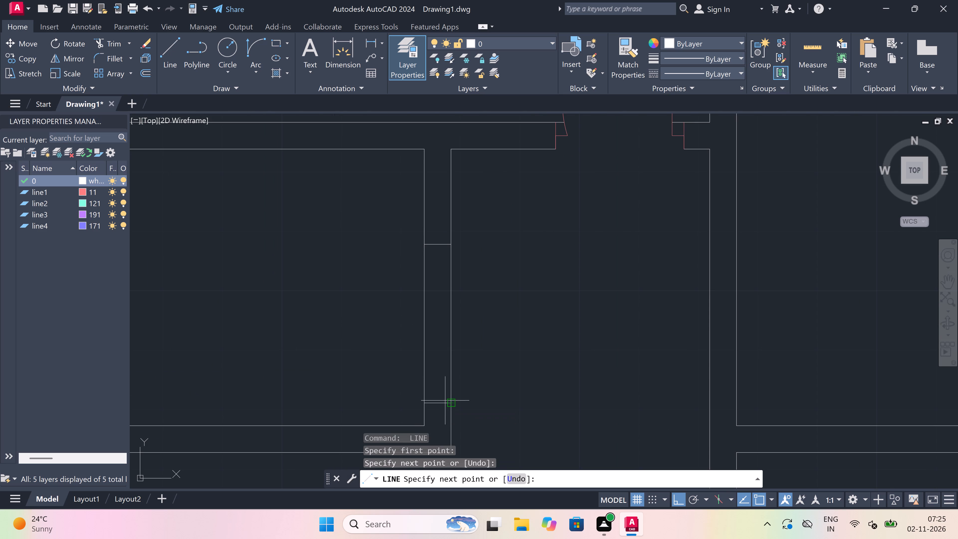
key(Escape)
Trim both partition wall lines between the two short cross lines to create the opening.
key(t)
key(r)
key(space)
drag(393, 357, 395, 357)
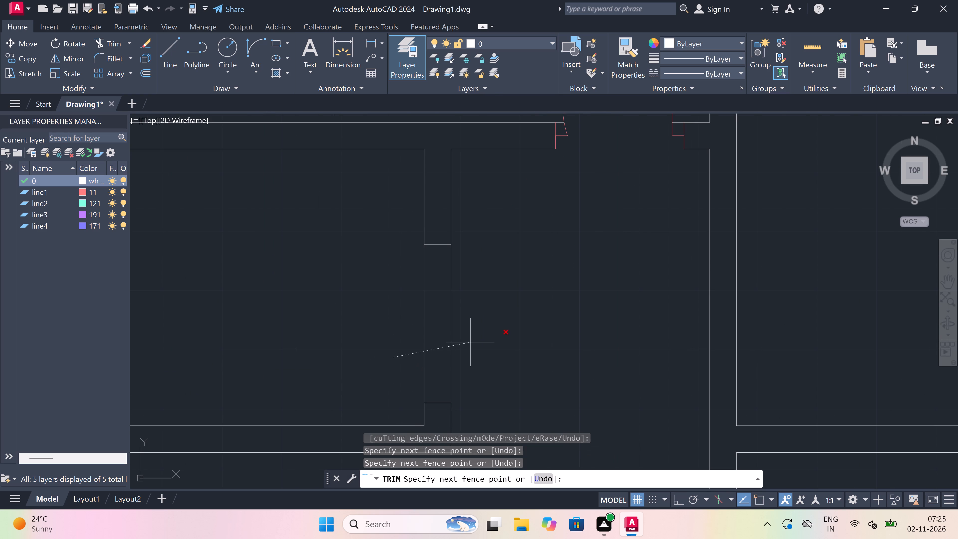
click(504, 336)
key(Escape)
On the east side of the plan, extend the small west room's two bounding vertical wall lines down to the lower line of the horizontal wall.
scroll(373, 334, down, 5)
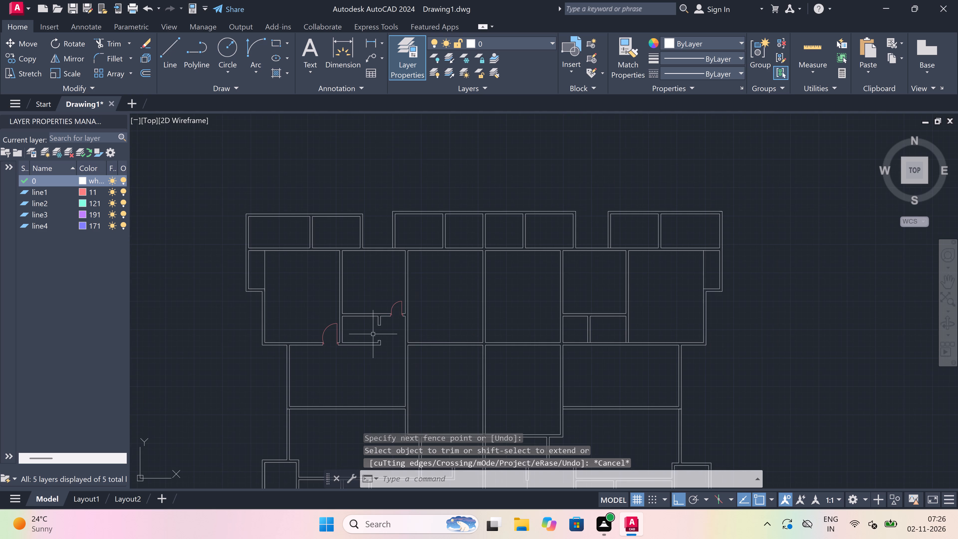
scroll(403, 334, up, 1)
scroll(403, 334, down, 2)
scroll(496, 331, up, 1)
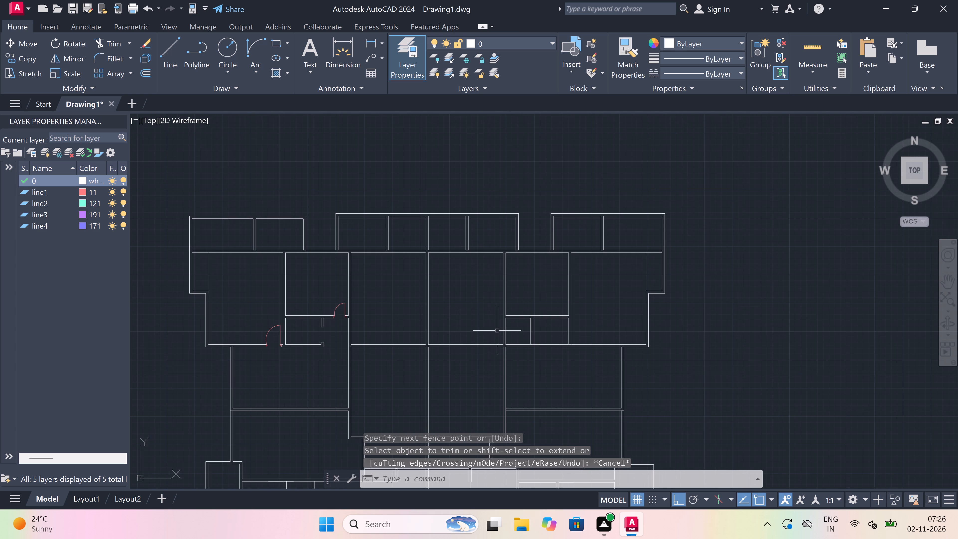
scroll(524, 349, up, 3)
key(e)
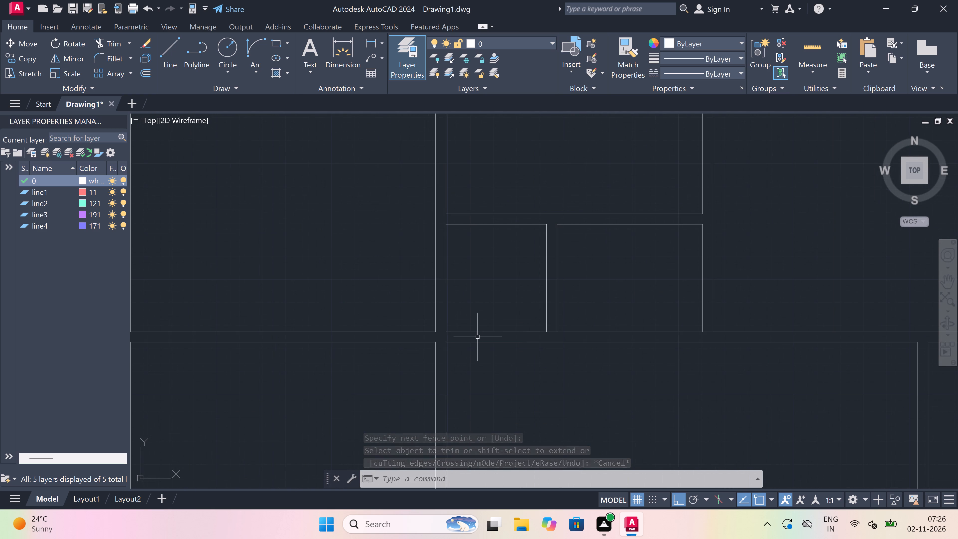
key(x)
key(space)
click(446, 321)
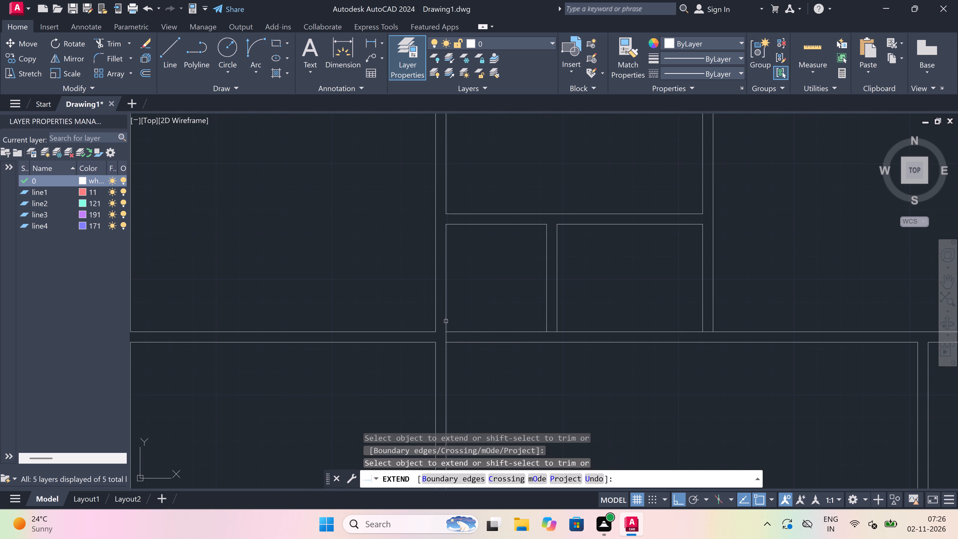
scroll(490, 318, down, 2)
scroll(515, 316, up, 1)
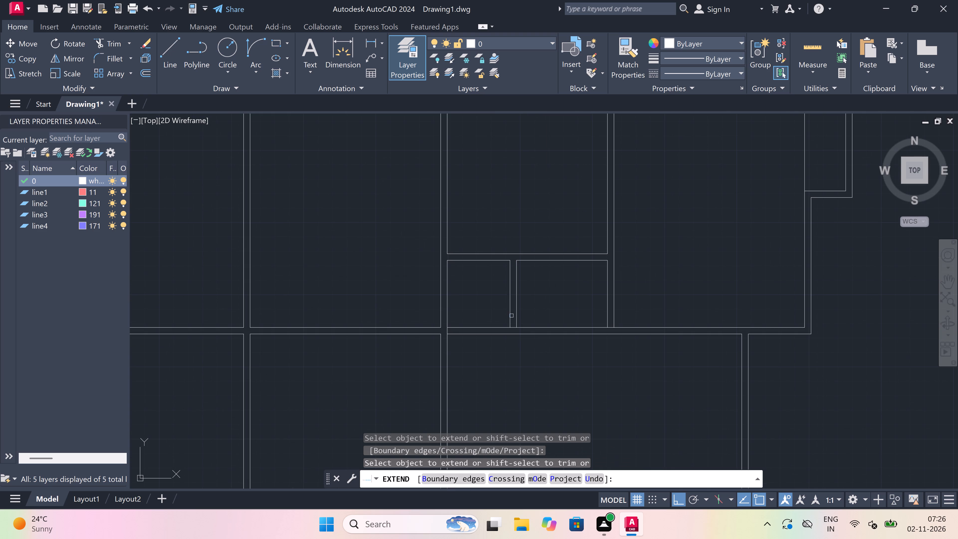
click(511, 316)
key(Escape)
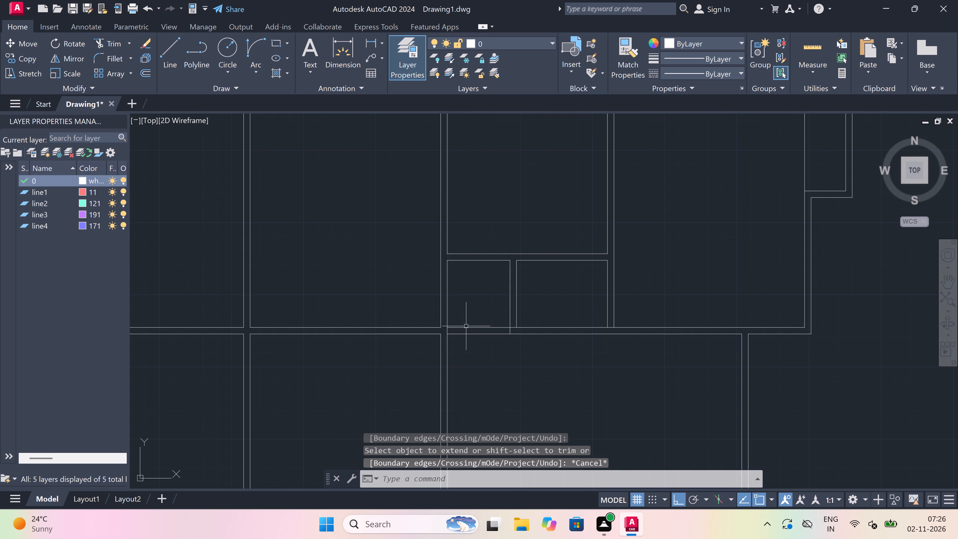
Trim both horizontal wall lines between the extended vertical lines to open the small room's south side.
key(t)
key(r)
key(space)
click(454, 322)
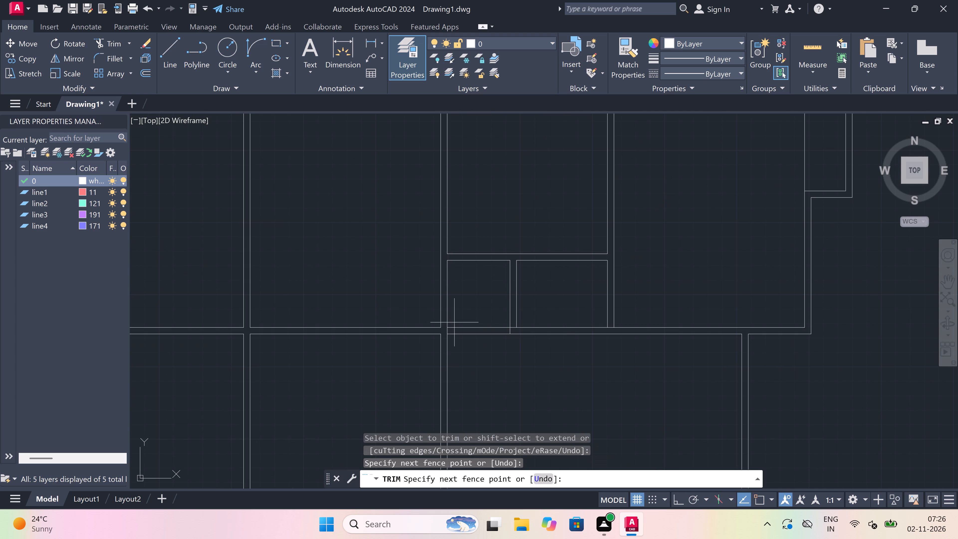
click(456, 357)
Trim the leftover horizontal line segment between the partition wall's two lines at its south end to clean up the corner.
scroll(515, 319, up, 1)
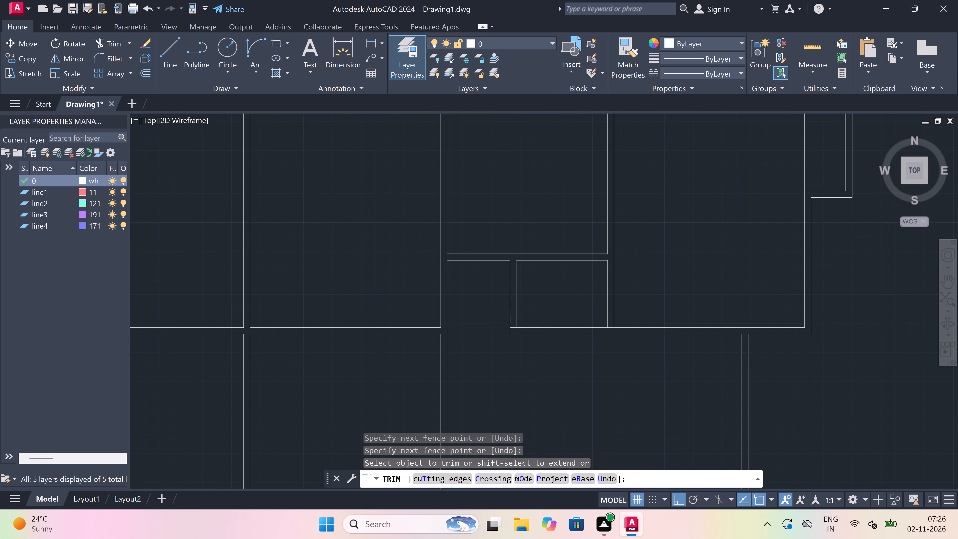
scroll(515, 319, up, 2)
click(507, 343)
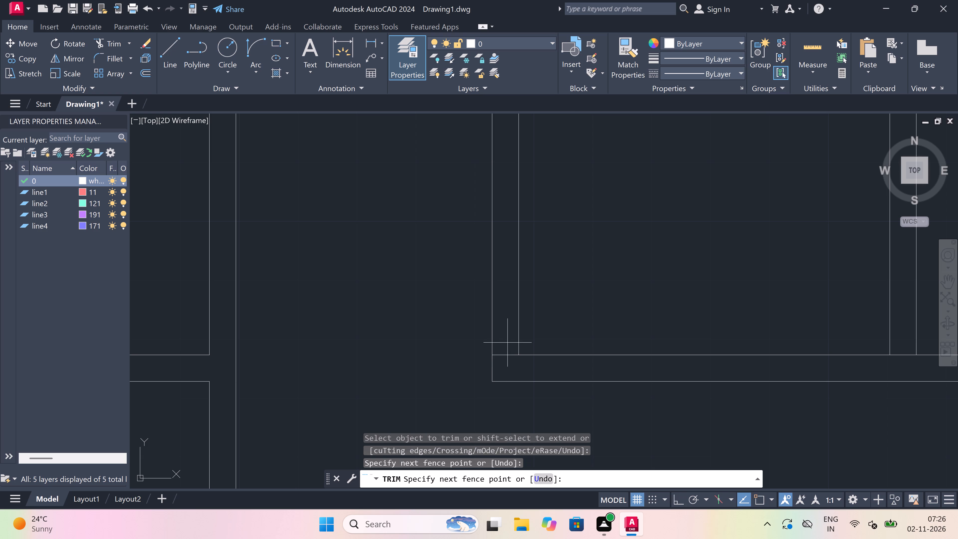
click(507, 377)
scroll(508, 376, down, 4)
scroll(498, 341, up, 1)
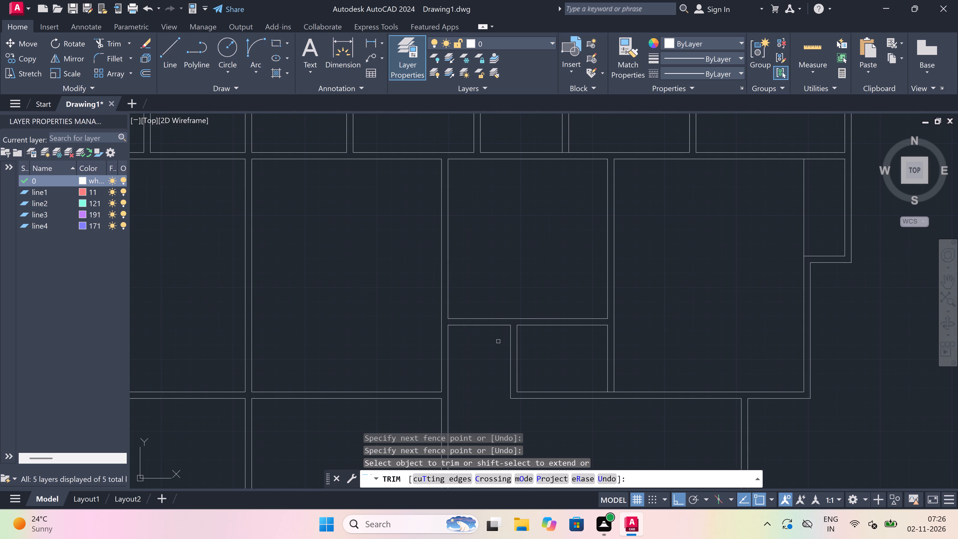
key(Escape)
Draw two short lines across the small room's east partition wall, one near its north end and one near its south end.
key(l)
key(space)
scroll(498, 341, down, 1)
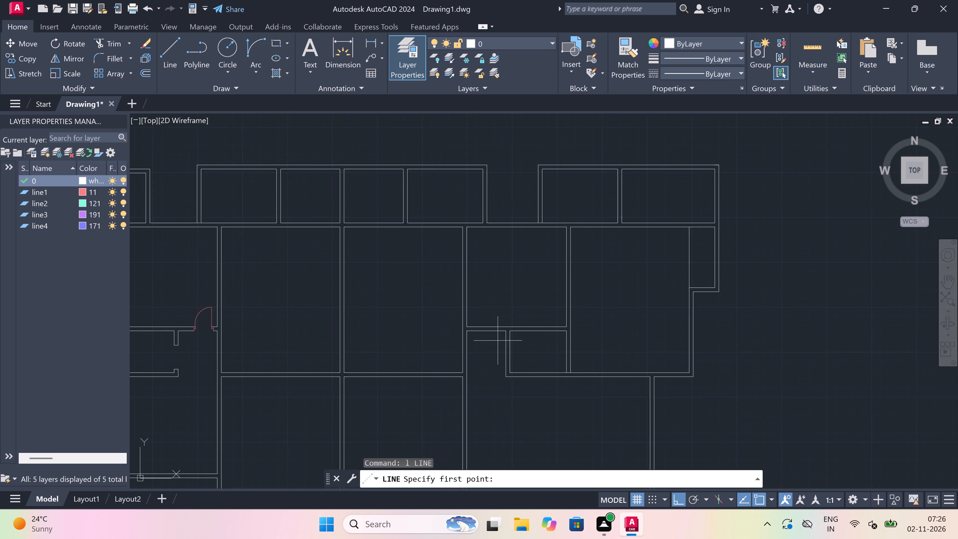
scroll(498, 341, down, 1)
scroll(507, 334, up, 3)
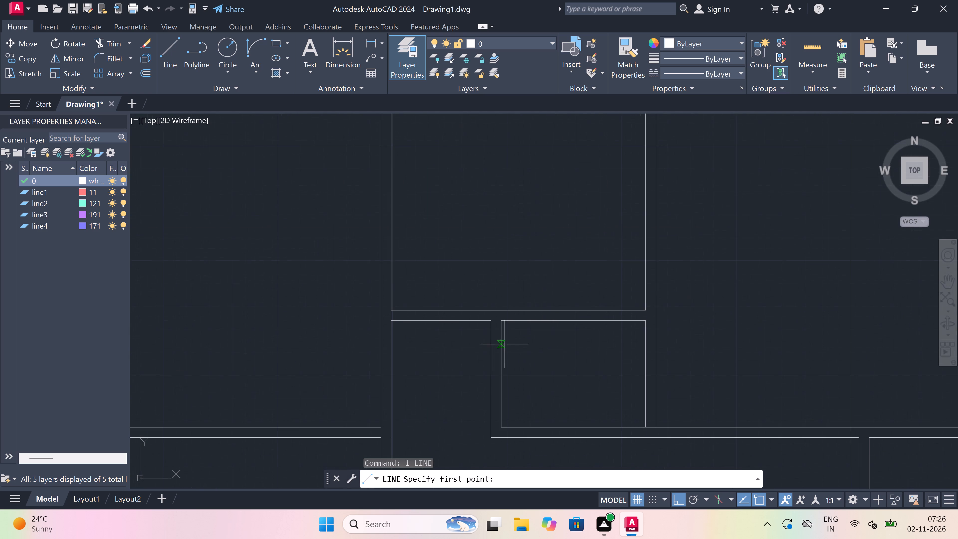
click(489, 359)
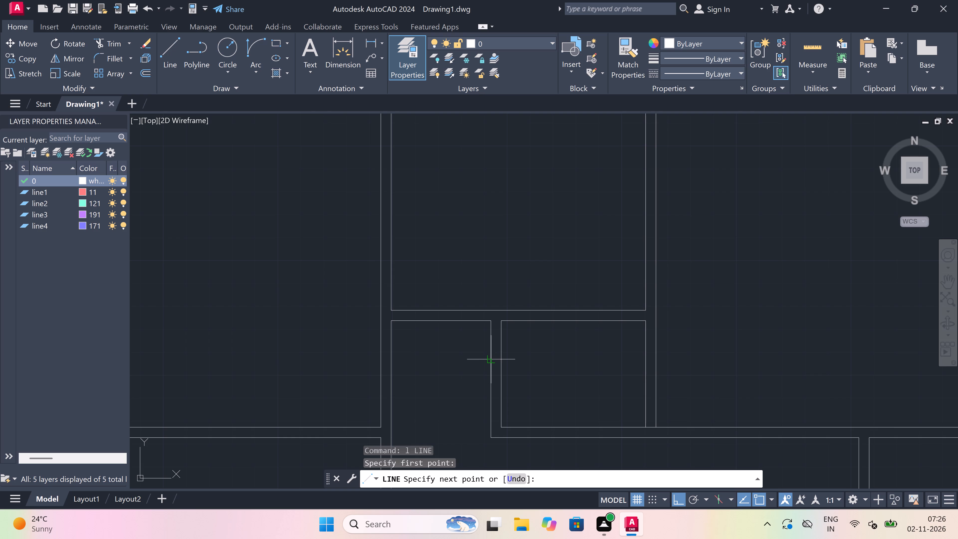
scroll(499, 362, up, 2)
click(501, 358)
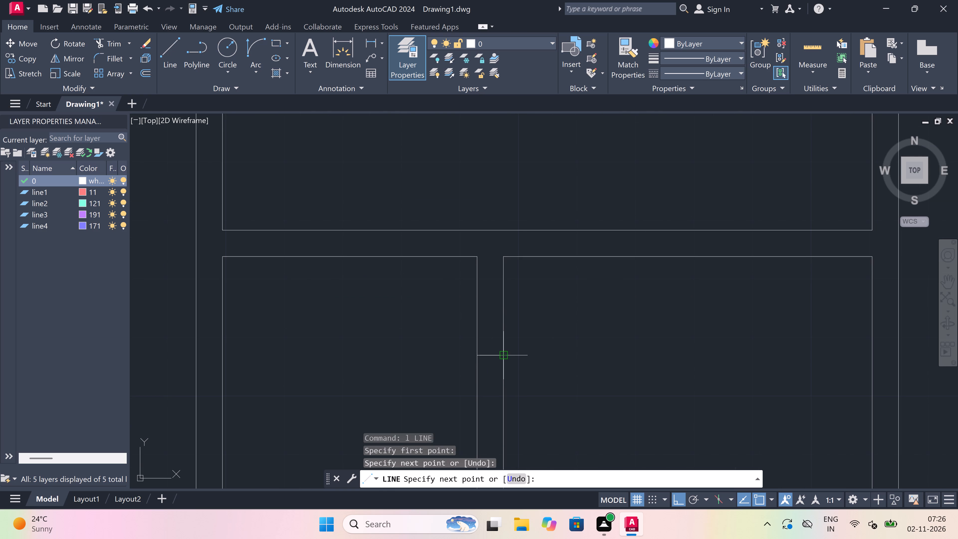
key(Escape)
scroll(501, 358, down, 4)
scroll(501, 372, up, 3)
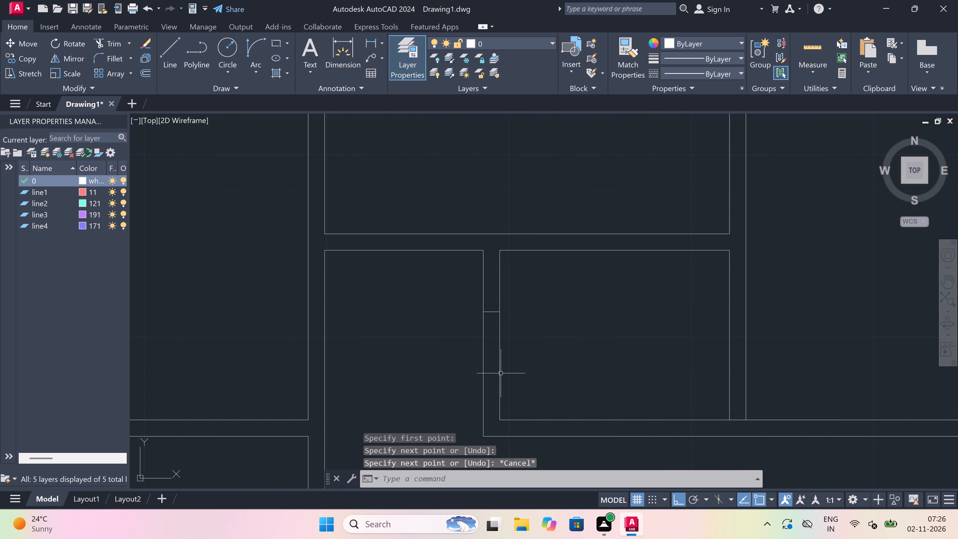
key(space)
click(500, 398)
click(480, 398)
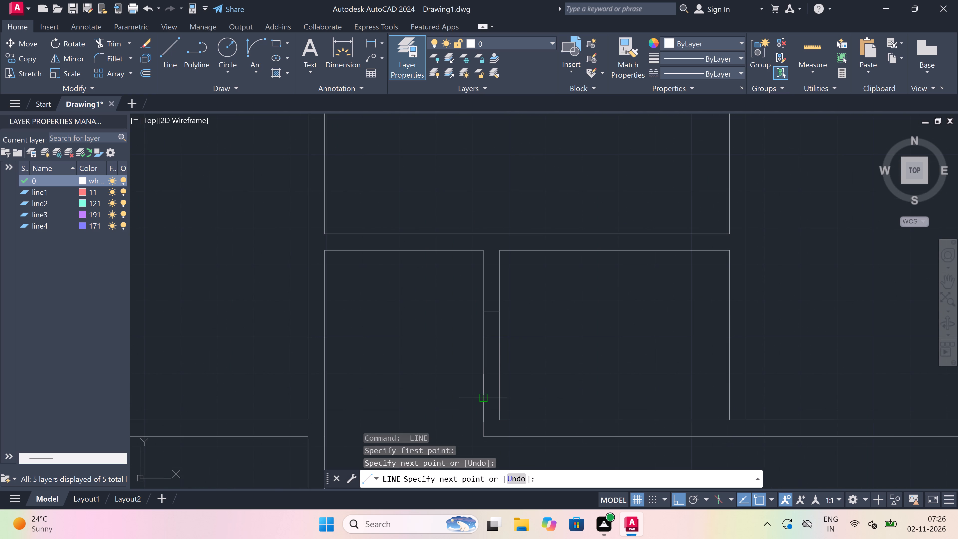
key(Escape)
Trim both partition wall lines between the two short cross lines to create the opening.
key(t)
key(r)
key(space)
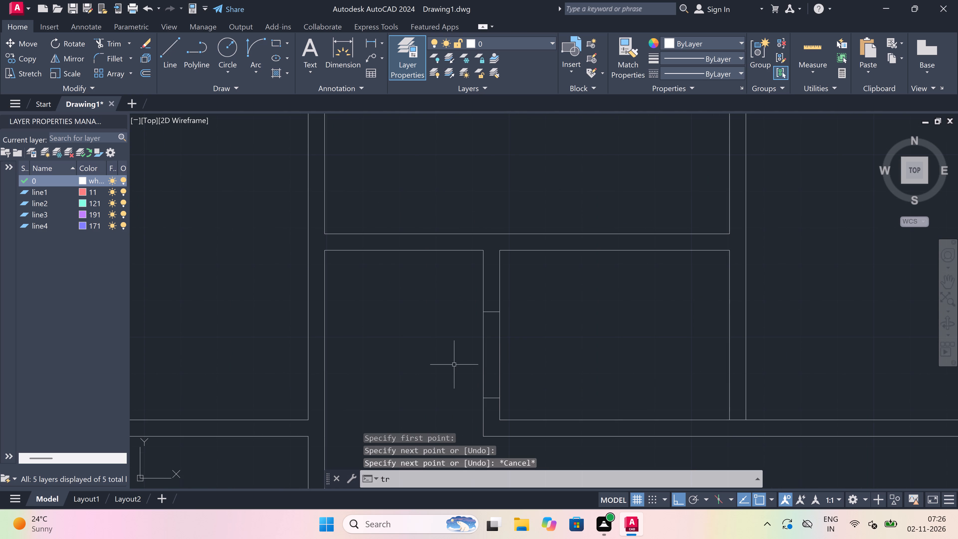
click(454, 364)
click(560, 352)
scroll(500, 344, down, 3)
key(Escape)
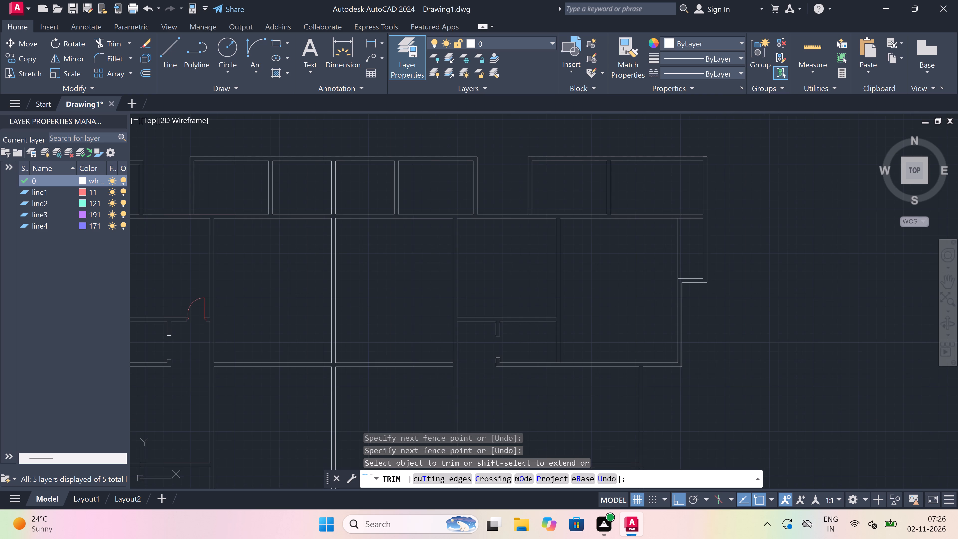
On layer line1, draw a jamb line across the horizontal wall north of the small room, just east of its west corner.
scroll(500, 344, down, 2)
scroll(493, 334, up, 3)
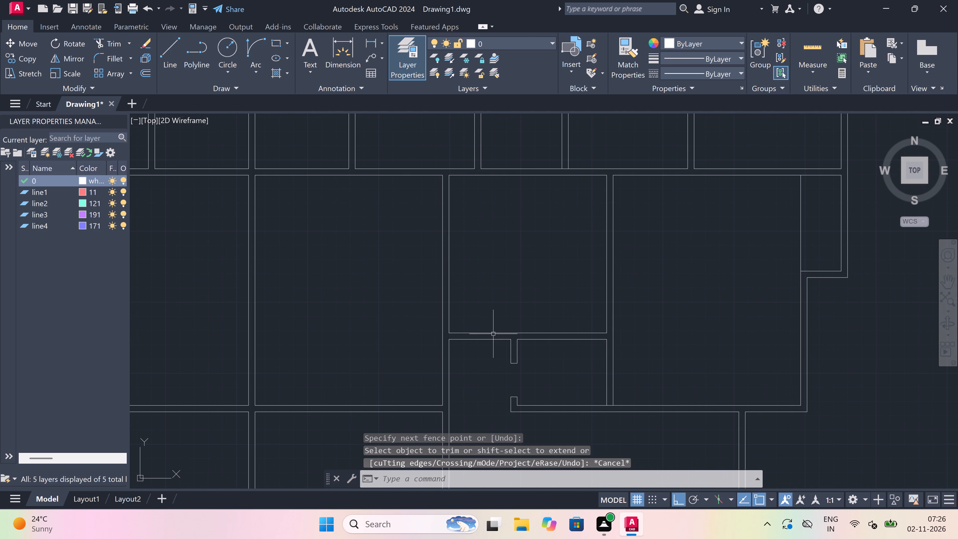
click(535, 39)
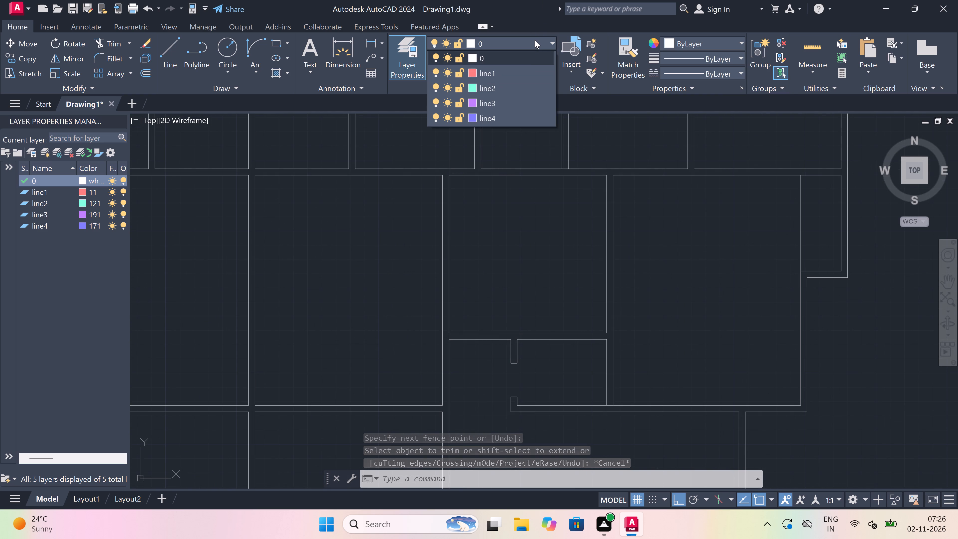
click(523, 79)
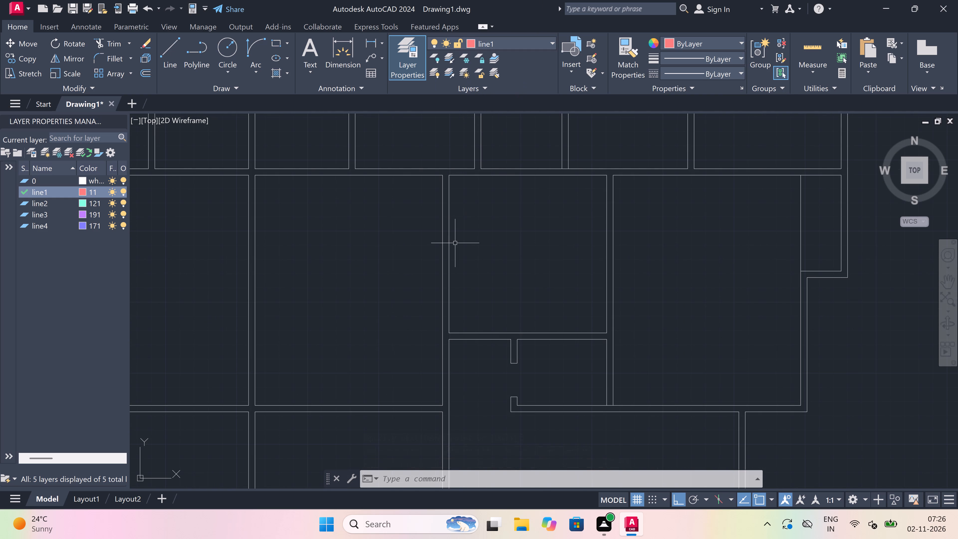
key(l)
key(space)
scroll(466, 335, up, 3)
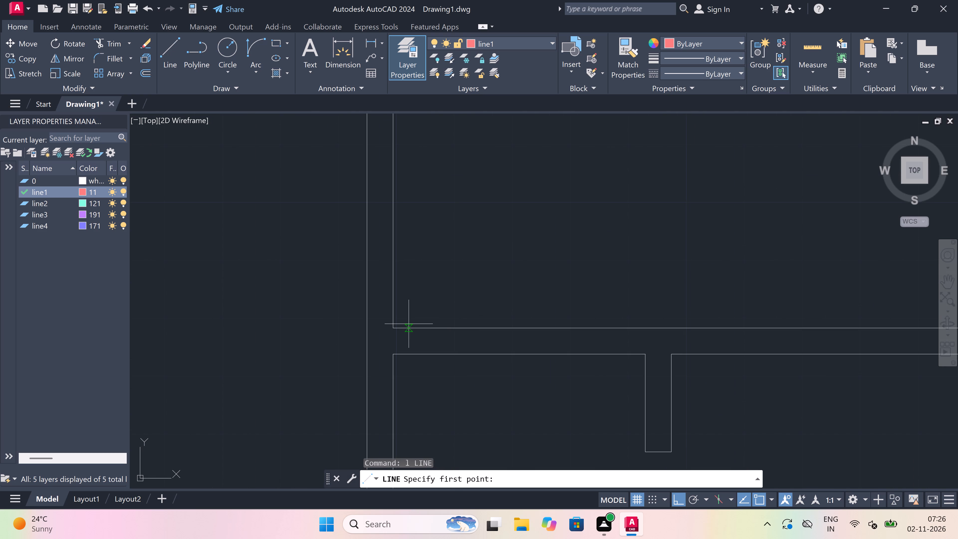
click(409, 324)
click(409, 347)
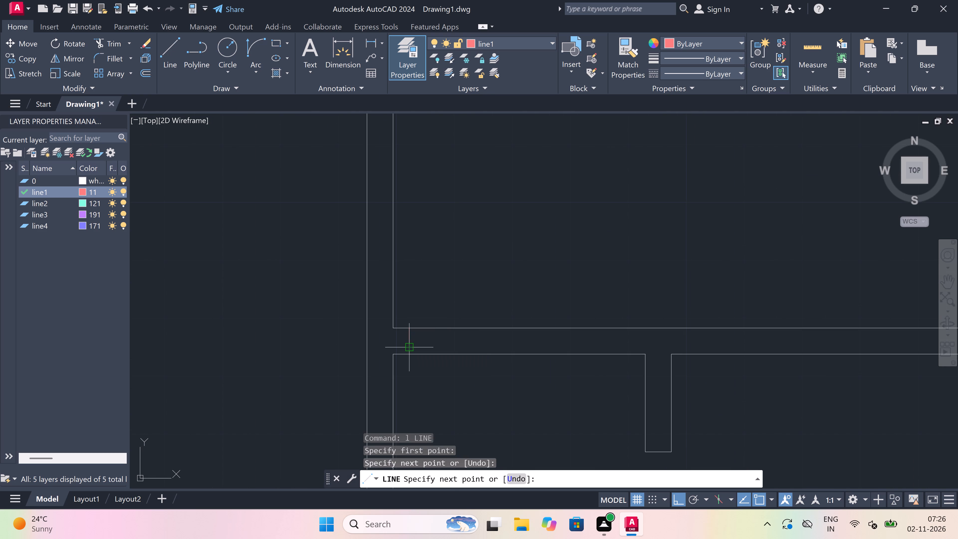
scroll(406, 347, up, 4)
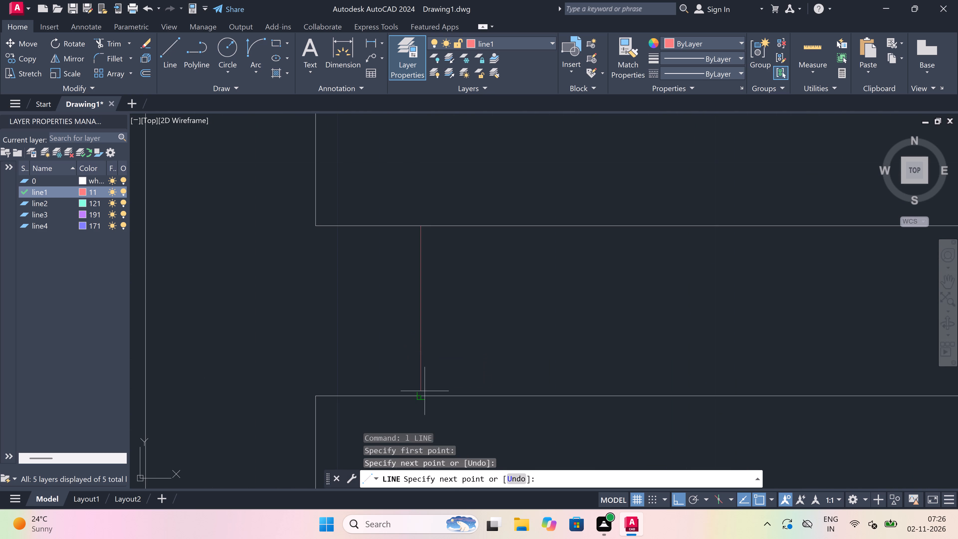
drag(422, 396, 421, 384)
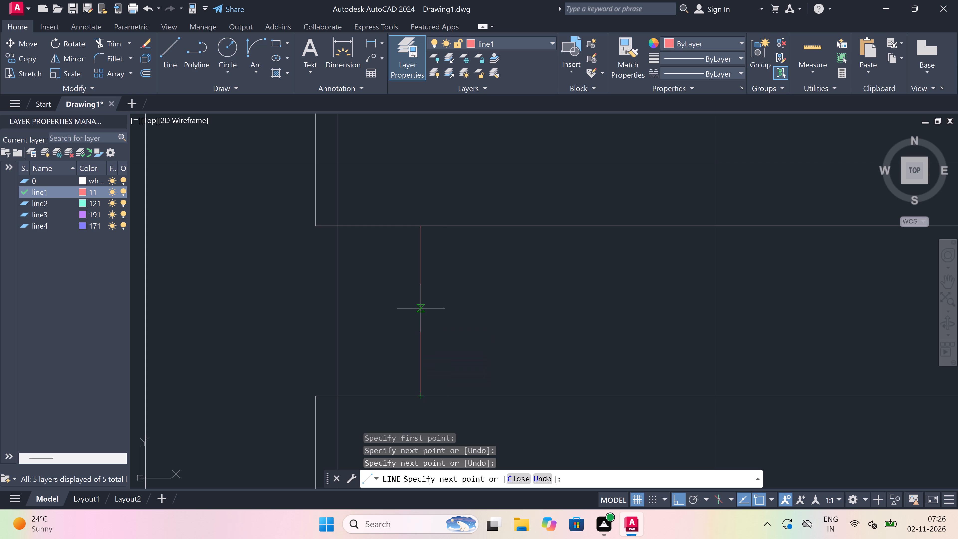
click(420, 320)
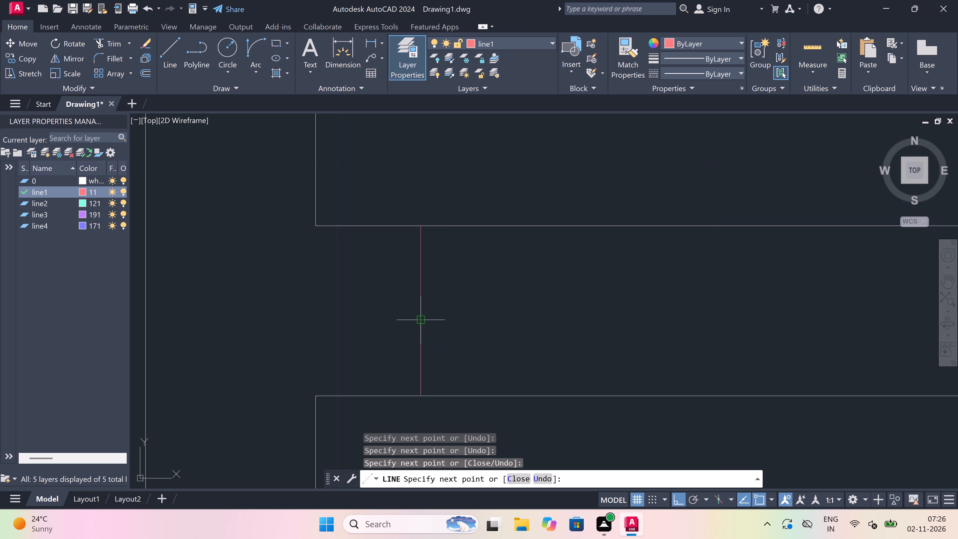
scroll(532, 307, down, 2)
scroll(557, 309, up, 1)
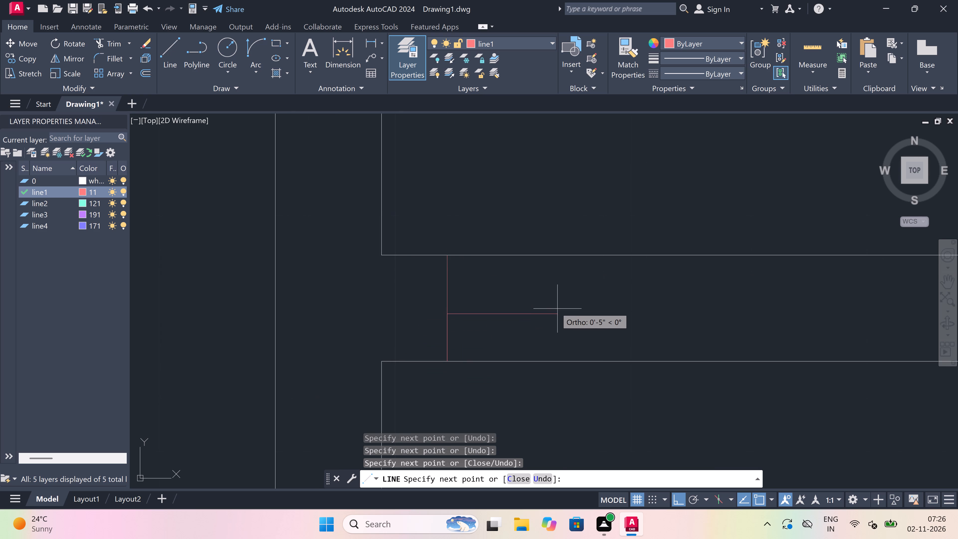
key(Escape)
From the middle of the jamb line, draw a 2" line east and a 2' door leaf line north.
key(space)
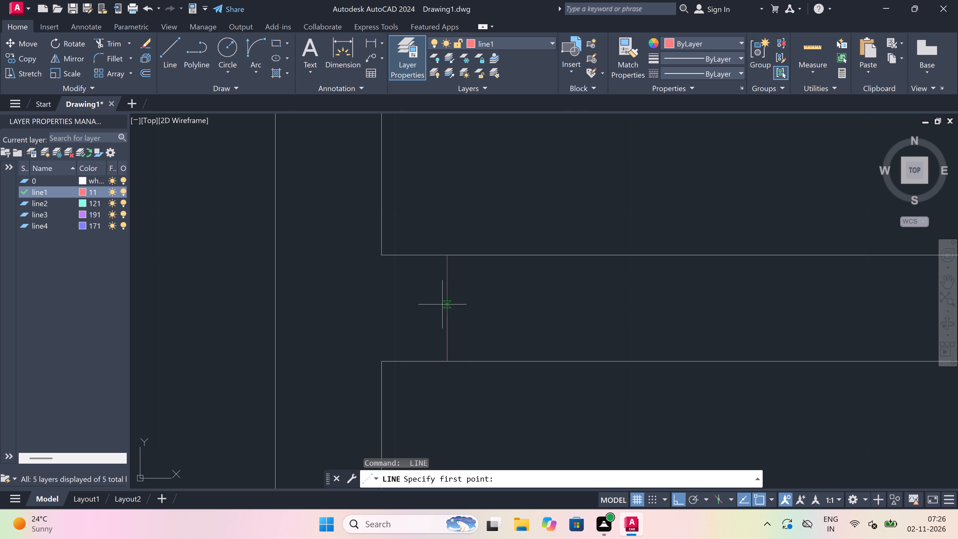
drag(443, 304, 457, 304)
scroll(436, 297, down, 3)
scroll(472, 296, up, 3)
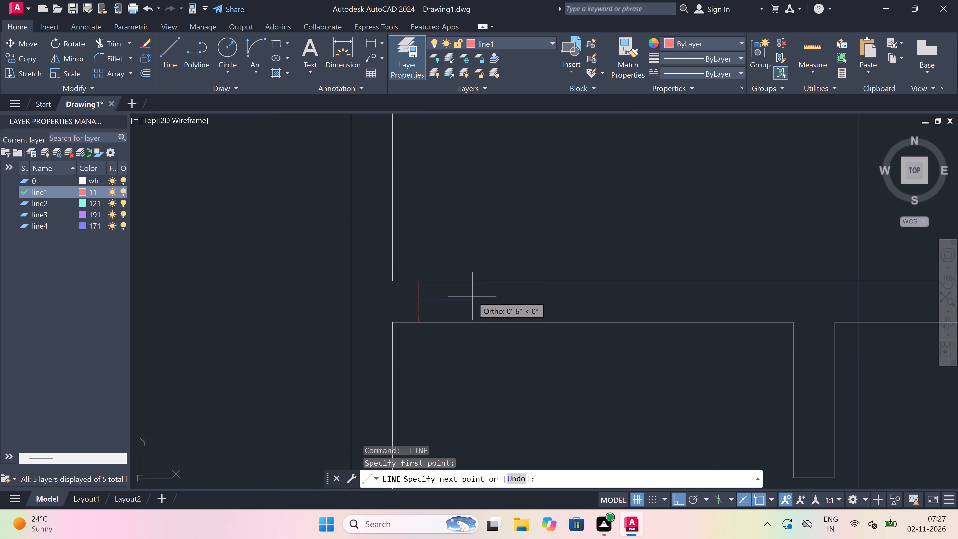
key(2)
text(")
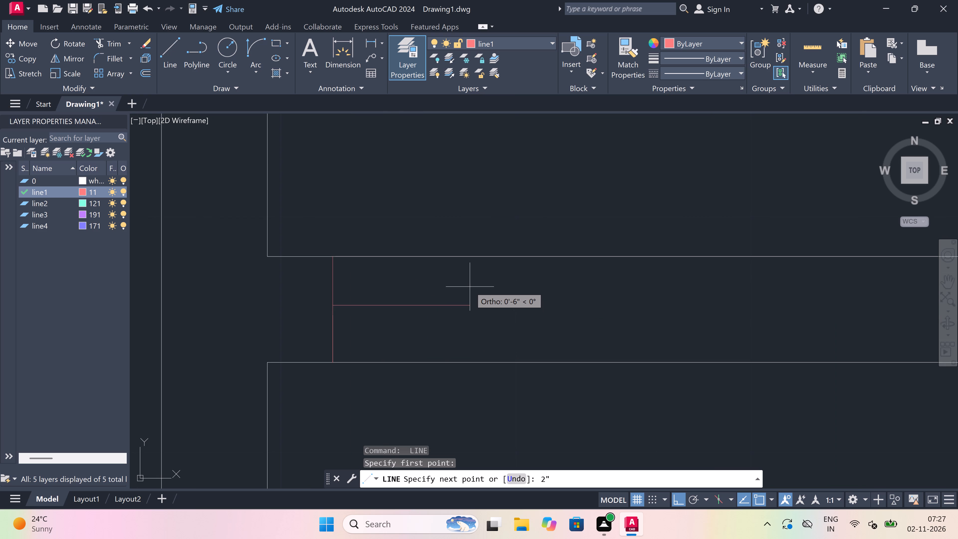
key(space)
scroll(470, 287, down, 5)
scroll(464, 272, up, 4)
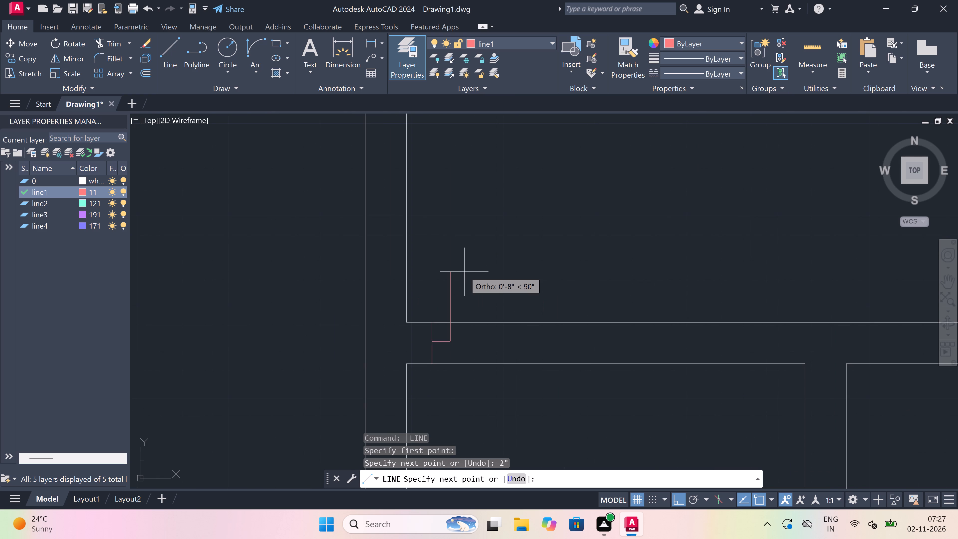
key(2)
text(')
key(space)
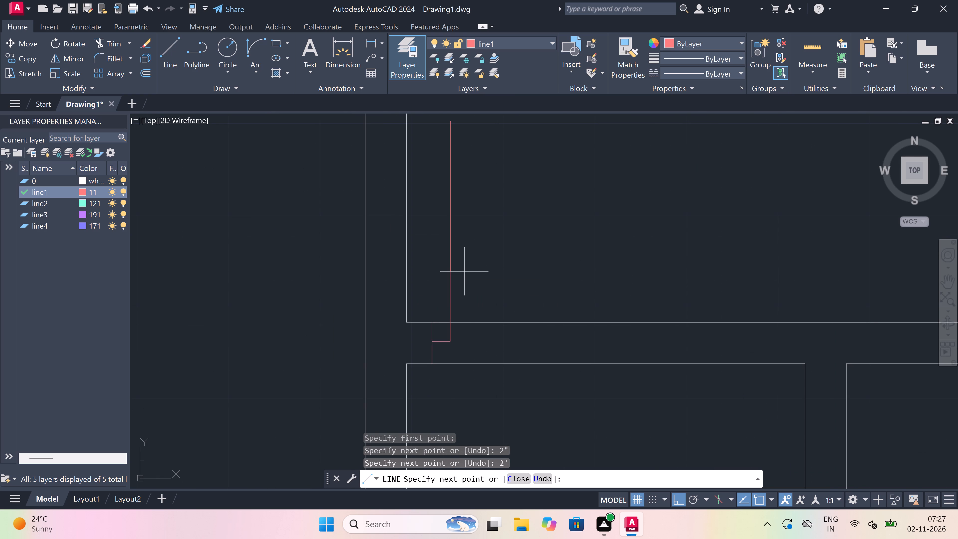
key(Escape)
Draw the opposite jamb line across the same wall further east, with a 2" line running west from its middle.
key(space)
scroll(422, 302, down, 5)
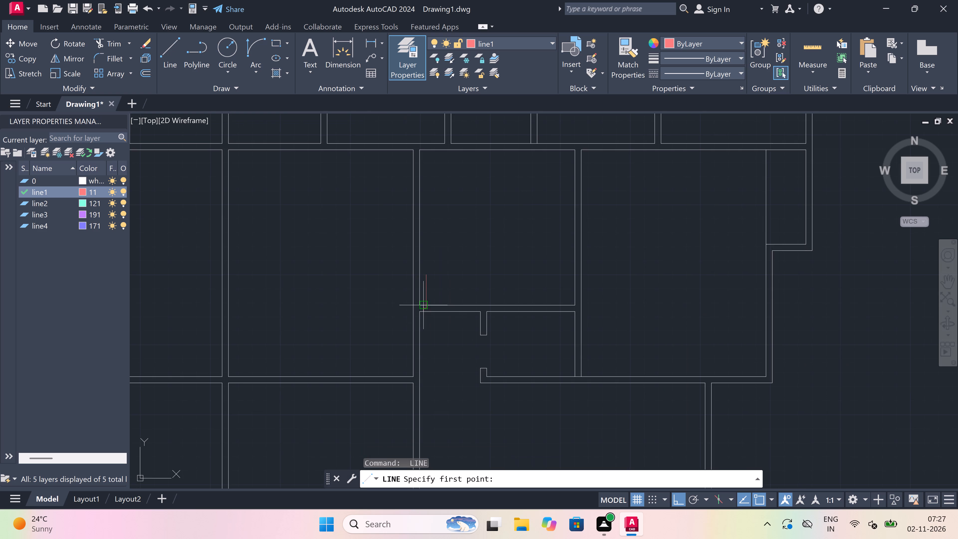
scroll(468, 293, up, 4)
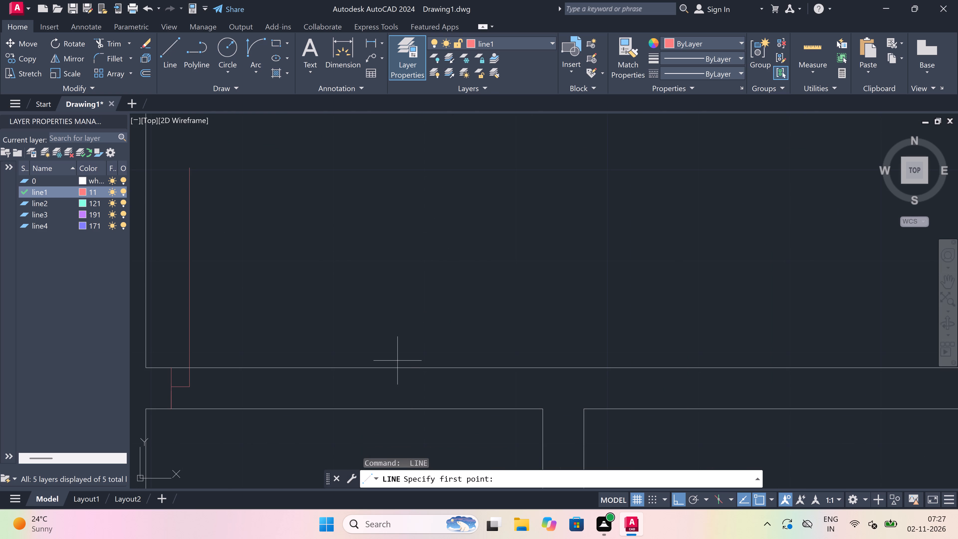
click(374, 366)
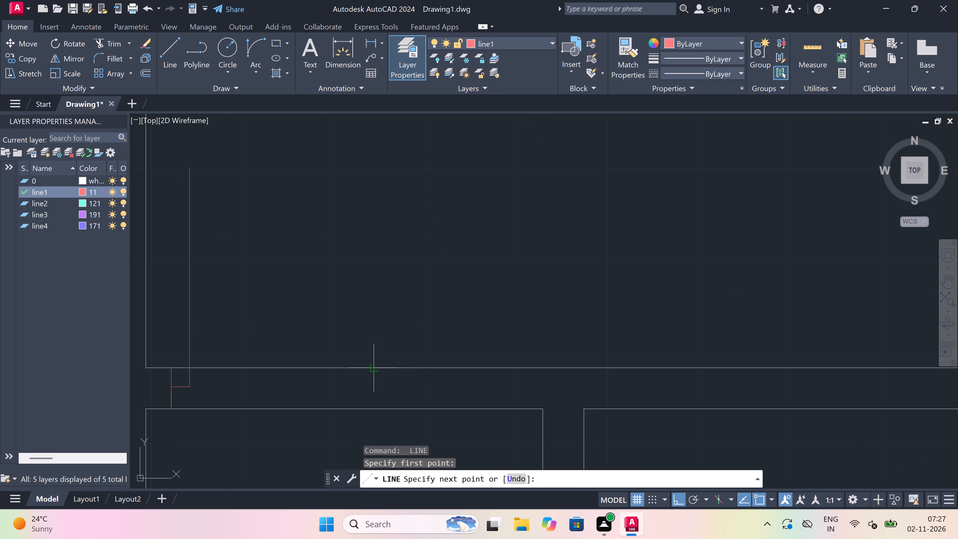
click(370, 409)
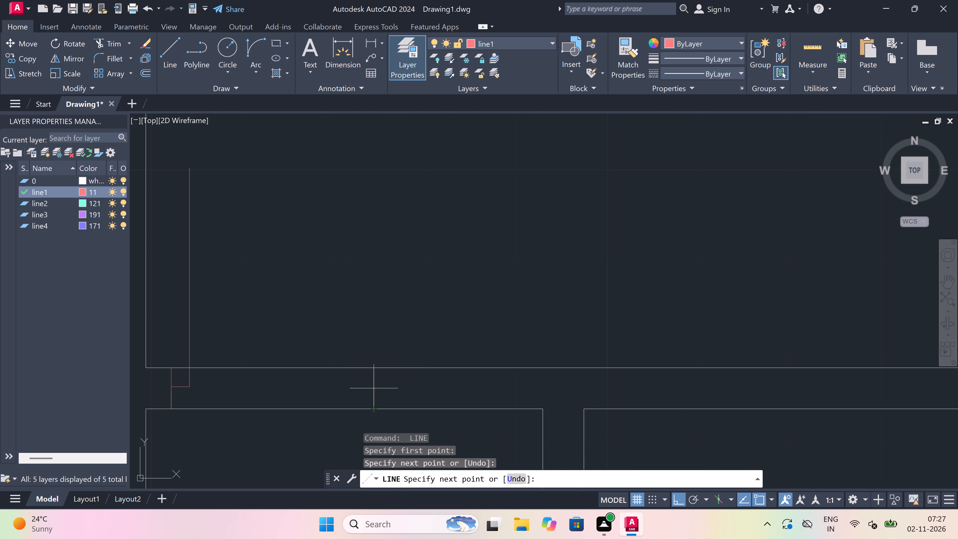
click(371, 386)
key(2)
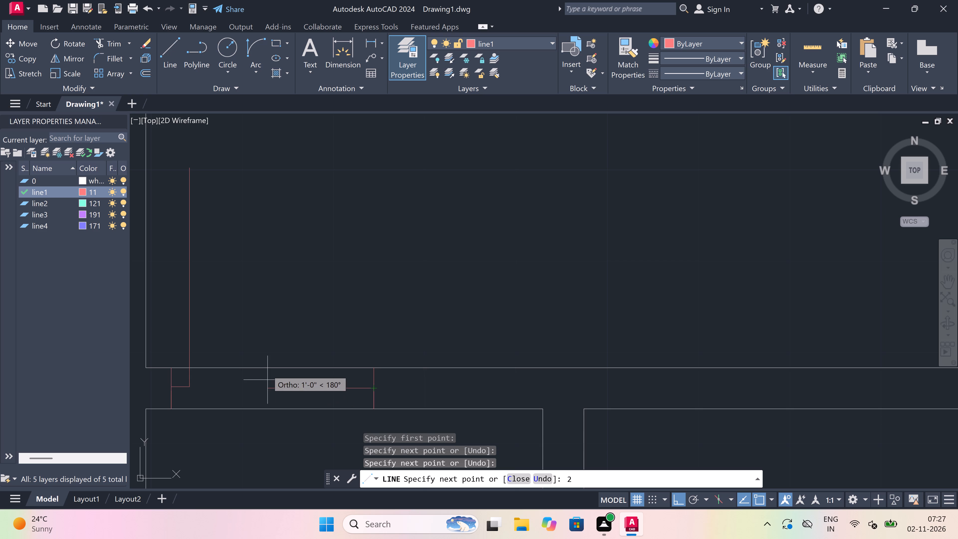
key(shift+quotedbl)
key(space)
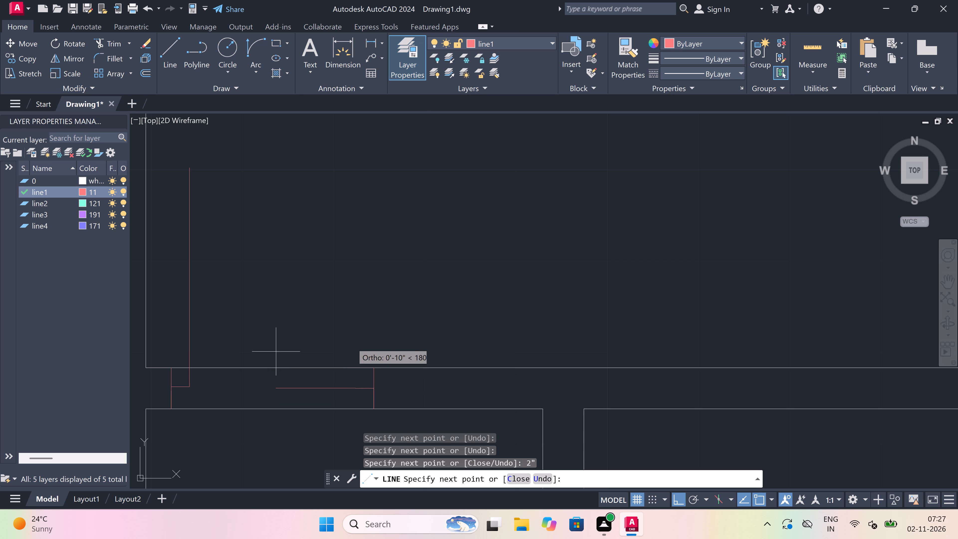
key(Escape)
Draw the door swing arc from the north end of the 2' leaf to the free end of the opposite 2" line.
scroll(416, 340, down, 2)
scroll(355, 339, up, 2)
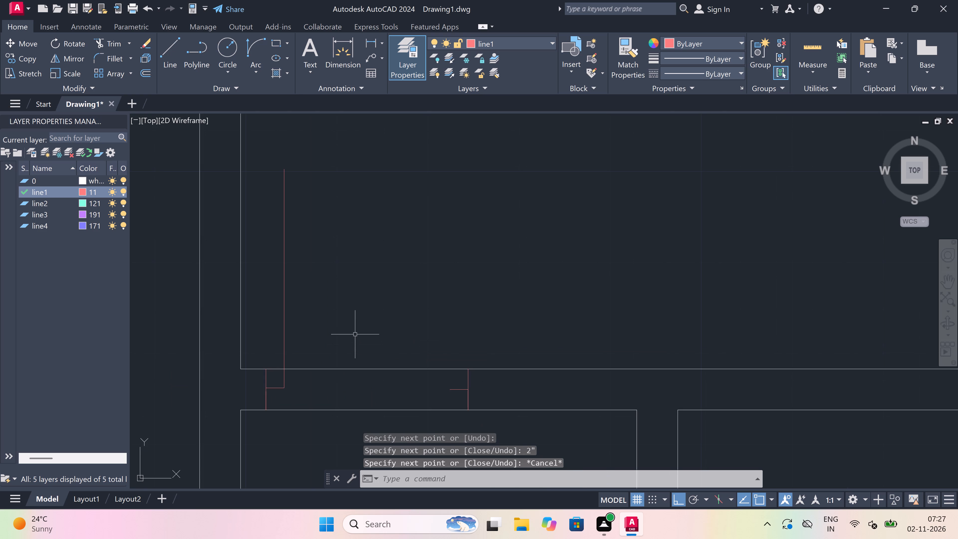
click(253, 42)
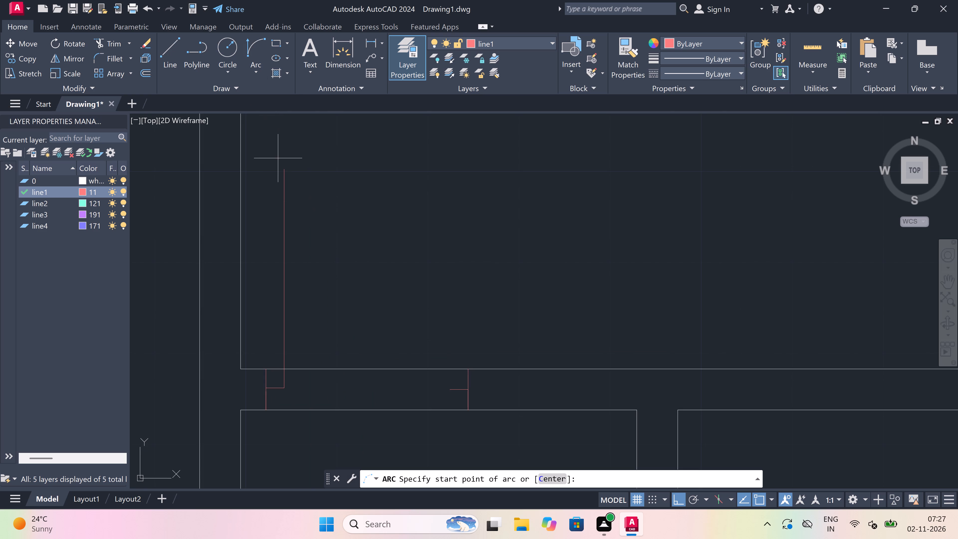
drag(283, 168, 295, 190)
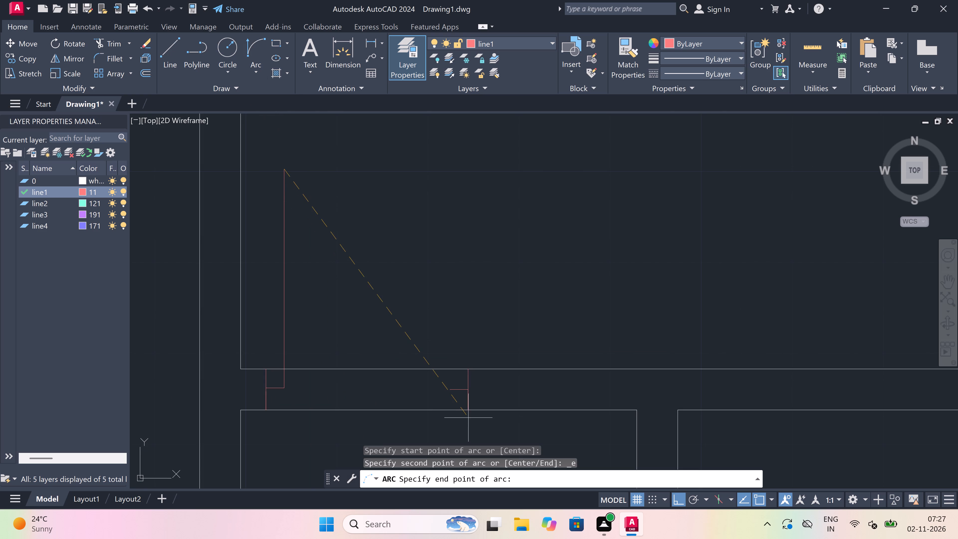
drag(451, 393, 451, 387)
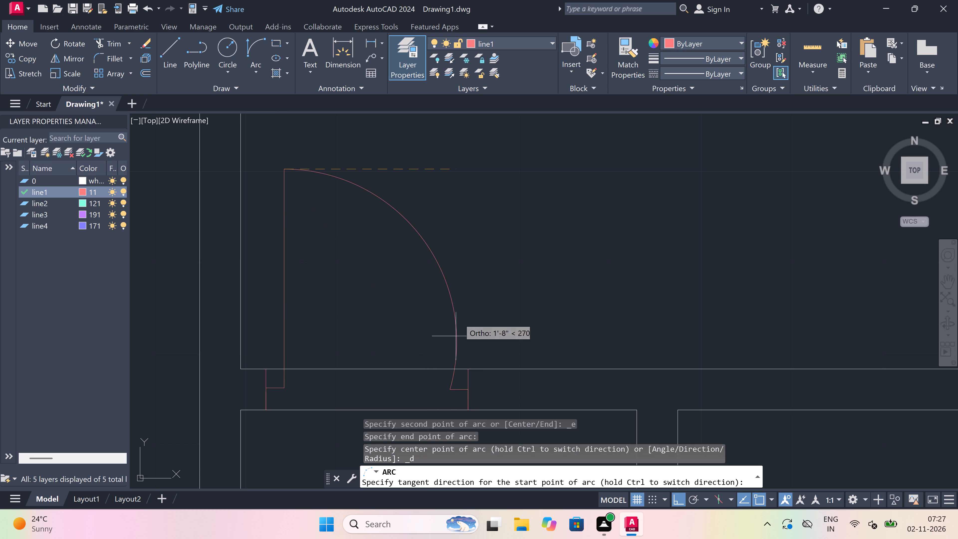
click(462, 296)
Trim both horizontal wall lines between the two jambs to open the wall under the door swing.
key(t)
key(r)
key(space)
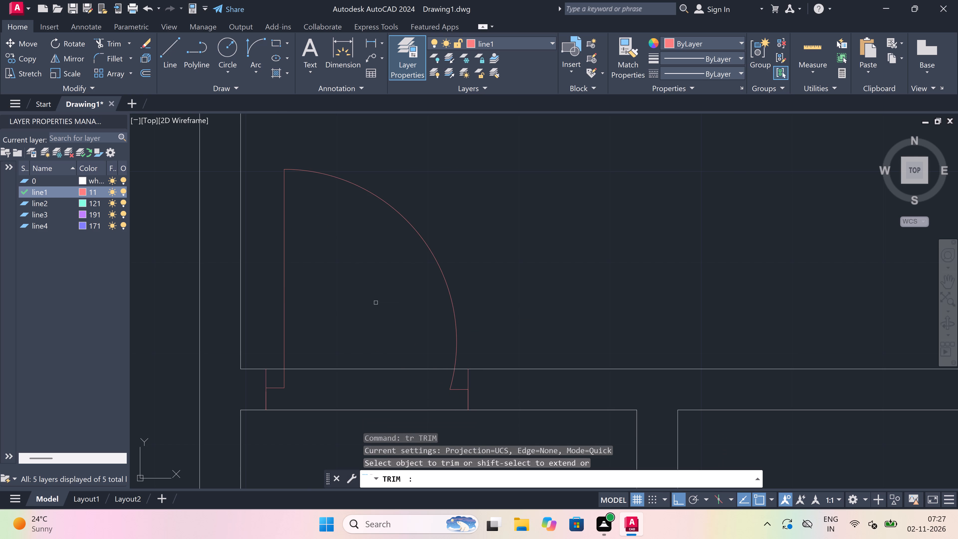
scroll(376, 302, down, 2)
click(376, 303)
click(376, 415)
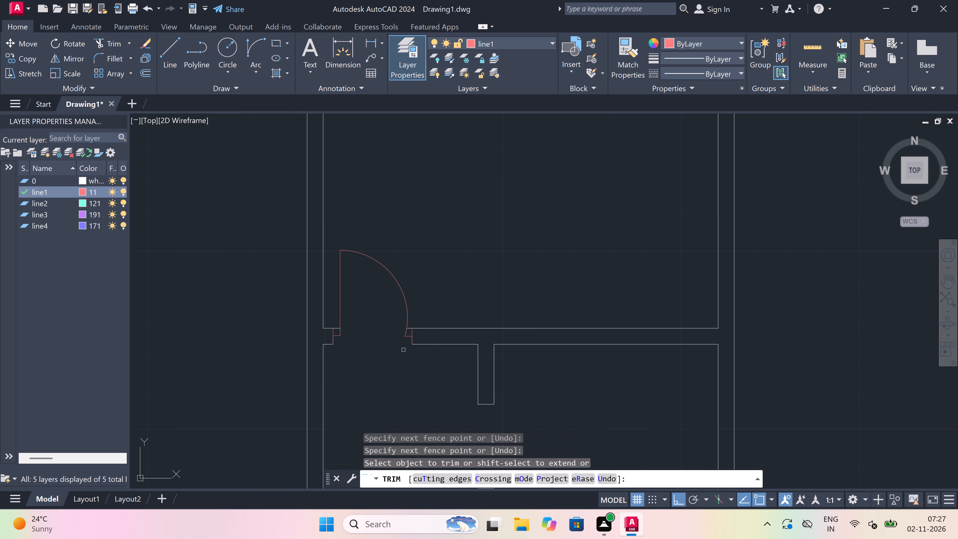
key(Escape)
Draw a jamb line across the horizontal wall south of the large eastern room, just east of the small room's partition.
scroll(476, 283, down, 5)
scroll(472, 309, up, 1)
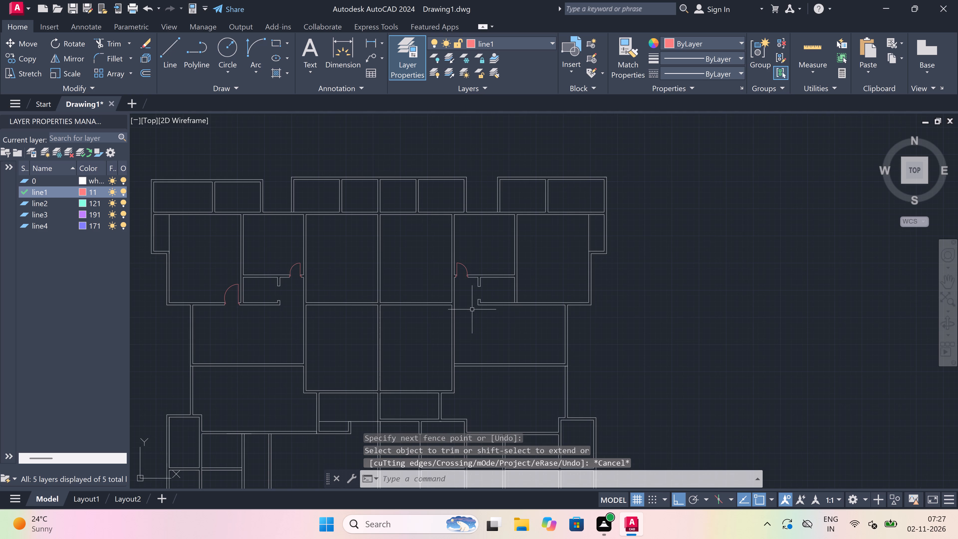
key(l)
key(space)
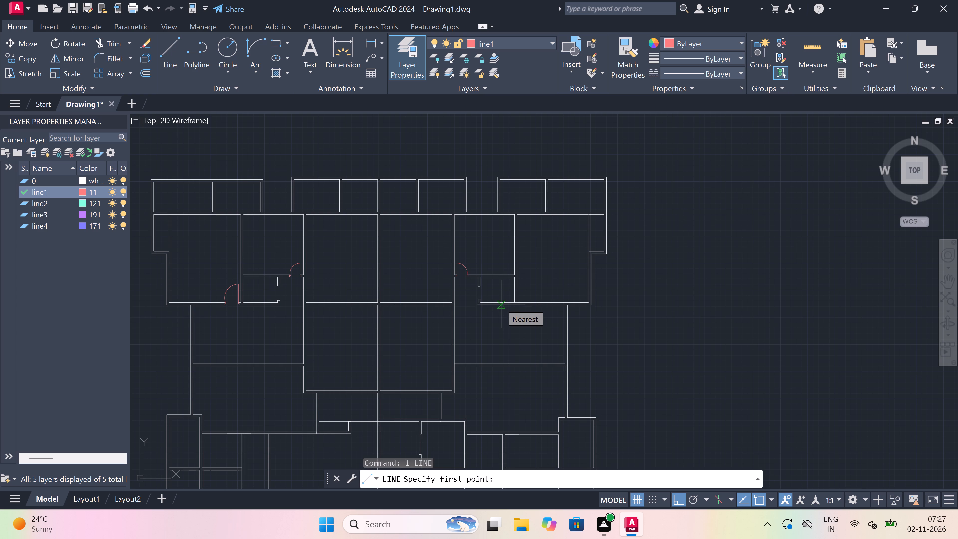
scroll(512, 299, up, 3)
scroll(573, 308, up, 2)
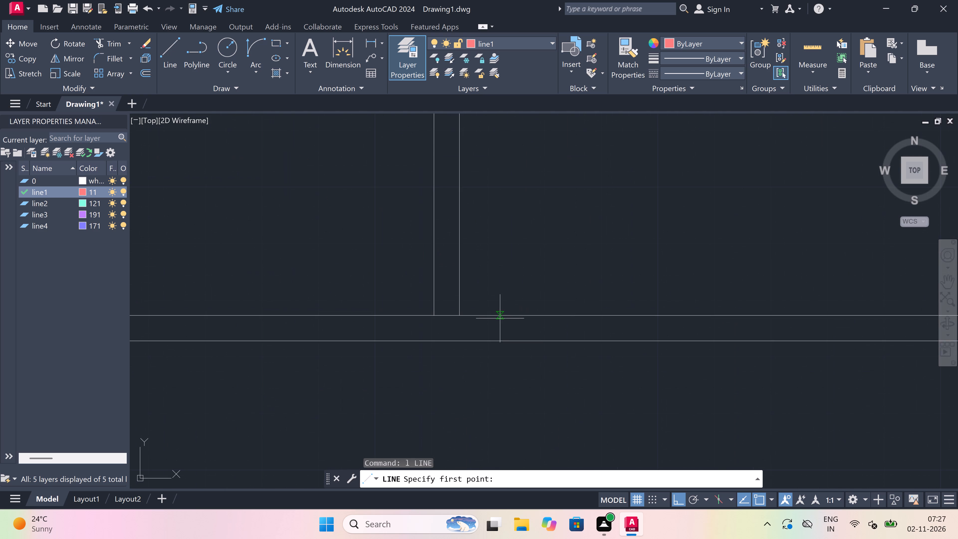
click(477, 315)
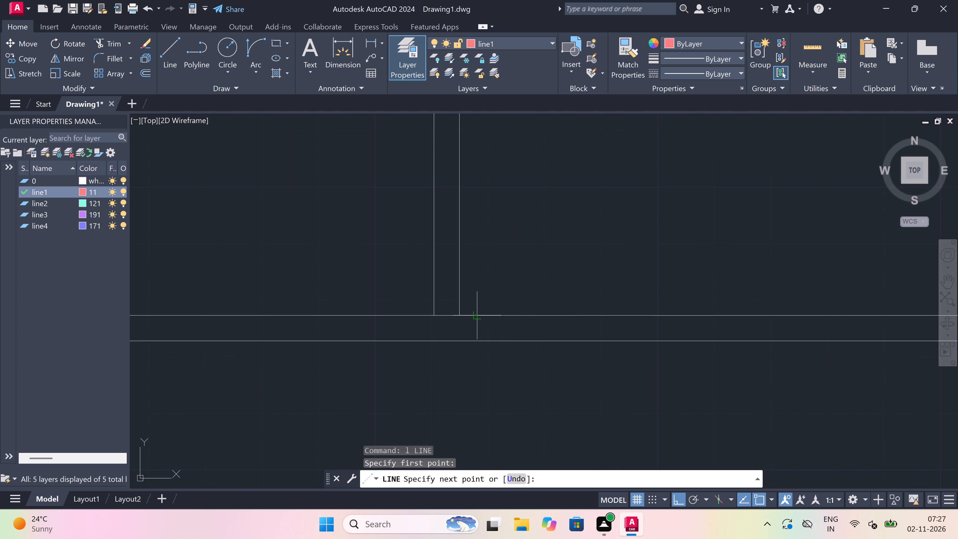
click(479, 337)
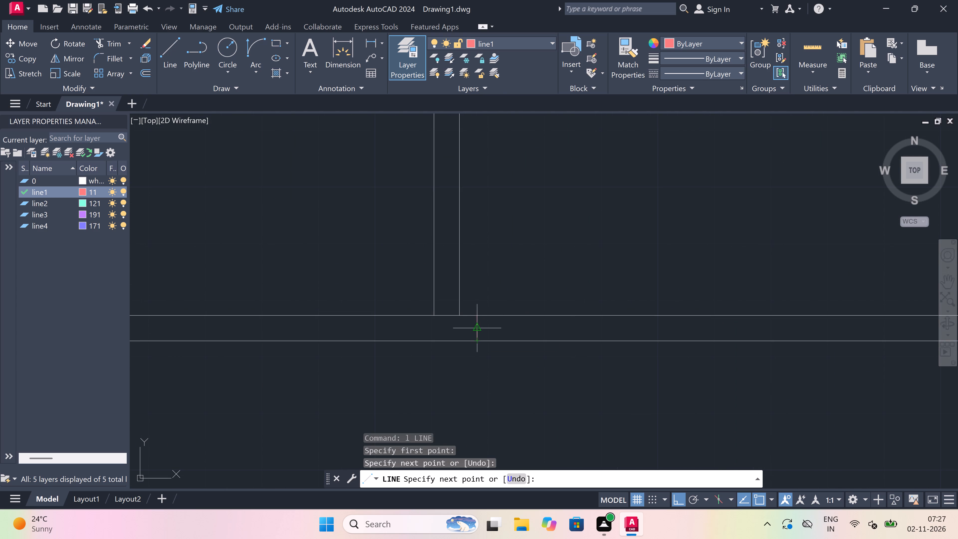
From the middle of this jamb line, draw a 2" line east and a 3' door leaf line north.
drag(477, 331, 482, 330)
key(2)
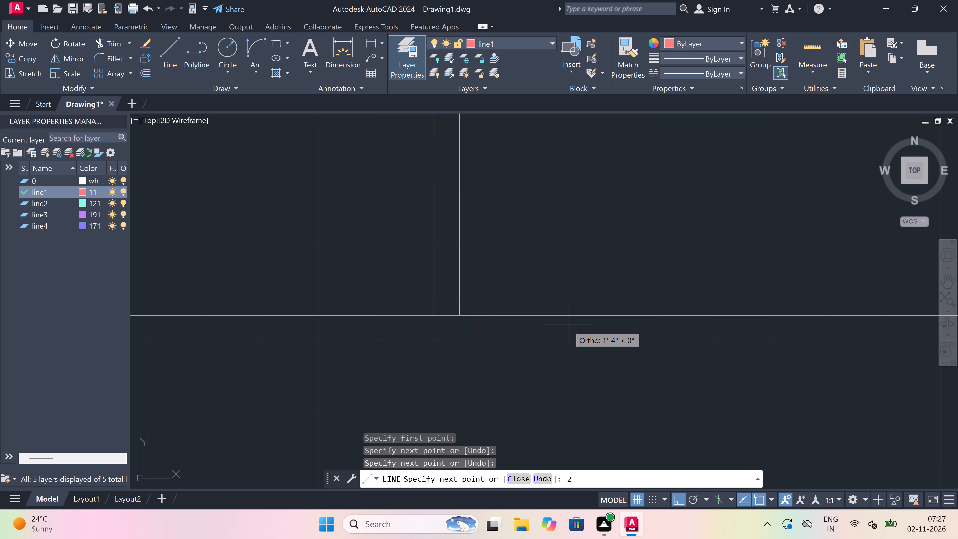
text(")
key(space)
scroll(568, 325, down, 3)
scroll(551, 301, up, 3)
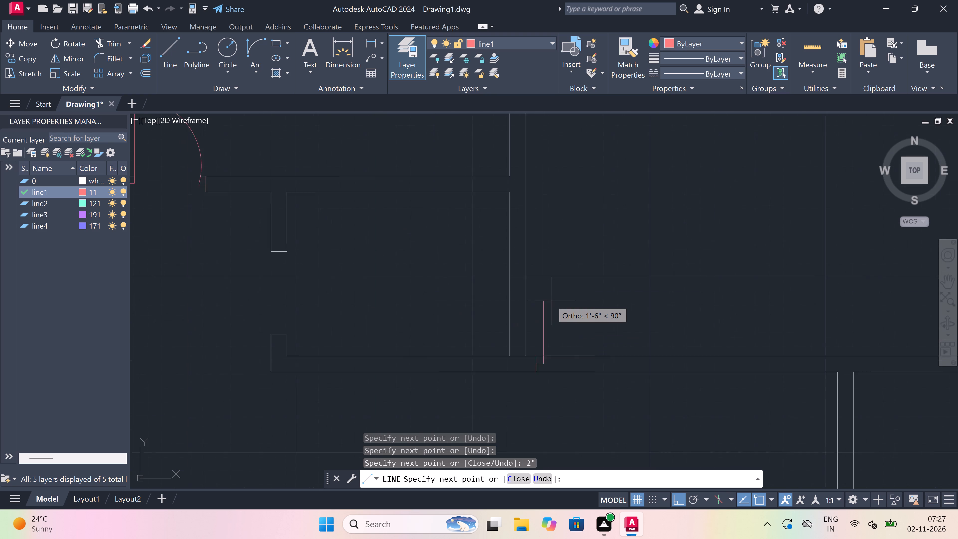
key(2)
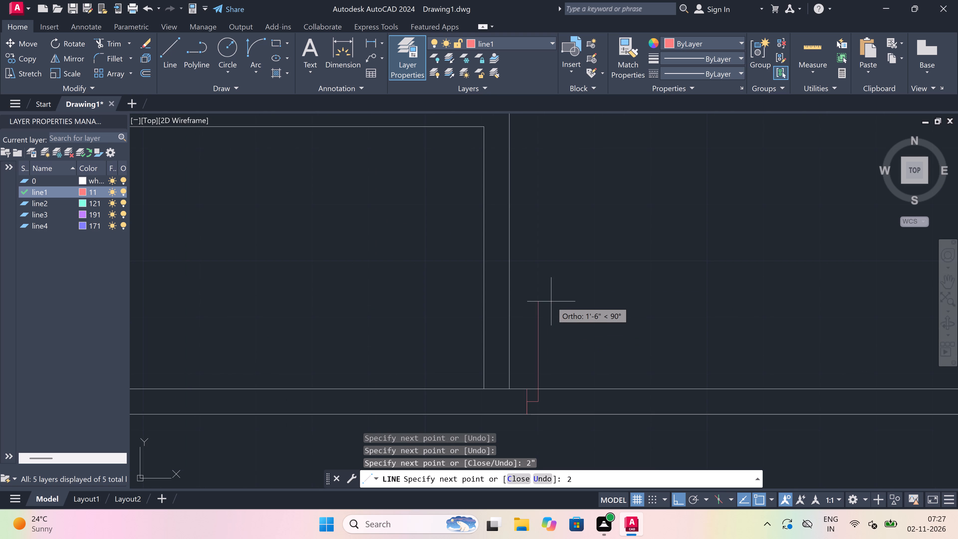
key(BackSpace)
text(3')
key(space)
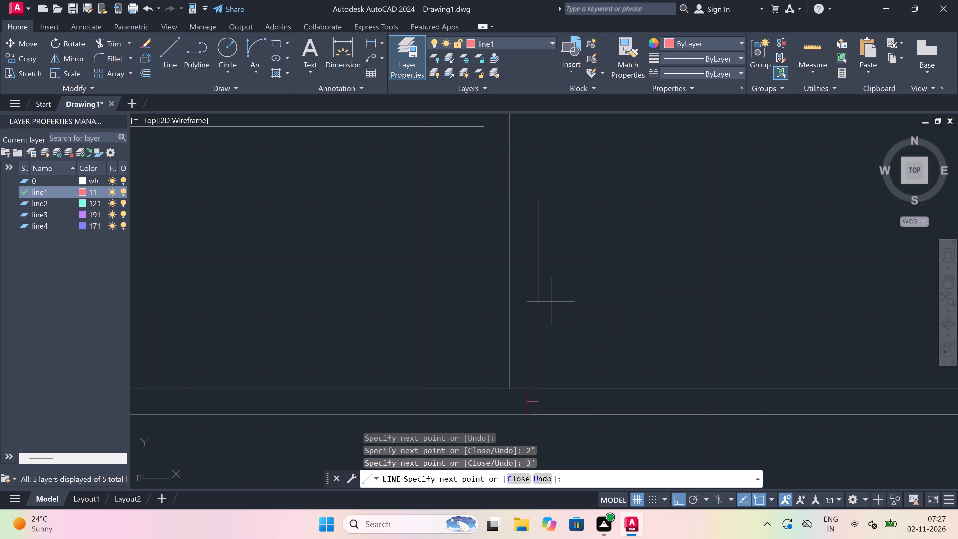
key(Escape)
Draw the opposite jamb line across the same wall further east, with a 2" line running west from its middle.
key(space)
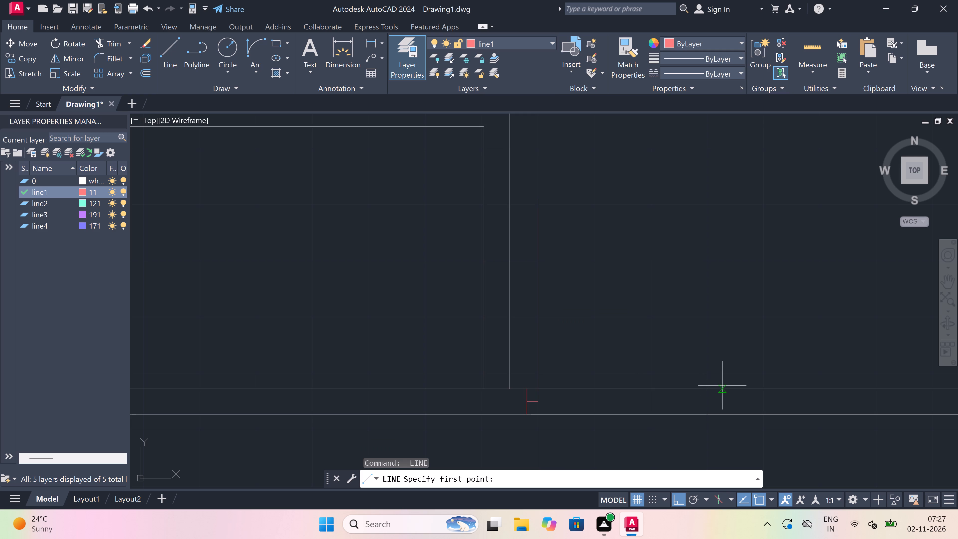
click(710, 389)
click(709, 411)
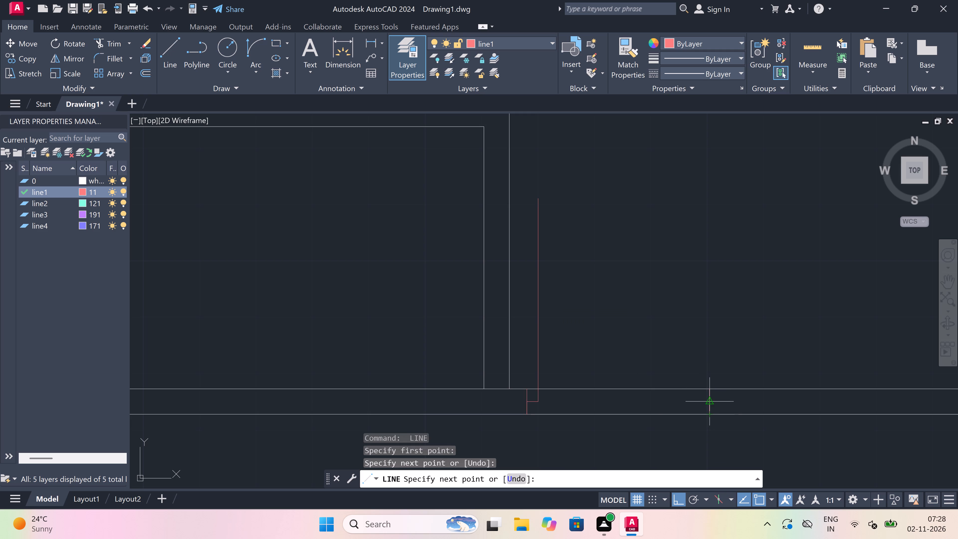
drag(708, 404, 703, 404)
key(2)
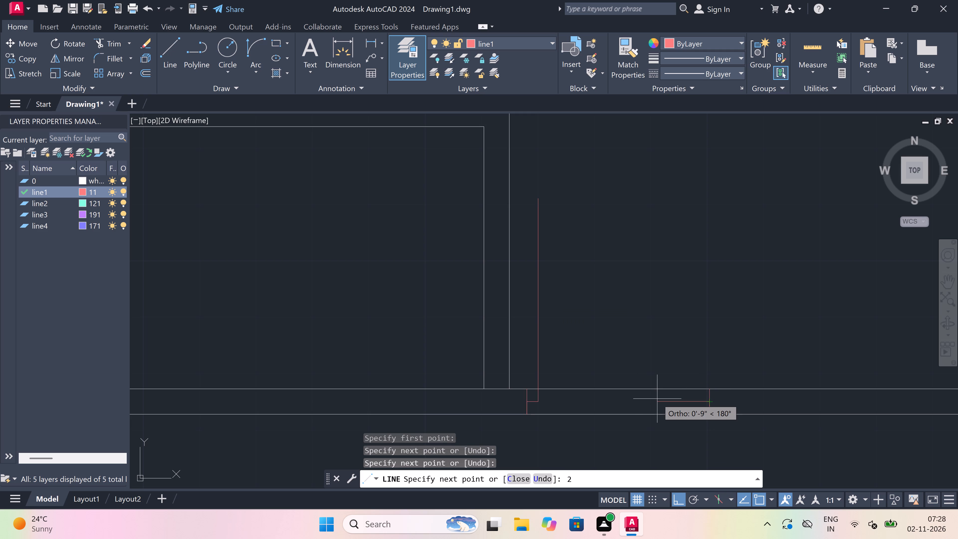
text(")
key(space)
key(Escape)
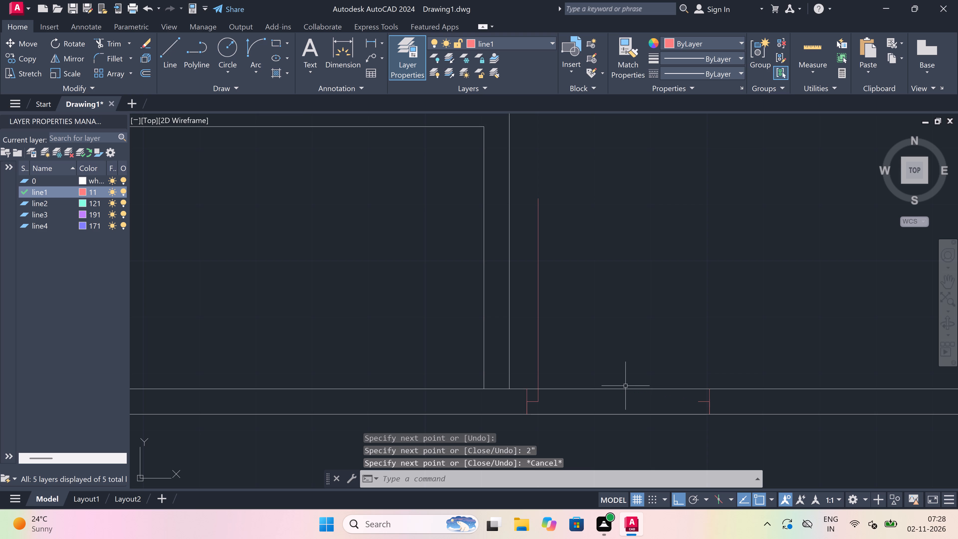
Draw the door swing arc from the north end of the 3' leaf to the free end of the opposite 2" line.
click(258, 44)
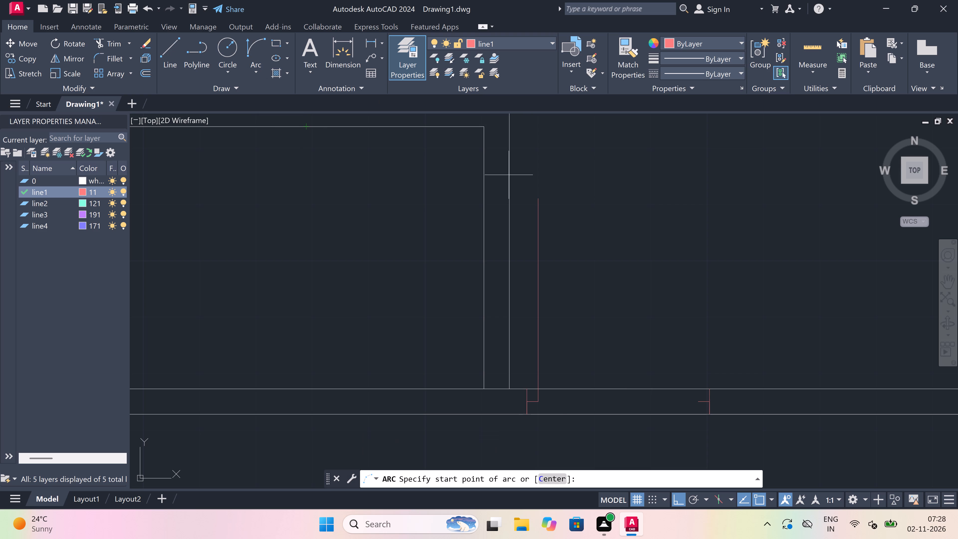
click(536, 199)
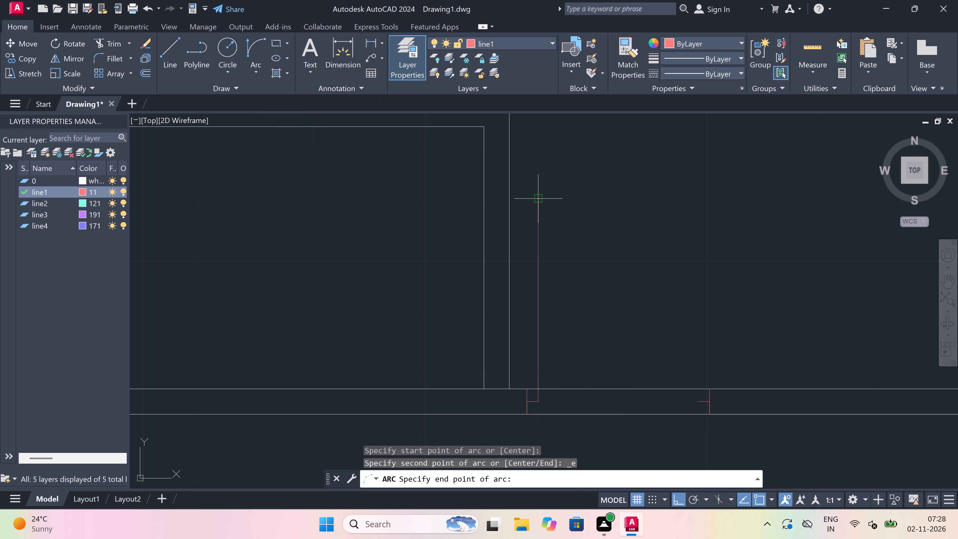
drag(700, 400, 700, 397)
click(703, 293)
Trim both wall lines between the two jambs to create the opening for the 3' door.
key(t)
key(r)
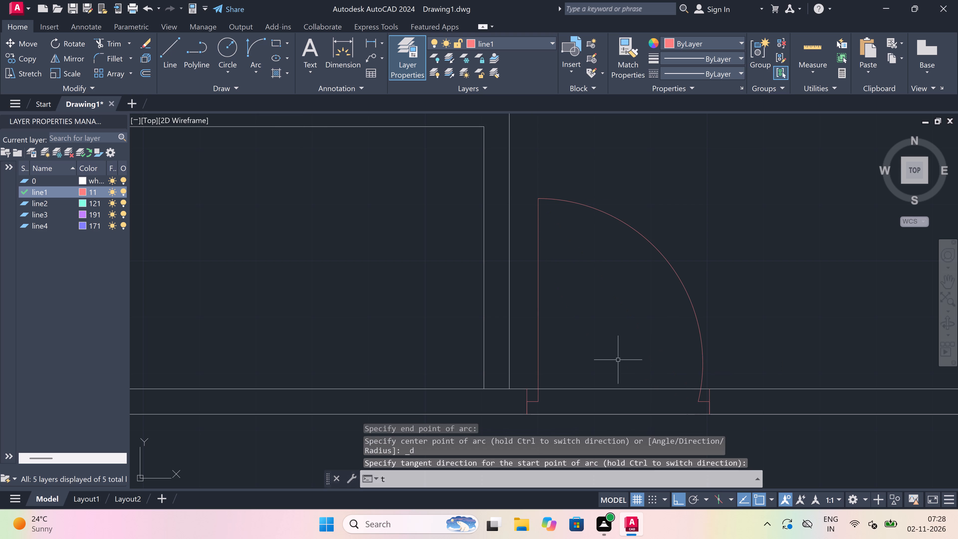
click(617, 360)
key(space)
drag(612, 431, 611, 416)
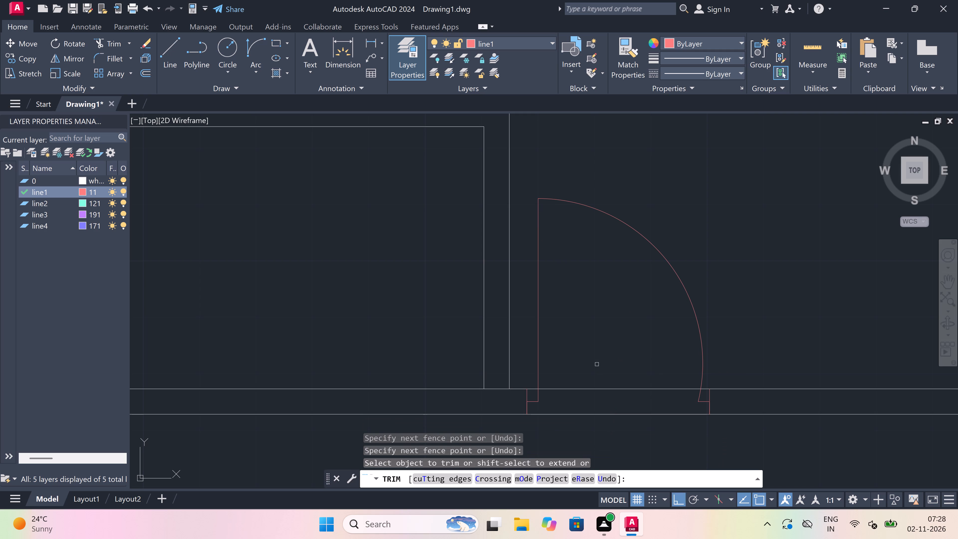
click(597, 364)
click(597, 423)
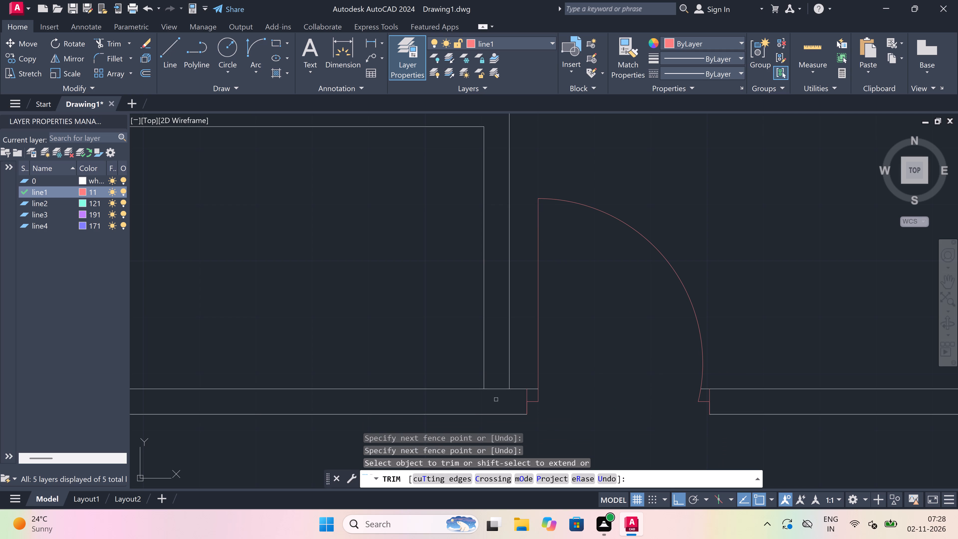
Trim the horizontal wall line crossing the partition's base just west of the 3' door to open the wall junction.
scroll(495, 399, up, 1)
click(495, 399)
click(495, 371)
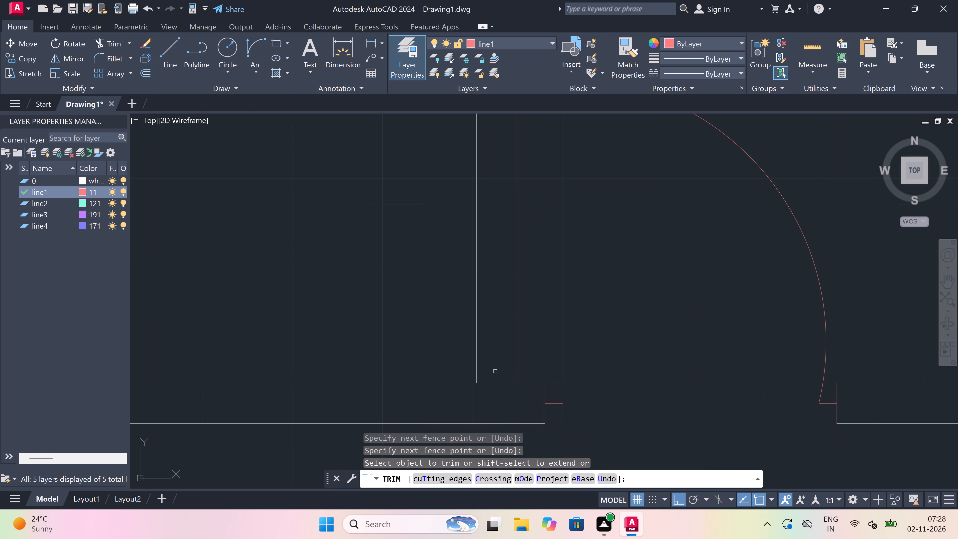
key(Escape)
Draw a jamb line across the horizontal wall below the two northwest rooms, just east of the partition between them.
scroll(495, 371, down, 5)
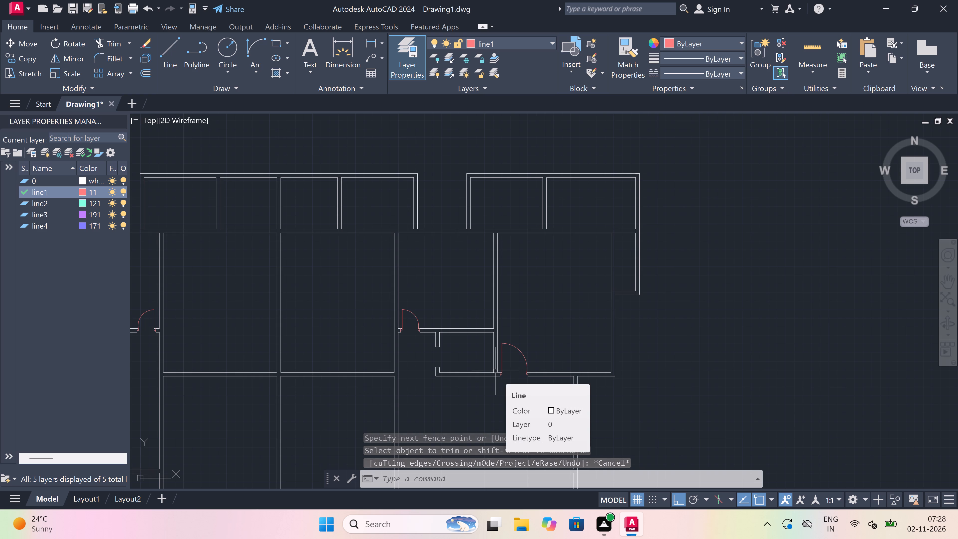
text(l)
key(space)
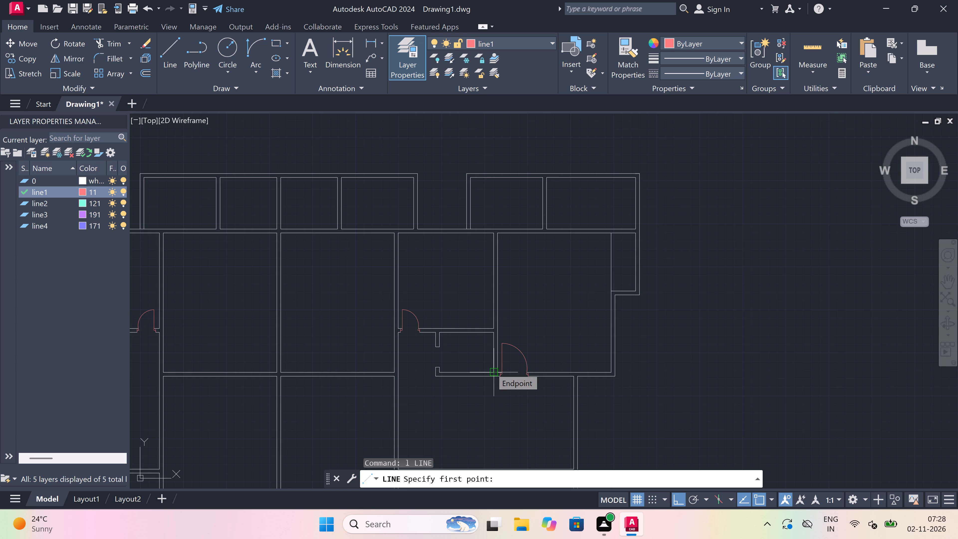
scroll(490, 366, down, 3)
scroll(430, 339, up, 2)
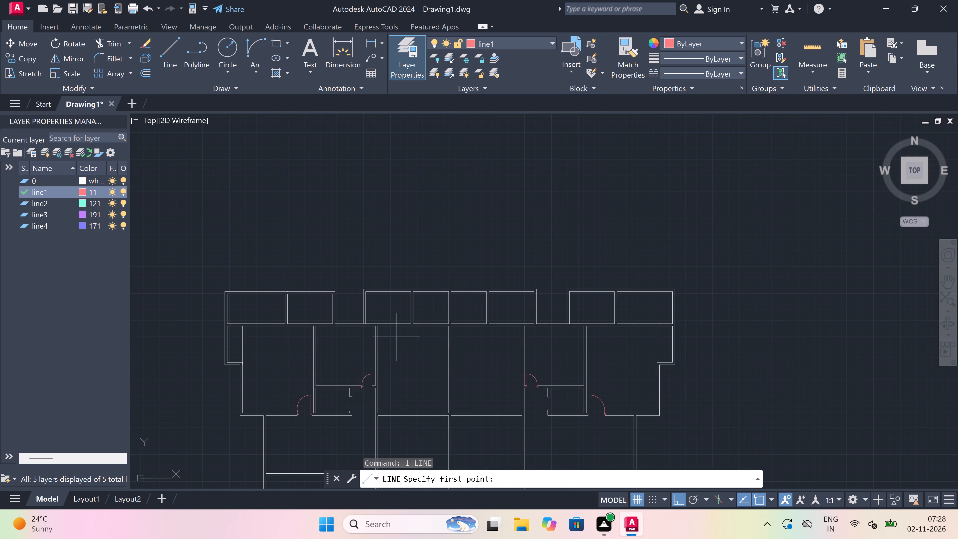
scroll(295, 310, up, 1)
scroll(282, 328, up, 3)
scroll(292, 351, up, 2)
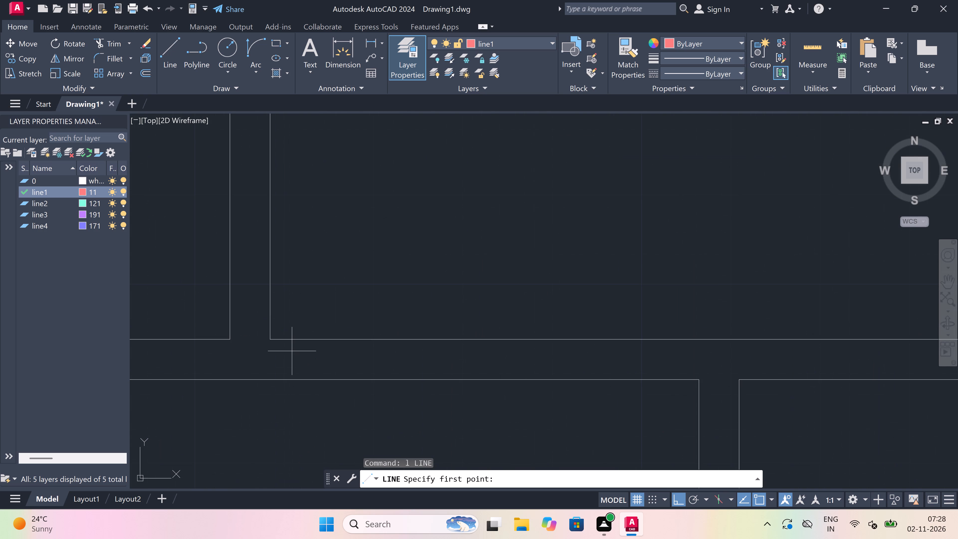
click(294, 341)
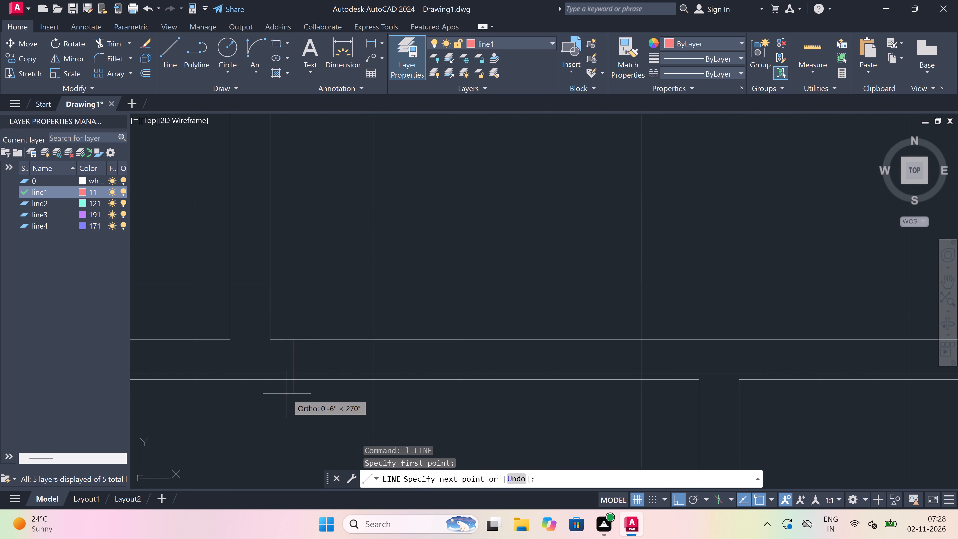
click(292, 381)
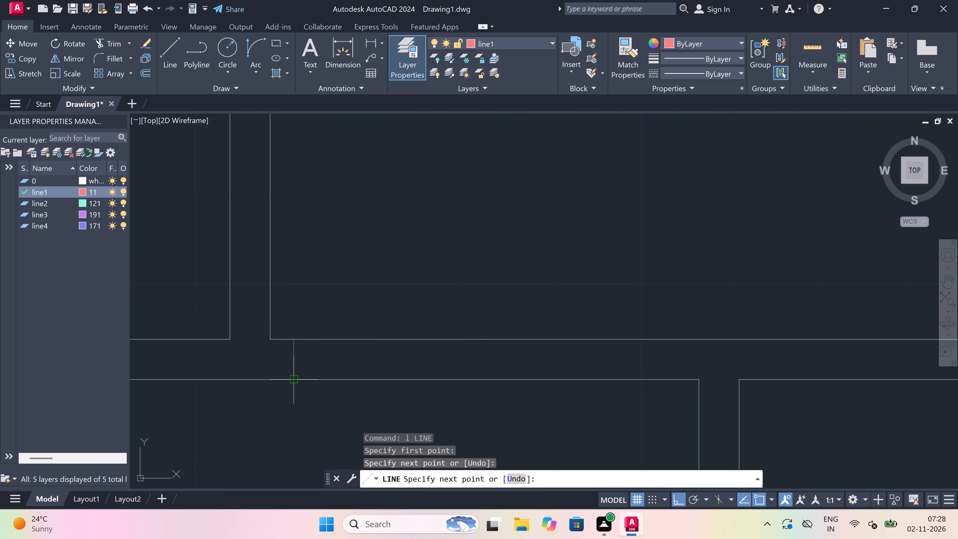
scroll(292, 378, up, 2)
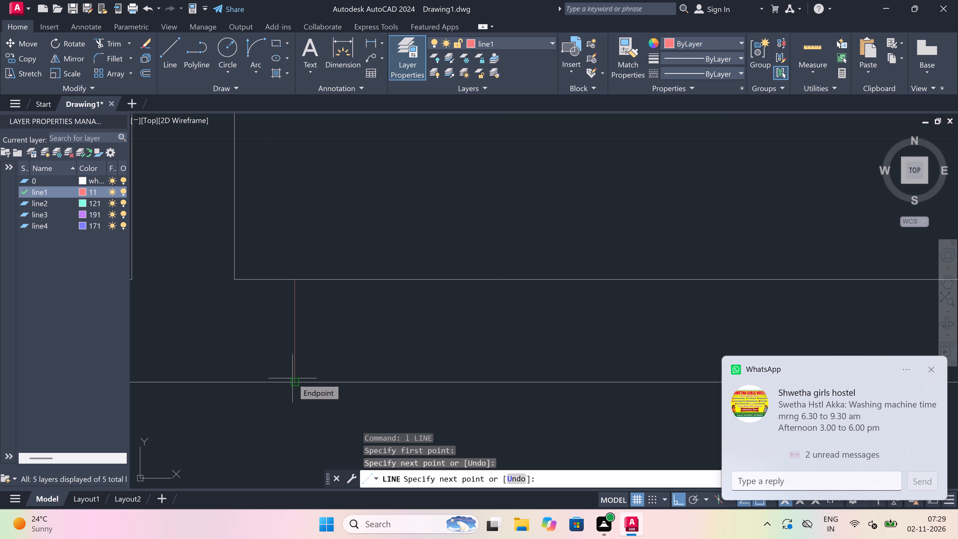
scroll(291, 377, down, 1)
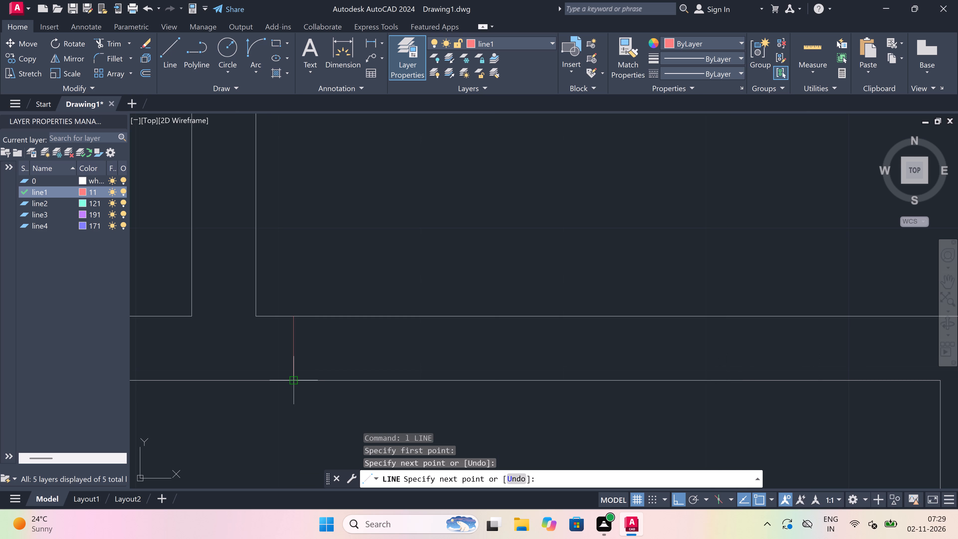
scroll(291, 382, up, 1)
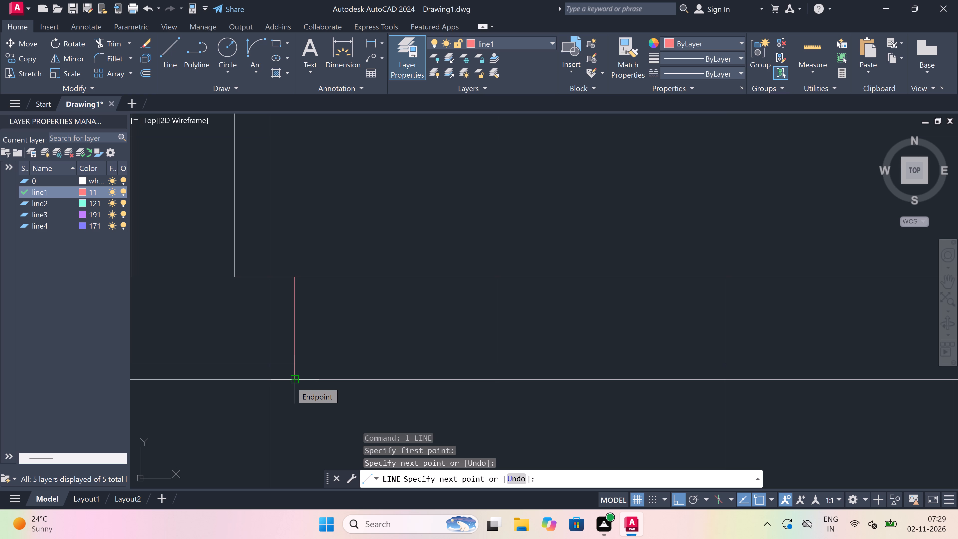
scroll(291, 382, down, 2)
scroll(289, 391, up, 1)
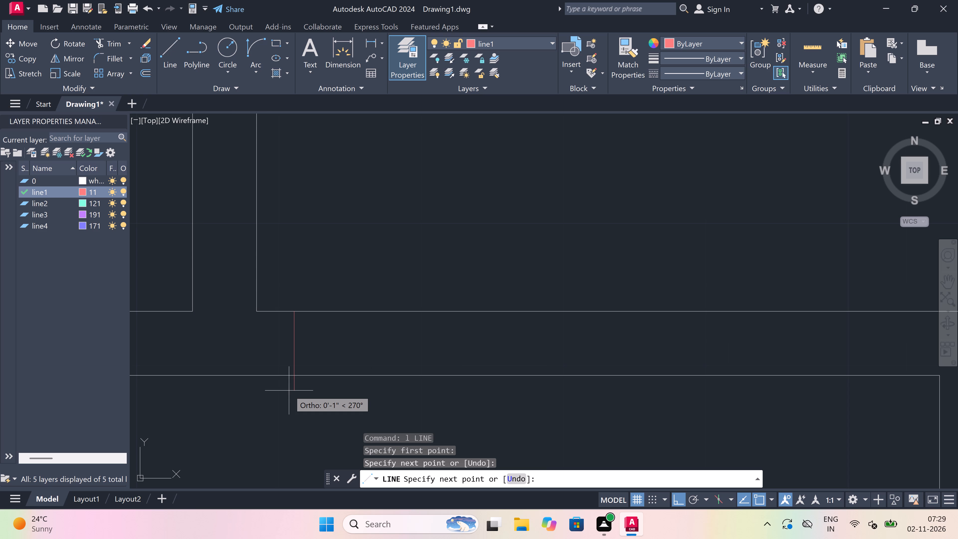
From the jamb's midpoint, draw a 2" line east and a 2' door leaf north into the room.
scroll(288, 389, down, 2)
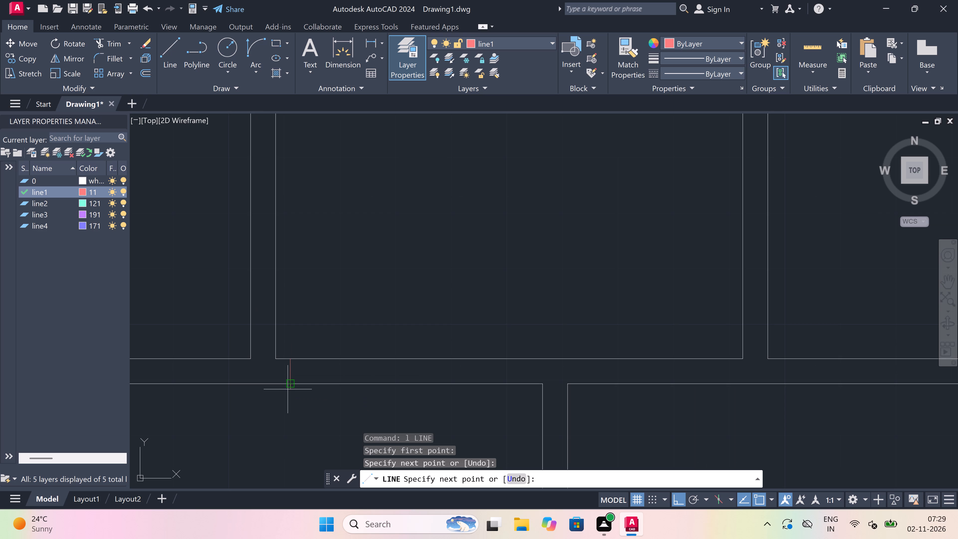
scroll(288, 389, up, 2)
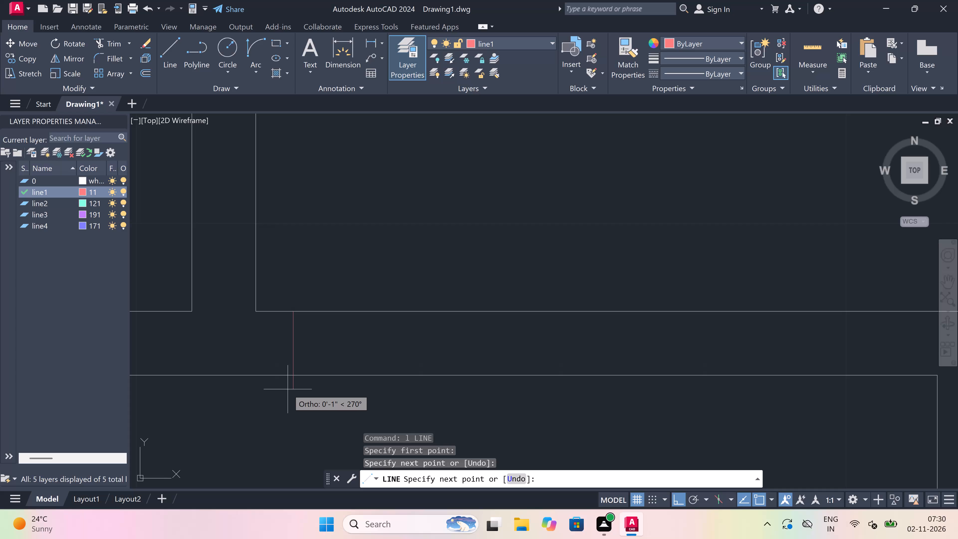
scroll(294, 388, down, 1)
scroll(294, 383, up, 1)
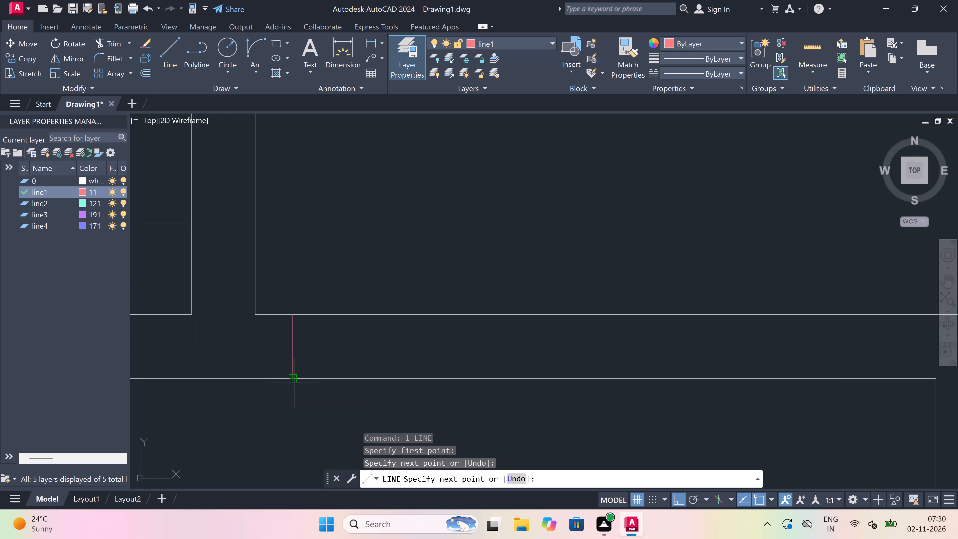
click(294, 382)
click(294, 340)
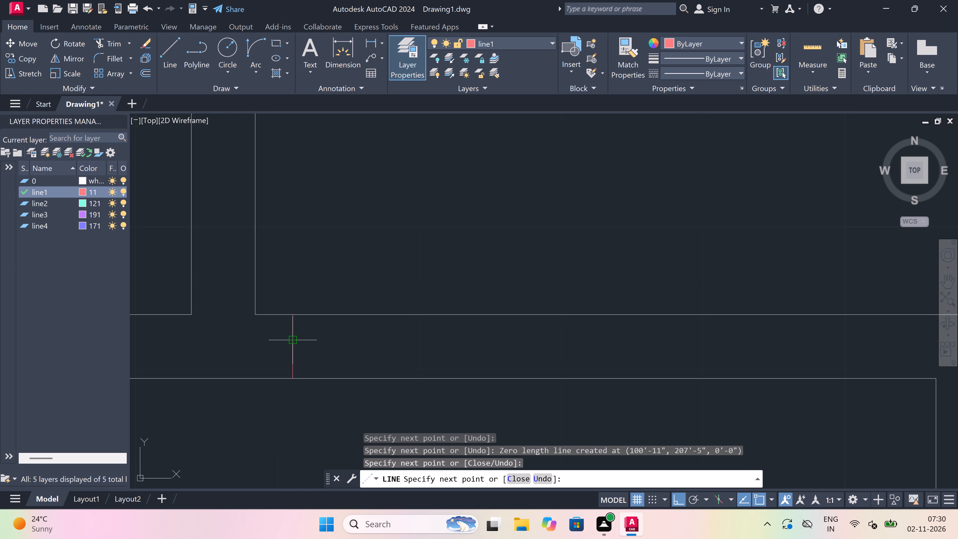
click(294, 348)
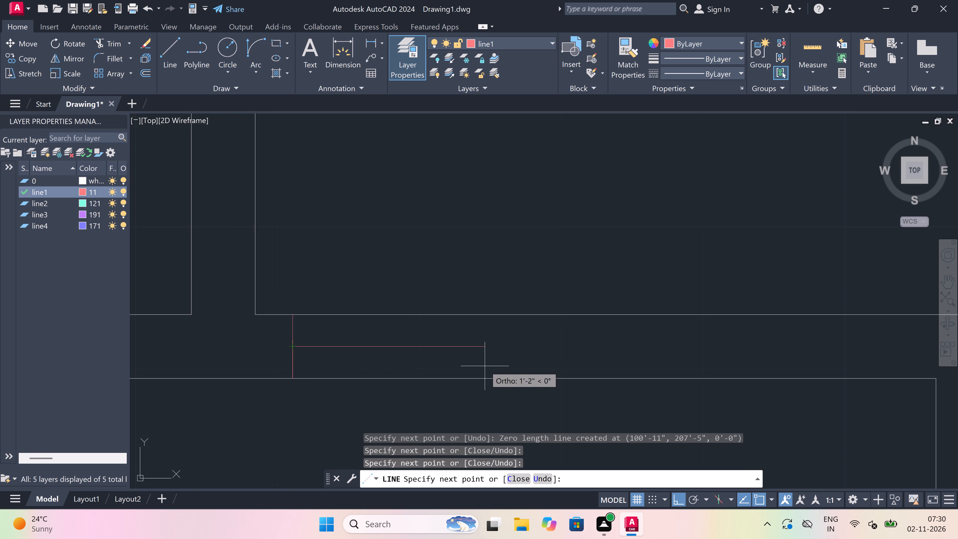
text(2")
key(space)
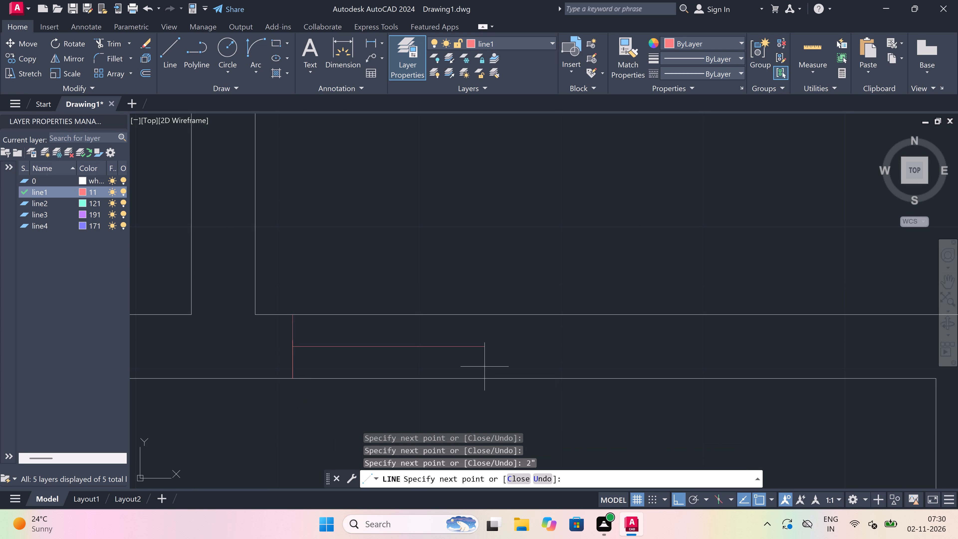
scroll(484, 367, down, 4)
scroll(484, 367, up, 3)
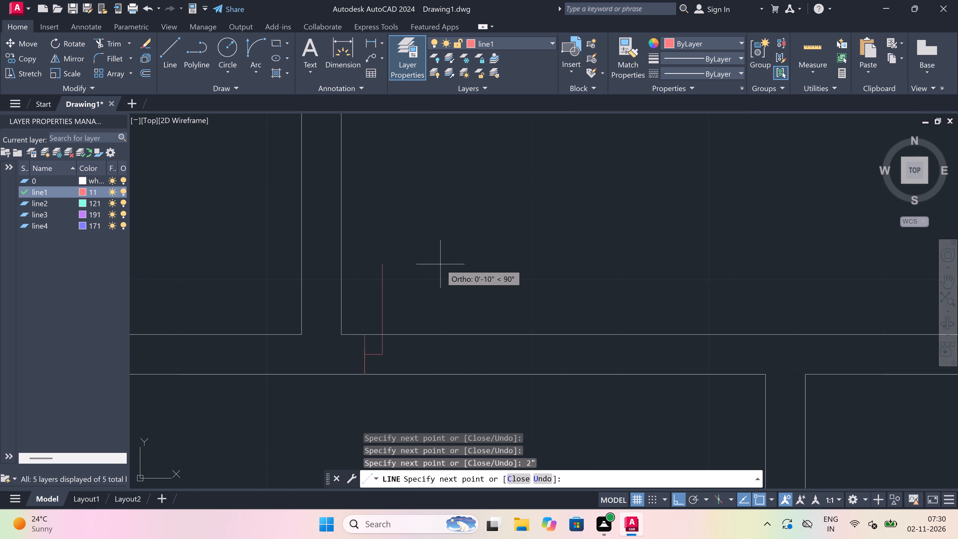
text(2')
key(space)
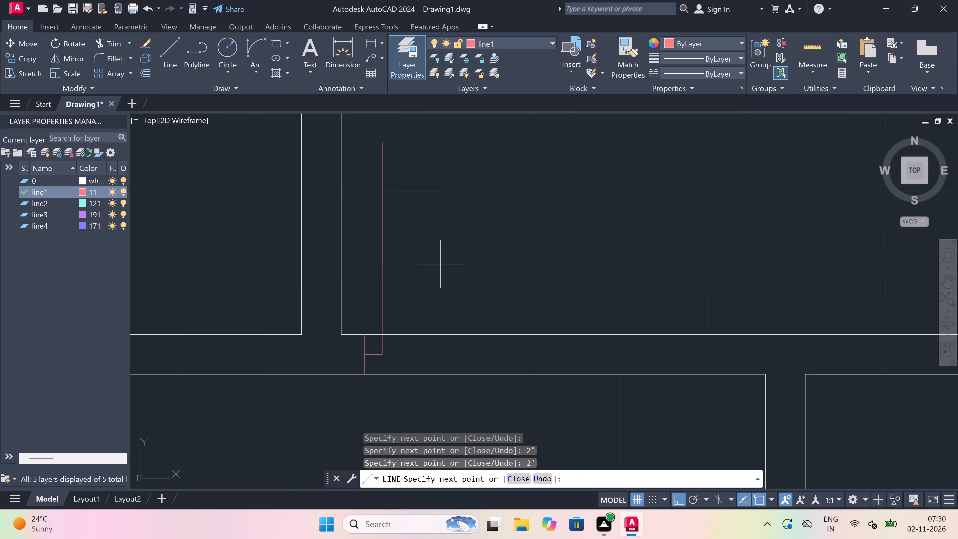
key(Escape)
Draw the opposite jamb across the wall east of the 2' leaf, with a 2" line west from its midpoint.
key(space)
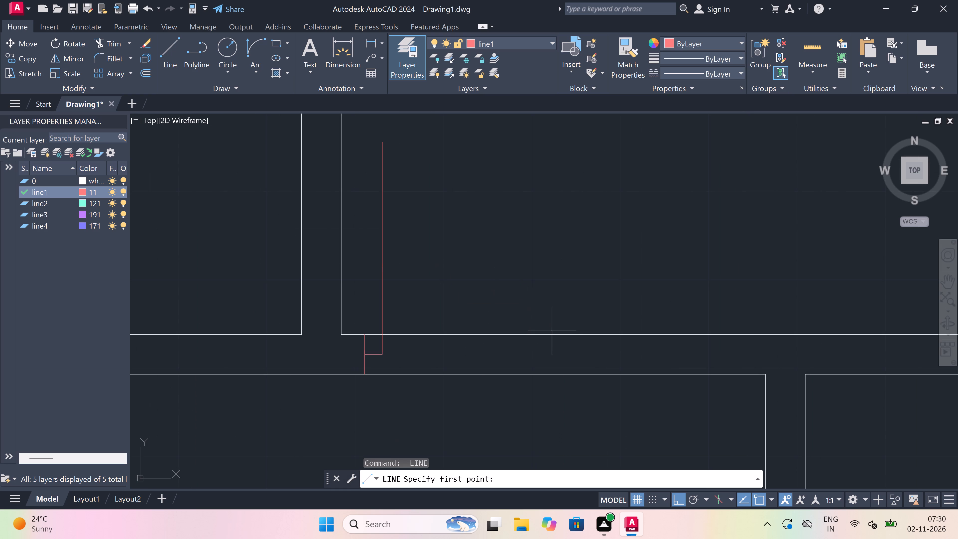
click(557, 334)
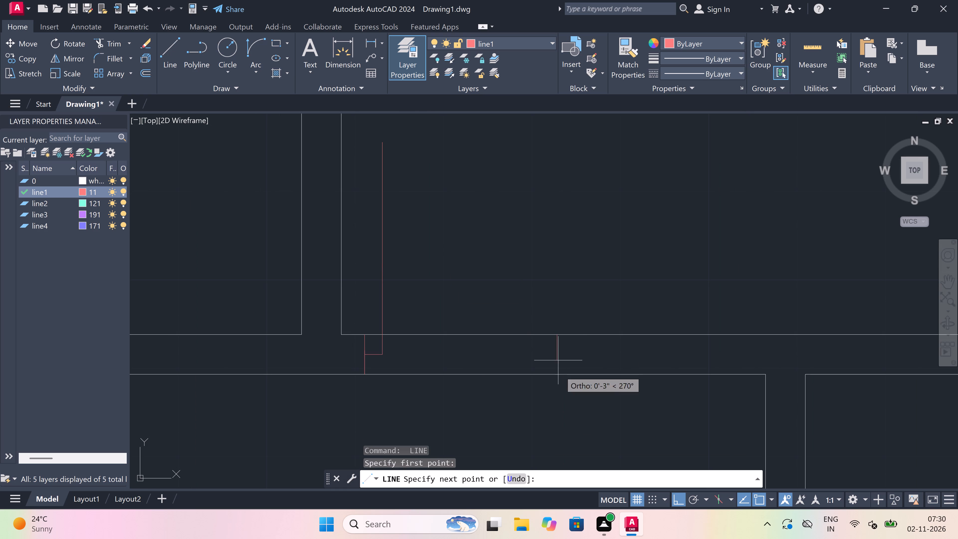
click(556, 376)
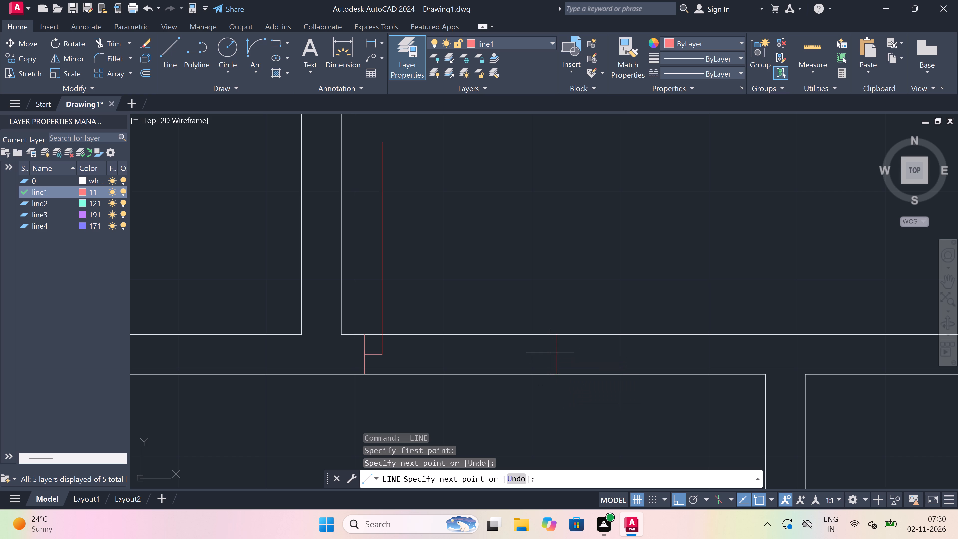
click(556, 359)
text(2")
key(space)
key(Escape)
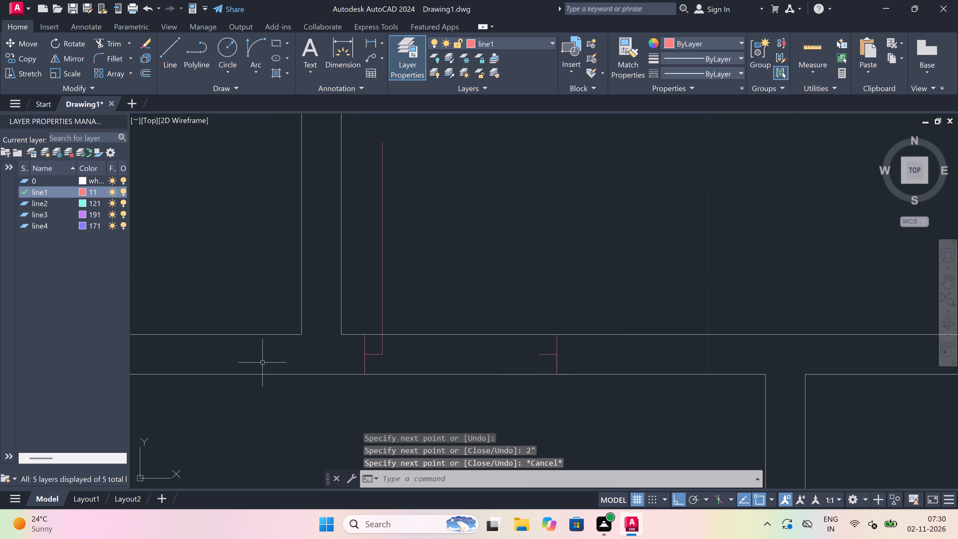
Draw the door swing arc from the north end of the 2' leaf to the free end of the opposite 2" line.
click(255, 49)
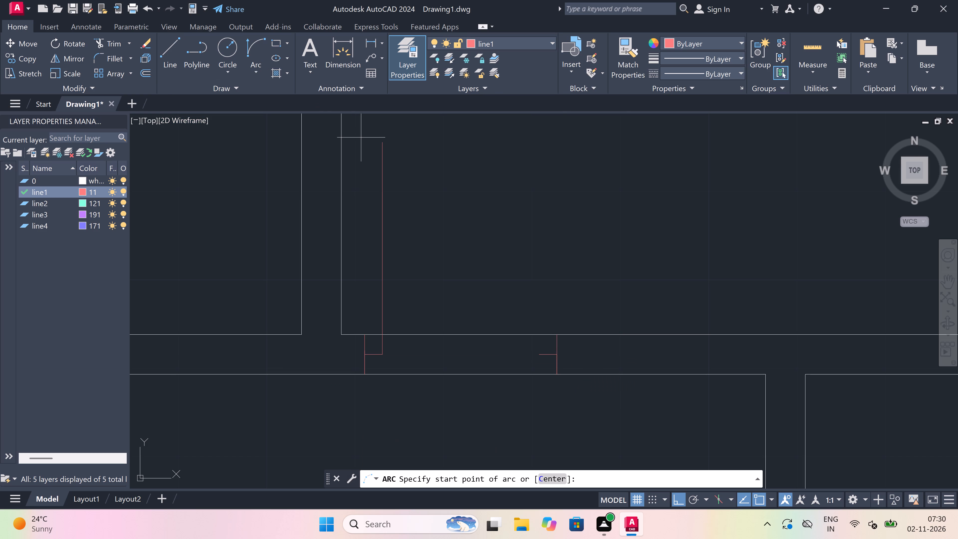
drag(377, 140, 382, 143)
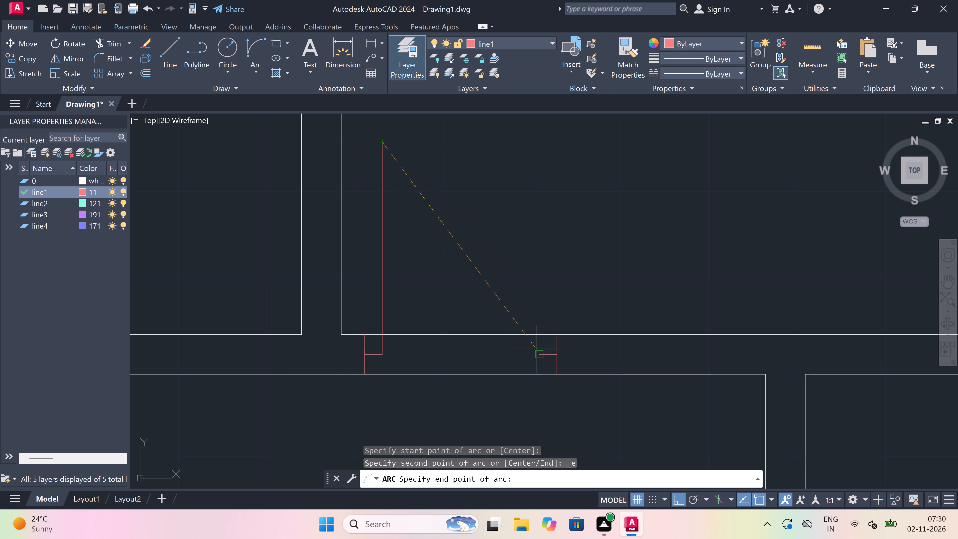
drag(538, 355, 538, 350)
click(549, 241)
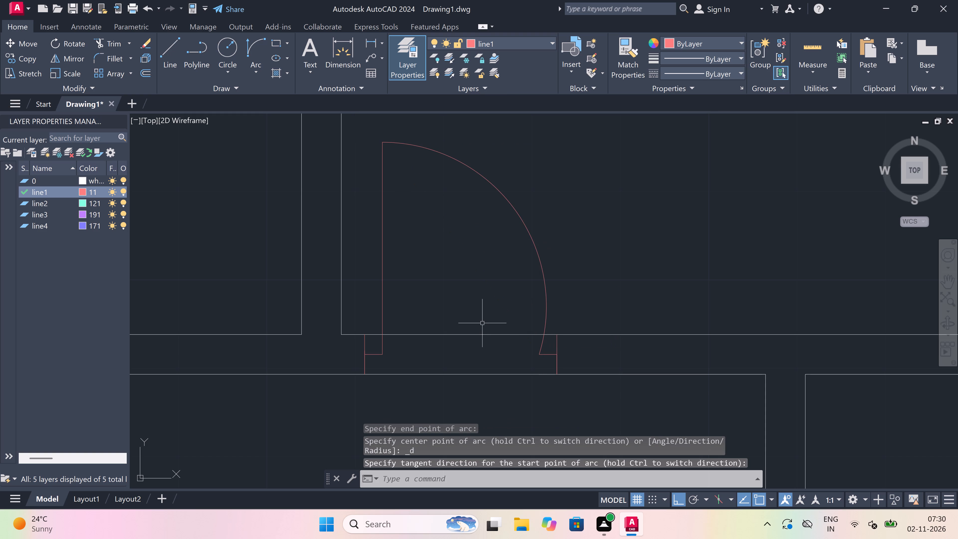
Trim both horizontal wall lines between the two jambs to open the wall for the 2' door.
key(t)
key(r)
key(space)
click(419, 339)
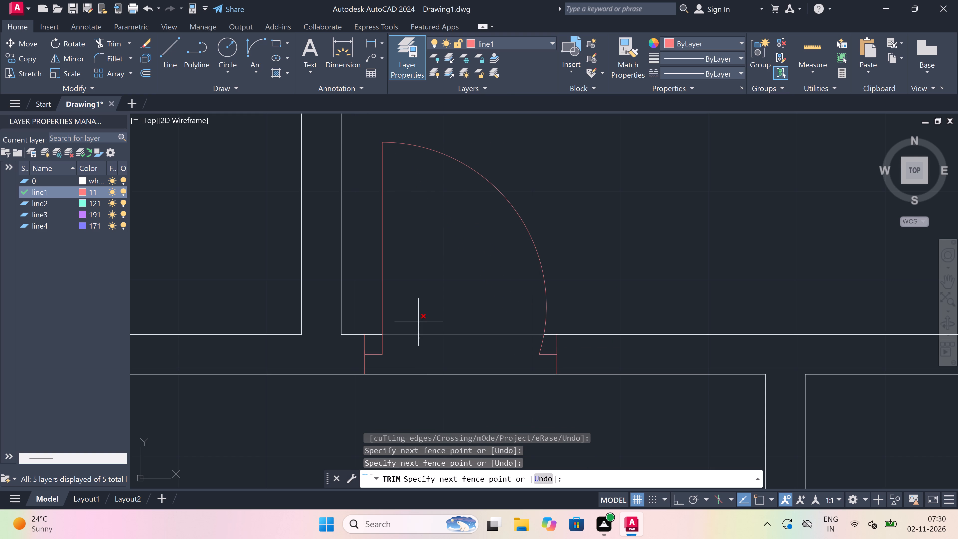
click(418, 322)
drag(433, 394, 433, 387)
click(425, 326)
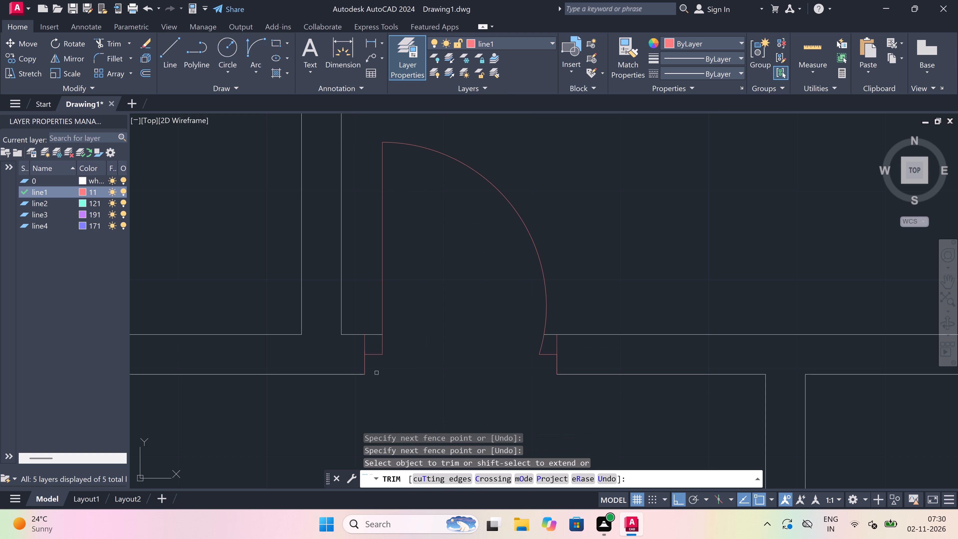
key(Escape)
Draw a jamb line across the wall below the central north block's westernmost room, just west of its east partition.
text(l)
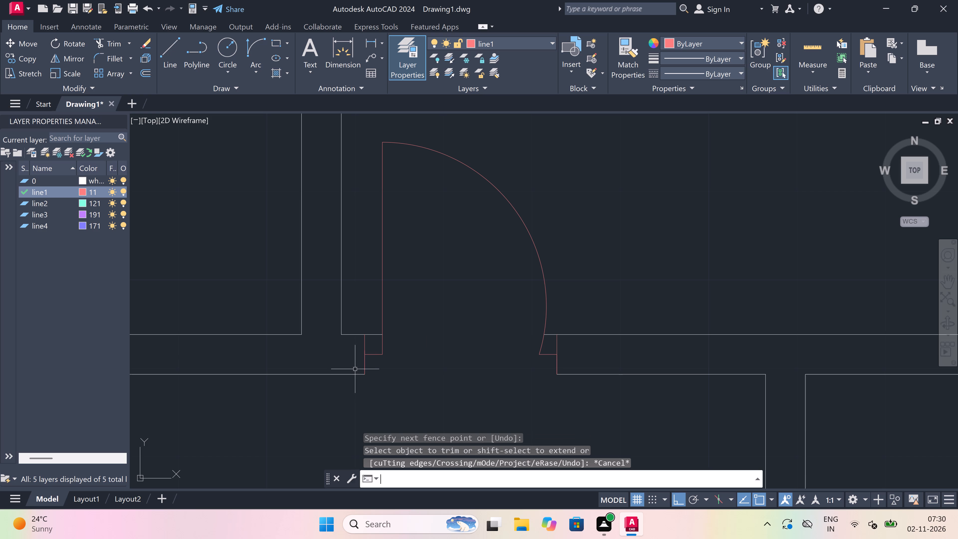
key(space)
scroll(355, 369, down, 5)
scroll(450, 353, down, 2)
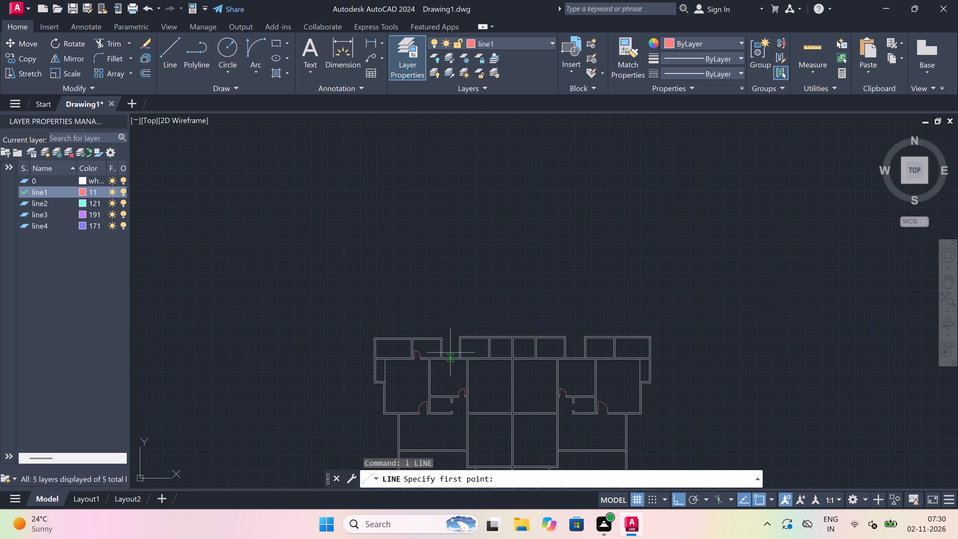
scroll(496, 359, up, 2)
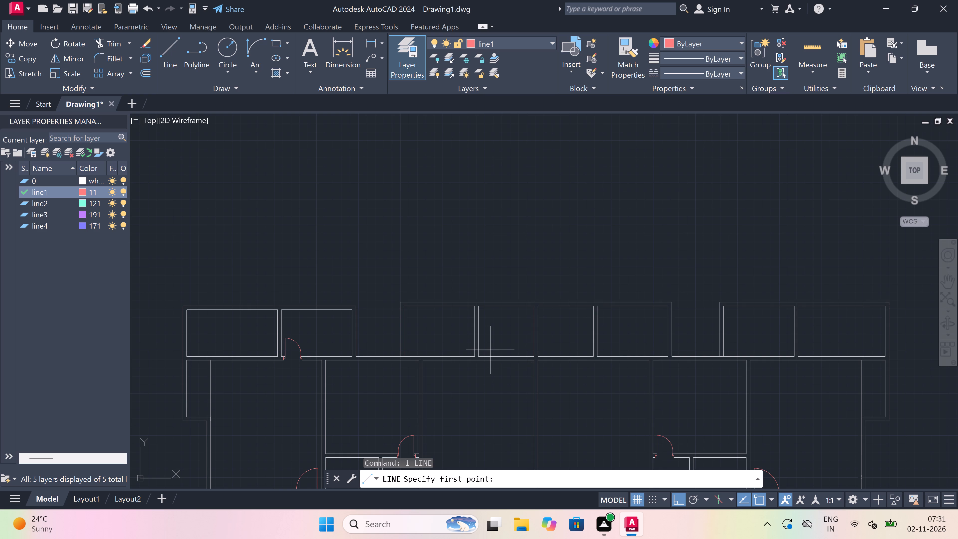
scroll(479, 351, up, 1)
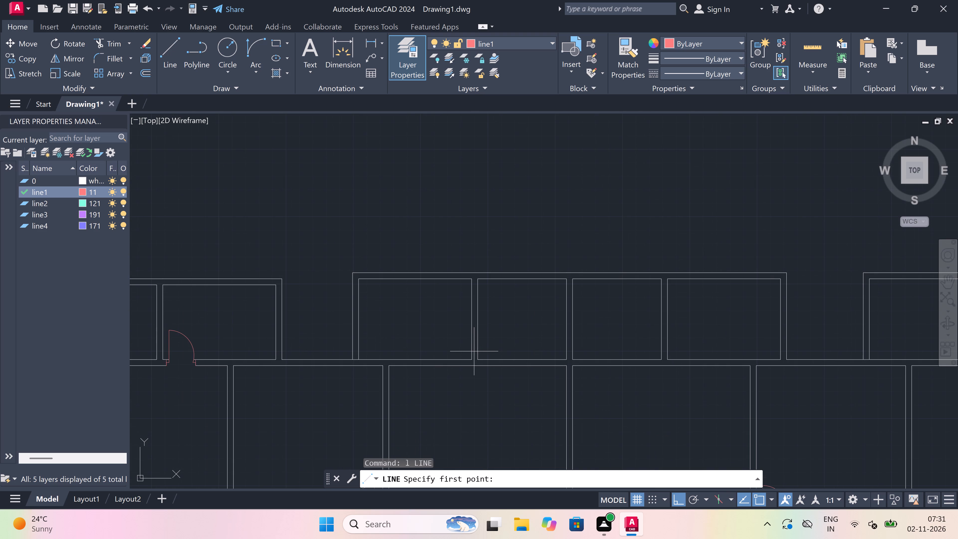
scroll(457, 365, up, 2)
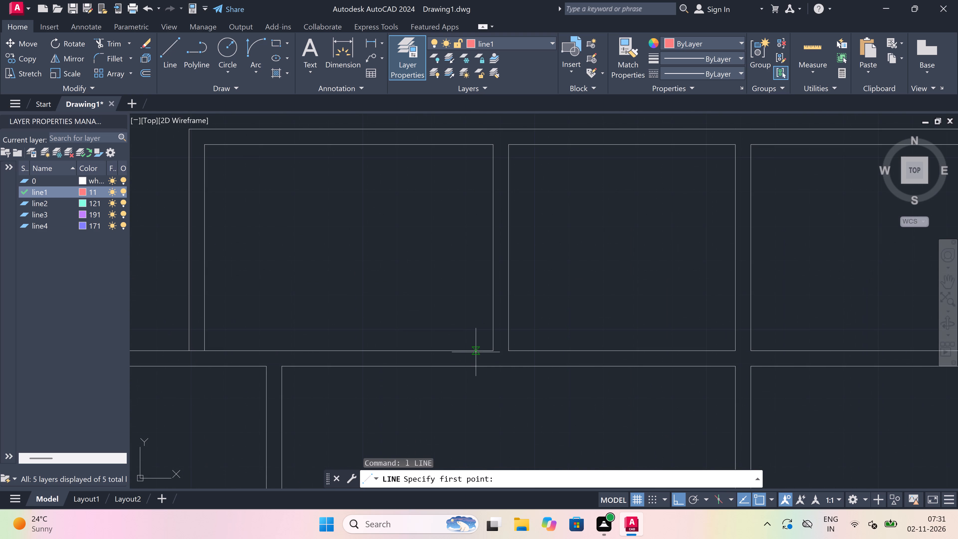
click(481, 350)
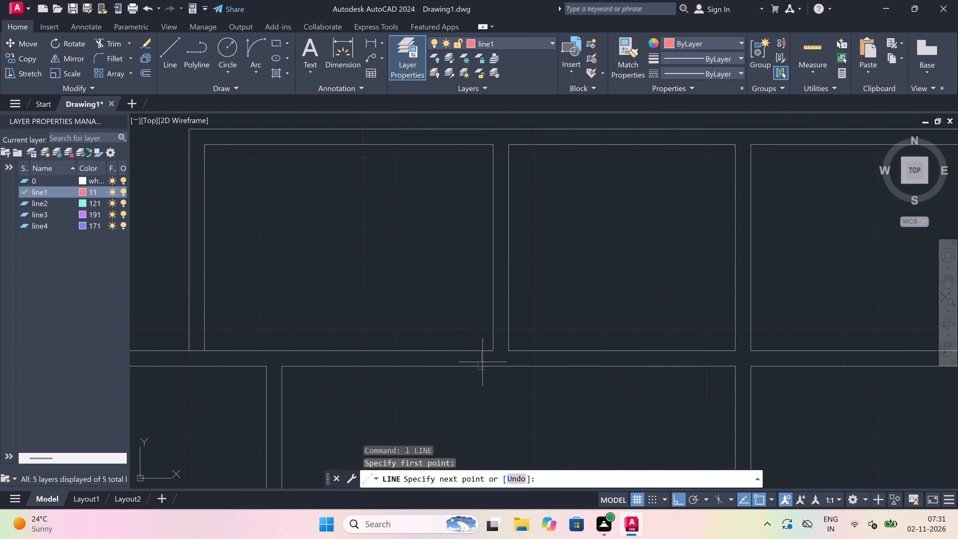
click(482, 362)
From the new jamb's midpoint, draw a 2" line west and a 2' door leaf north.
scroll(482, 359, up, 2)
click(482, 359)
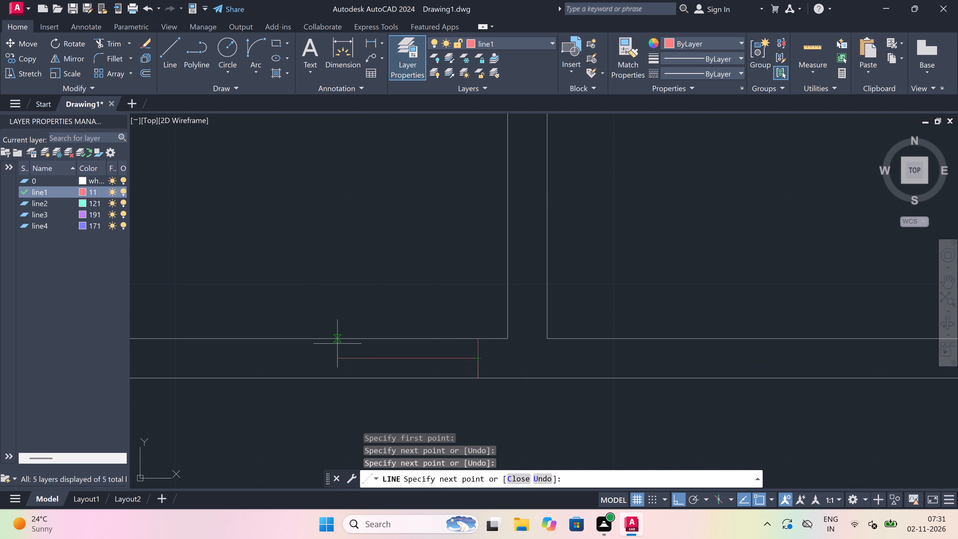
text(2")
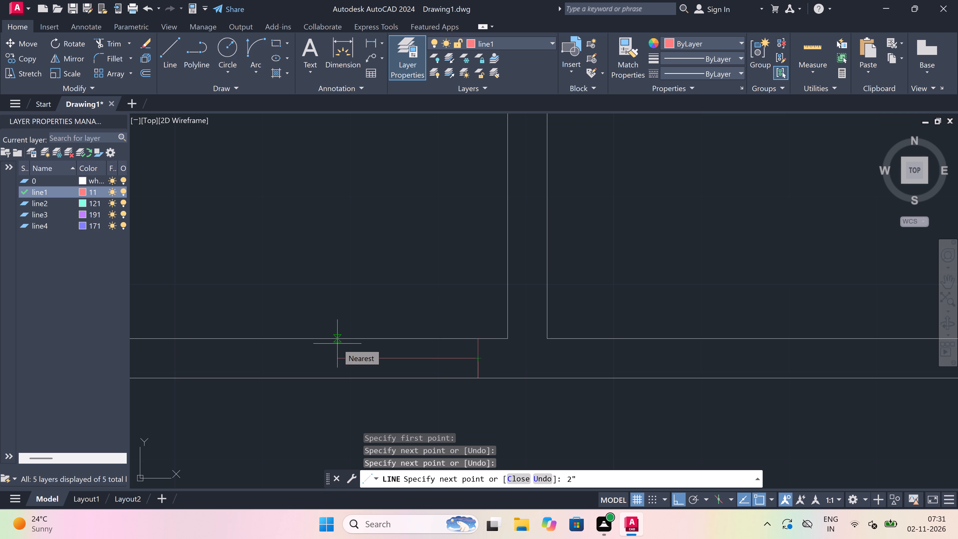
key(space)
text(2')
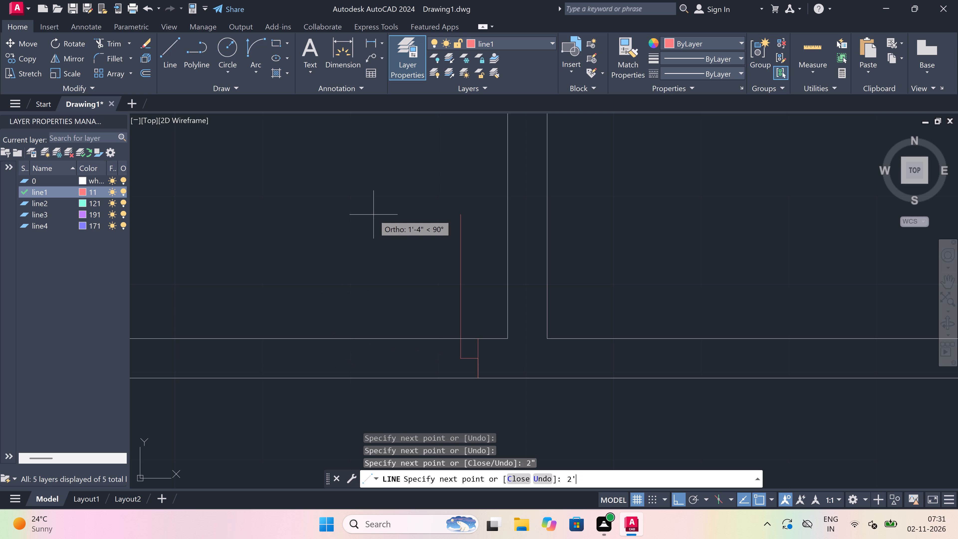
key(space)
key(Escape)
Draw the opposite jamb across the wall west of the 2' leaf, with a 2" line east from its midpoint.
key(space)
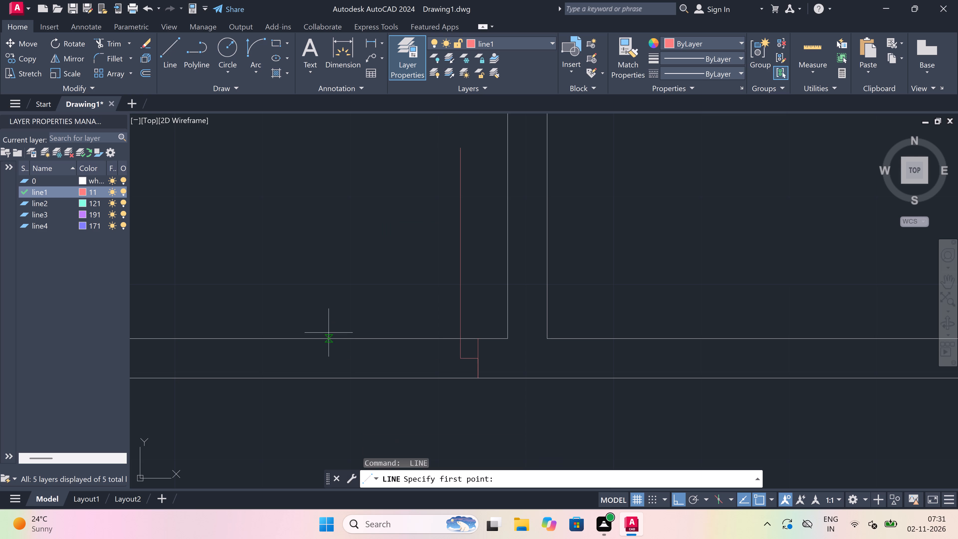
click(311, 341)
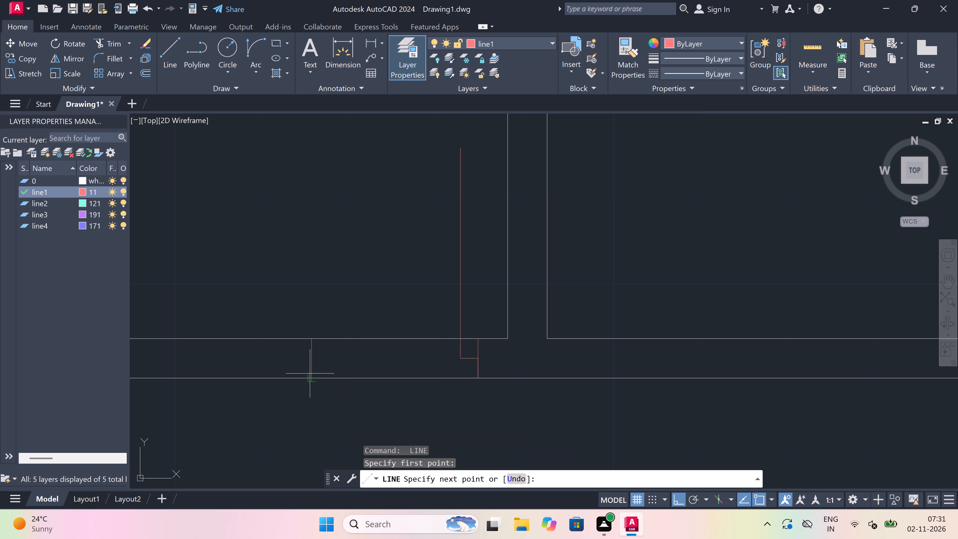
click(306, 375)
click(308, 353)
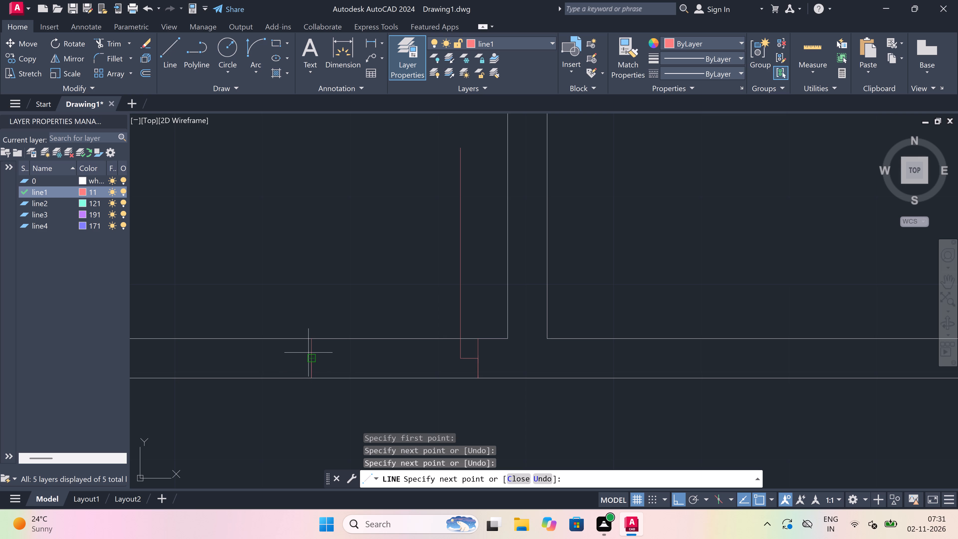
text(2")
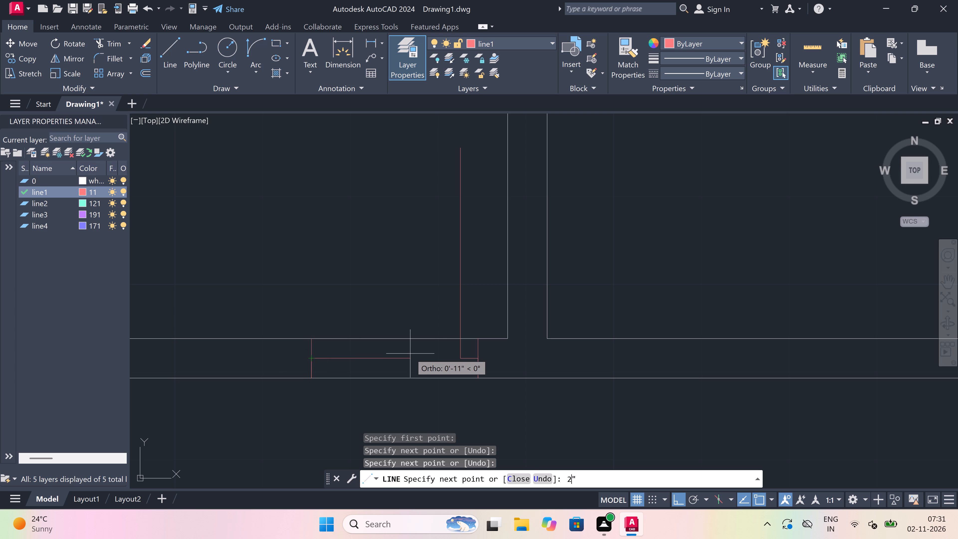
key(space)
key(Escape)
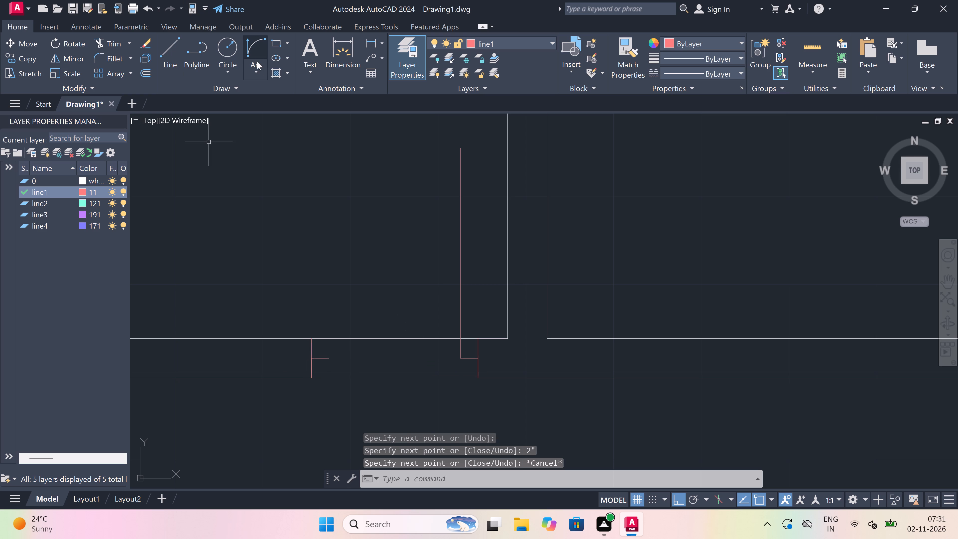
Draw the swing arc from the north end of the 2' leaf to the free end of the western 2" line.
click(253, 39)
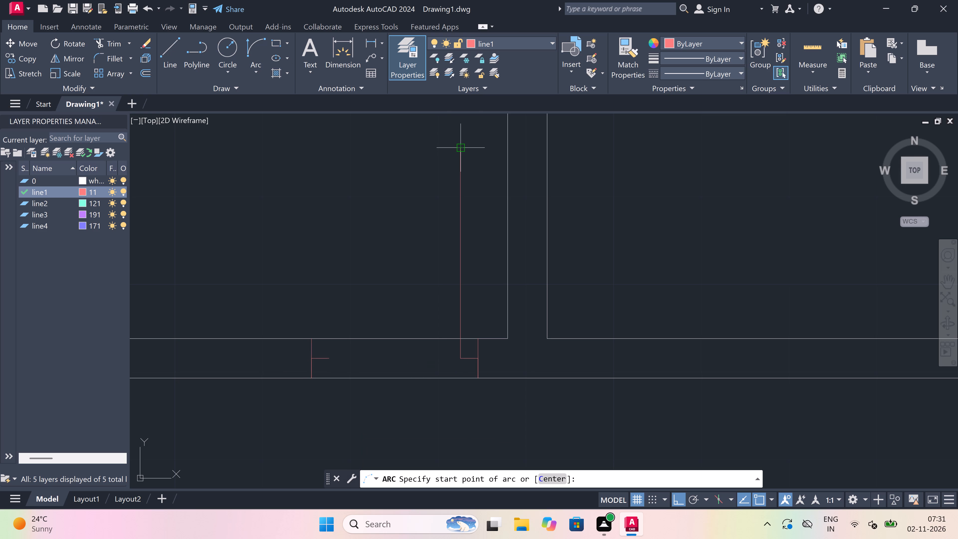
drag(459, 147, 457, 150)
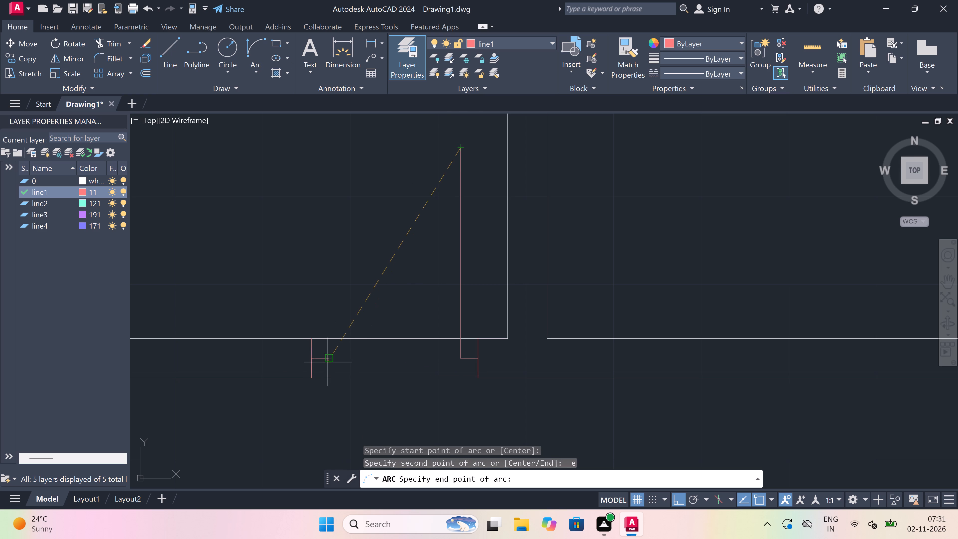
drag(328, 361, 311, 324)
click(300, 289)
Trim both wall lines between the jambs to open the wall for the central block's westernmost room door.
key(t)
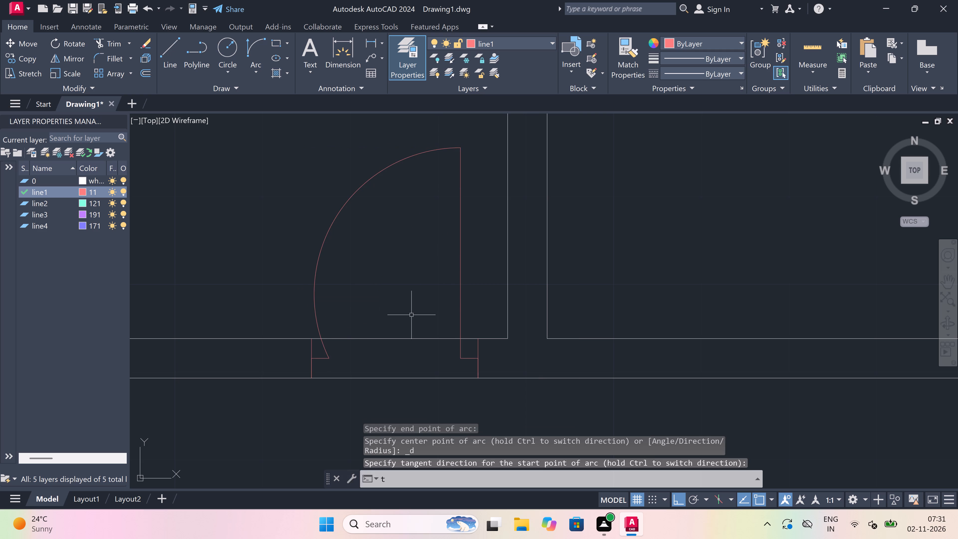
key(r)
key(space)
click(404, 330)
drag(402, 429, 395, 409)
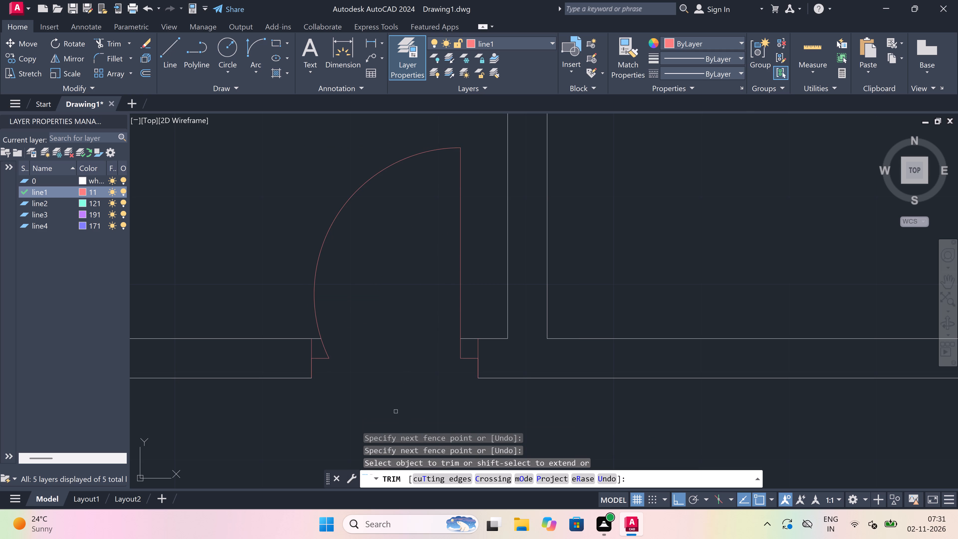
Draw a door jamb across the wall south of the central block's easternmost room, just east of that room's west partition.
key(Escape)
text(l)
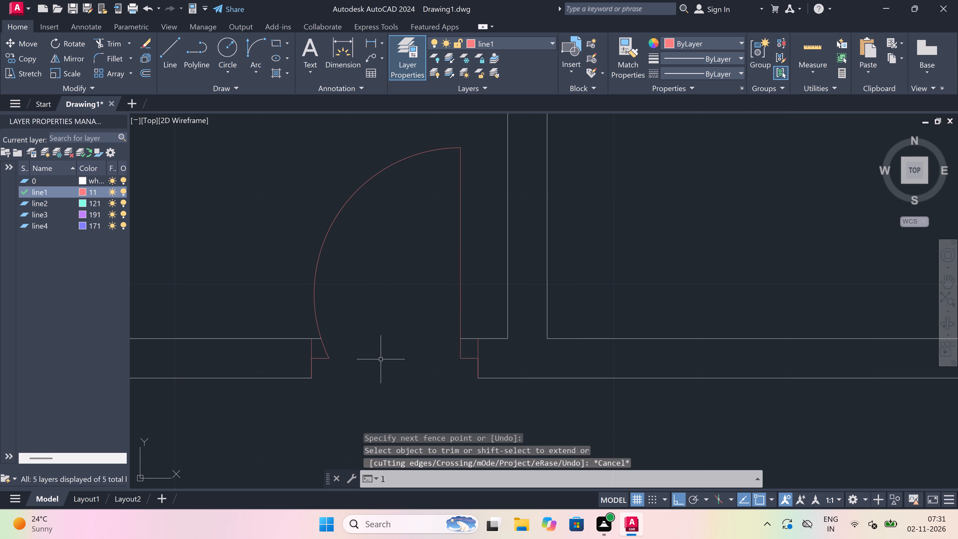
key(space)
scroll(329, 294, down, 5)
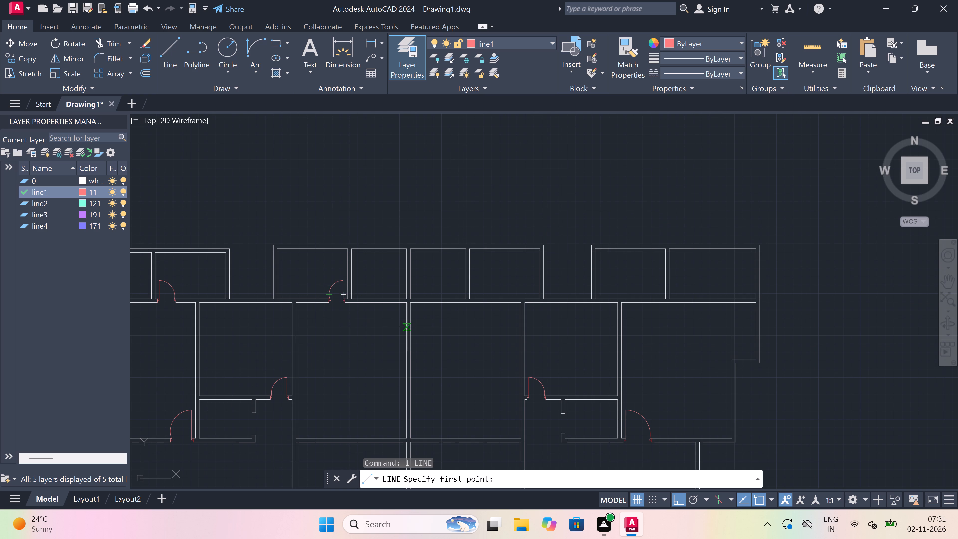
scroll(460, 297, up, 2)
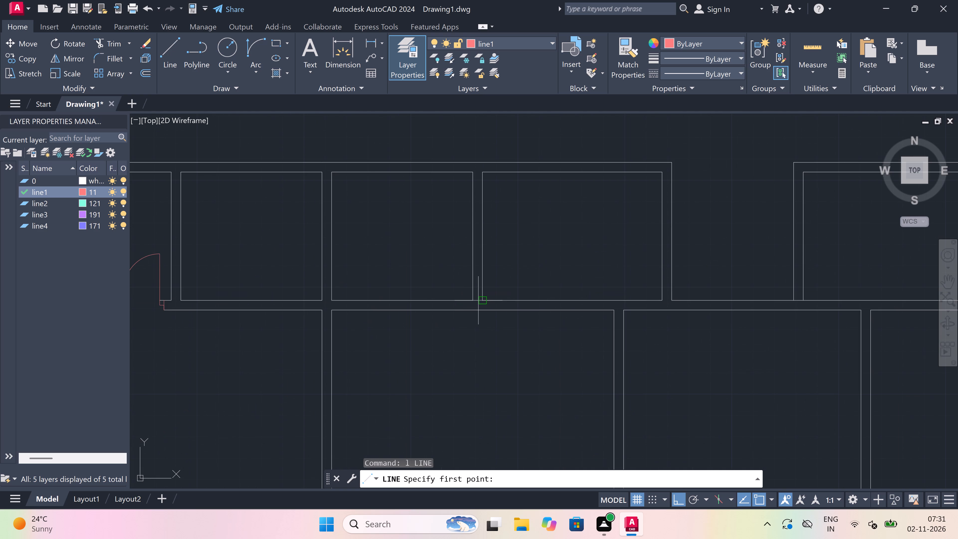
scroll(498, 306, up, 2)
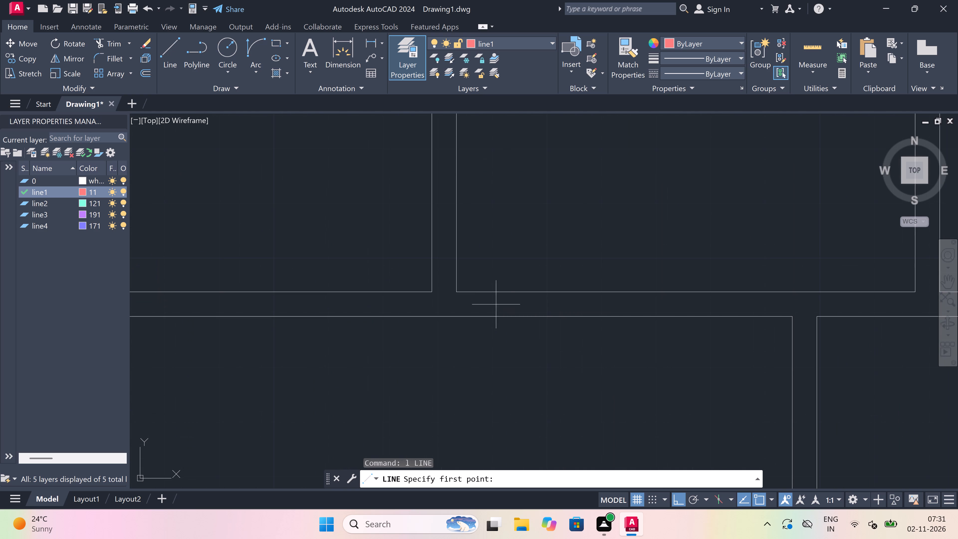
scroll(475, 292, up, 2)
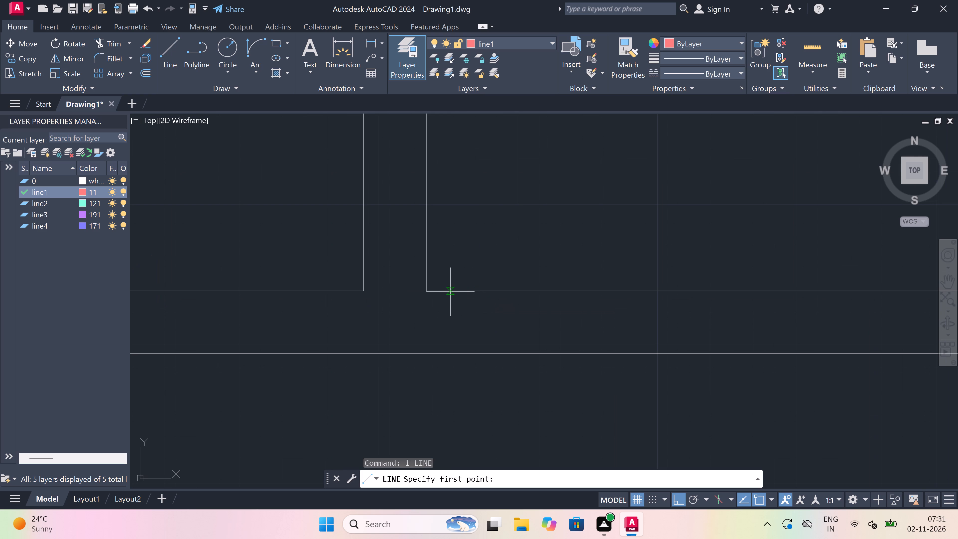
click(452, 292)
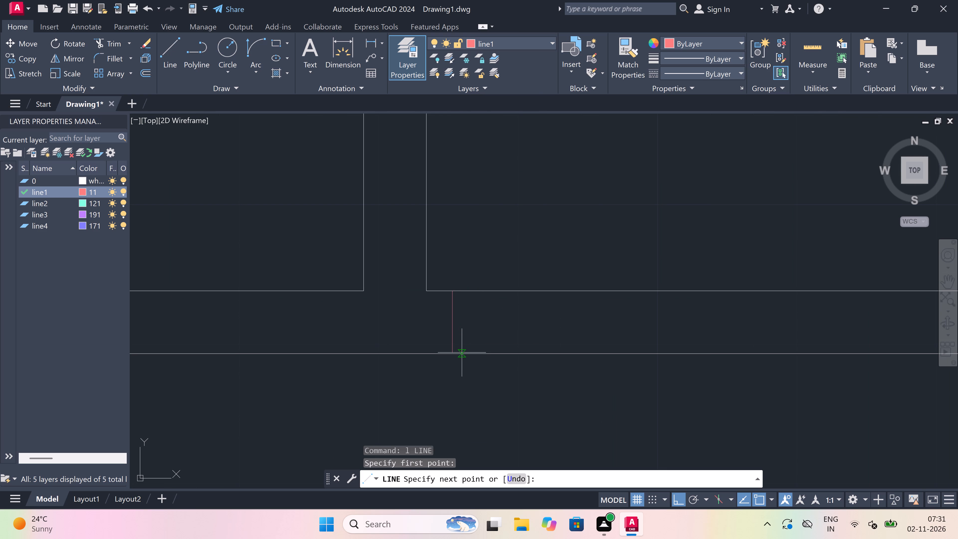
key(Escape)
key(space)
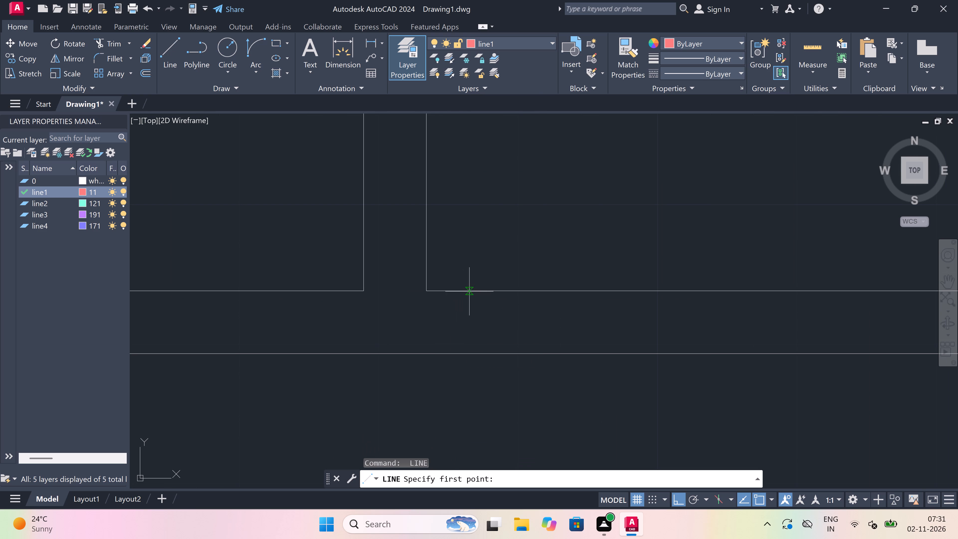
click(470, 291)
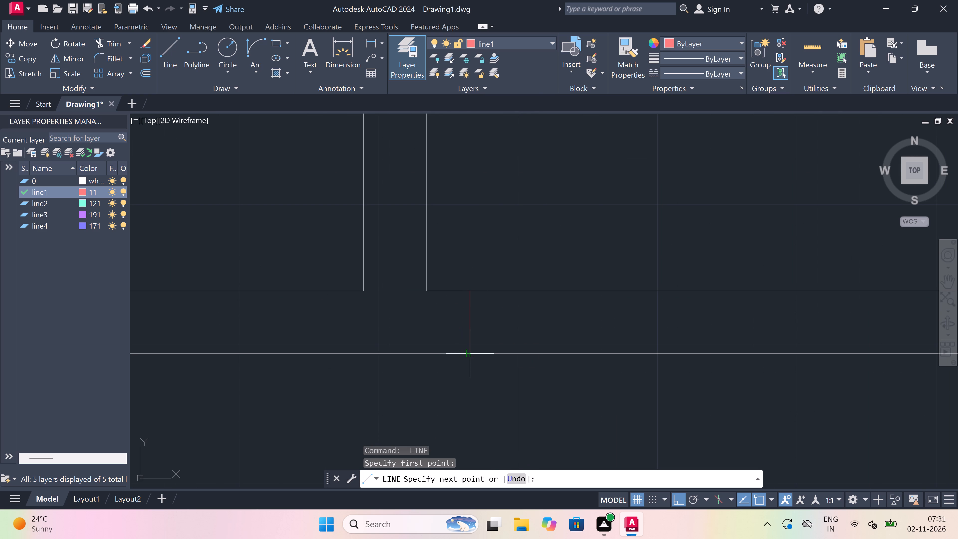
drag(473, 351, 475, 347)
From the new jamb's midpoint, draw a 2" line east and a 2' door leaf north.
drag(475, 323, 485, 323)
key(2)
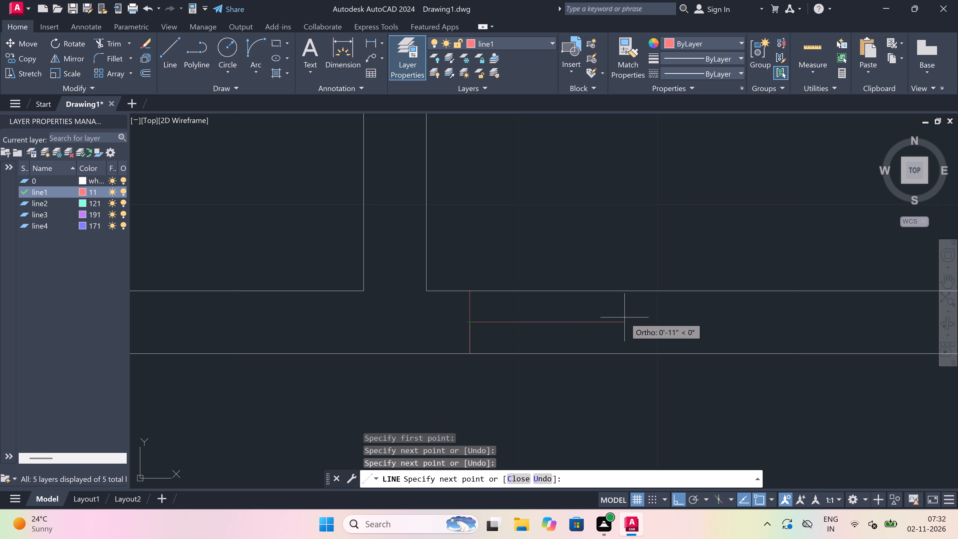
key(shift+quotedbl)
key(space)
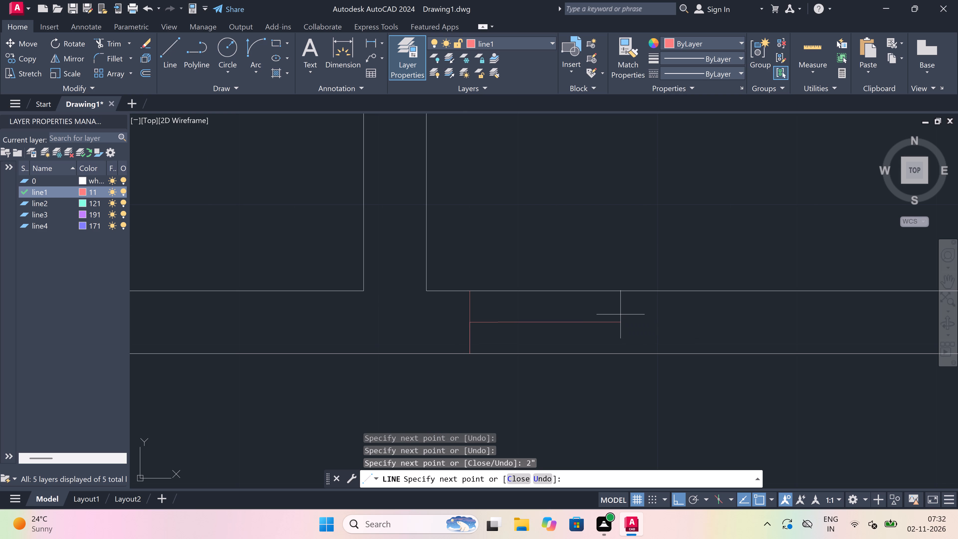
scroll(620, 314, down, 4)
scroll(604, 288, up, 4)
text(2')
key(space)
key(Escape)
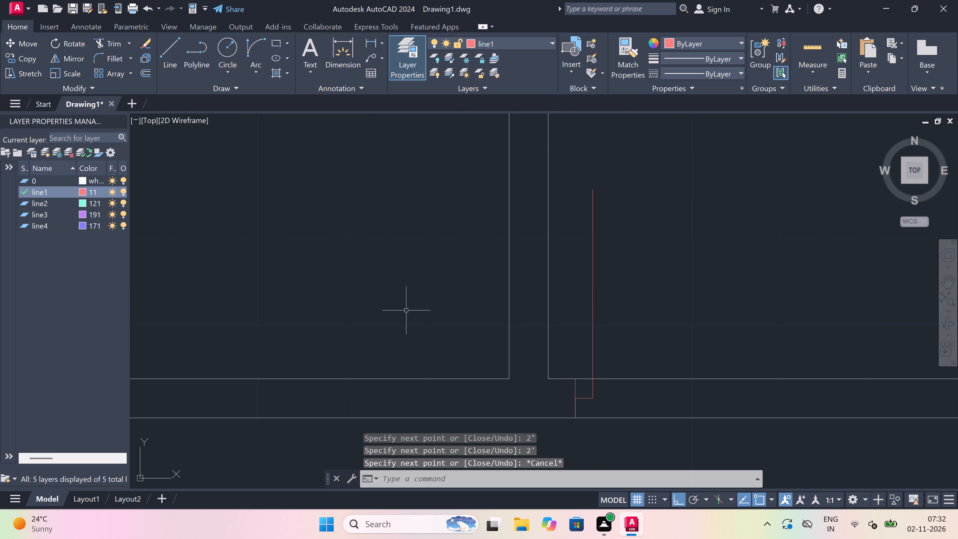
Draw the opposite jamb across the wall east of the 2' leaf, with a 2" line west from its midpoint.
key(space)
scroll(401, 312, down, 4)
scroll(444, 304, up, 4)
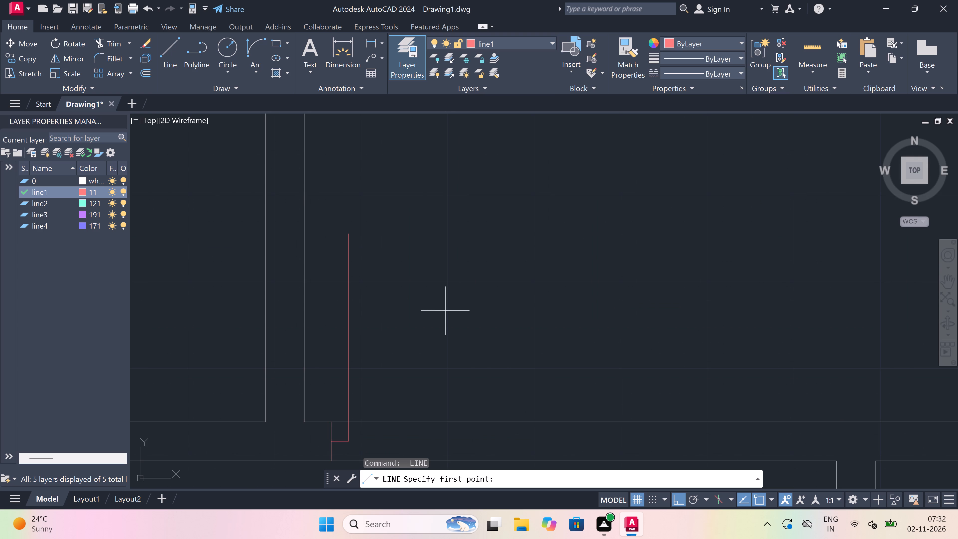
scroll(465, 341, down, 2)
scroll(470, 372, up, 2)
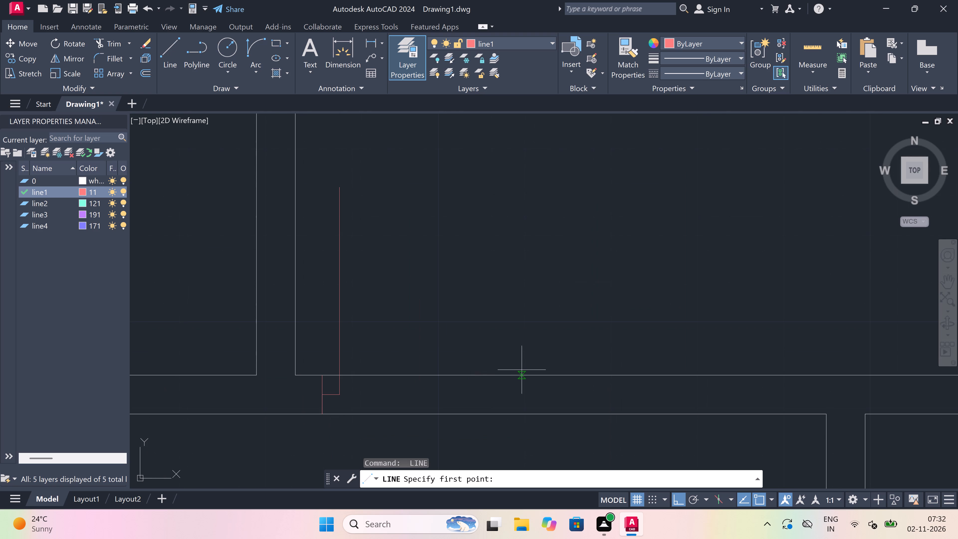
click(527, 375)
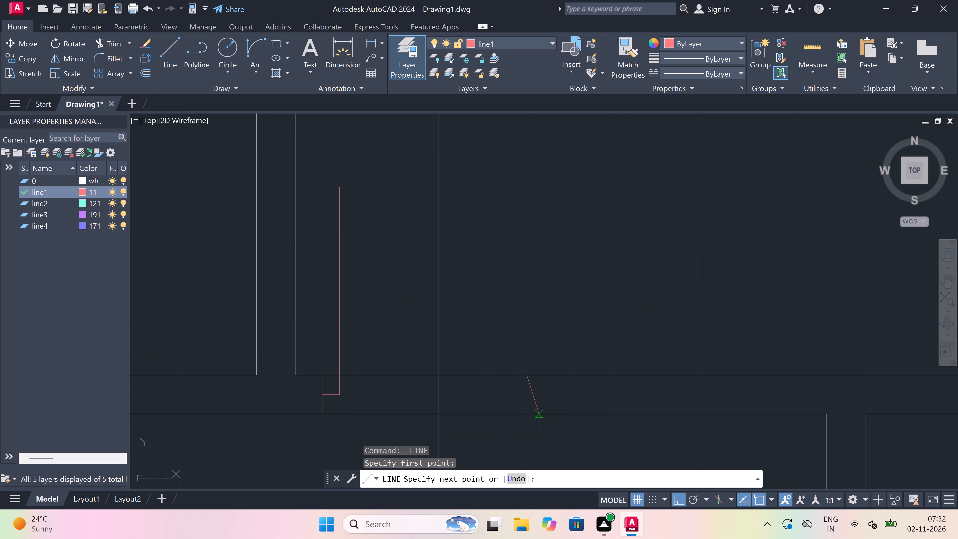
click(529, 414)
click(526, 397)
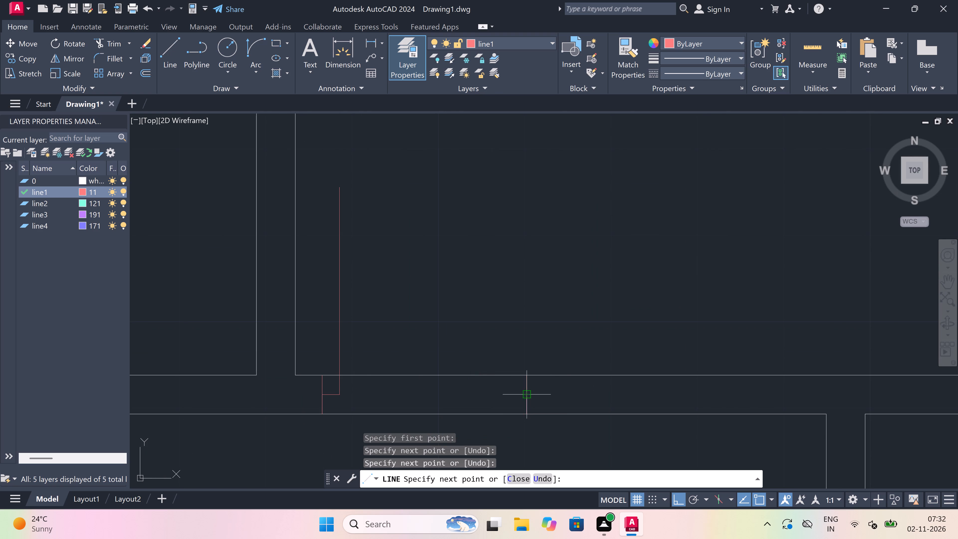
key(2)
text(")
key(space)
key(Escape)
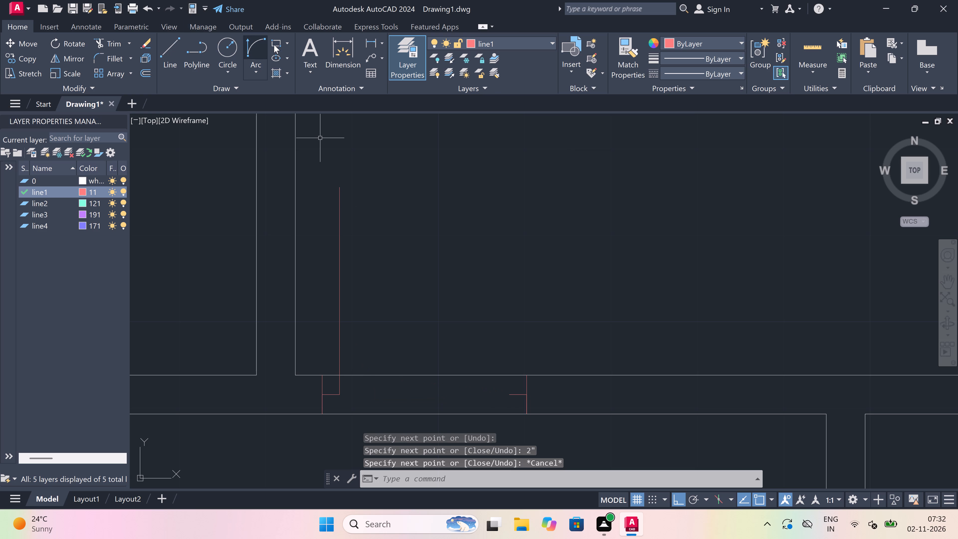
Draw the swing arc from the north end of the 2' leaf to the free end of the eastern 2" line.
drag(256, 45, 258, 54)
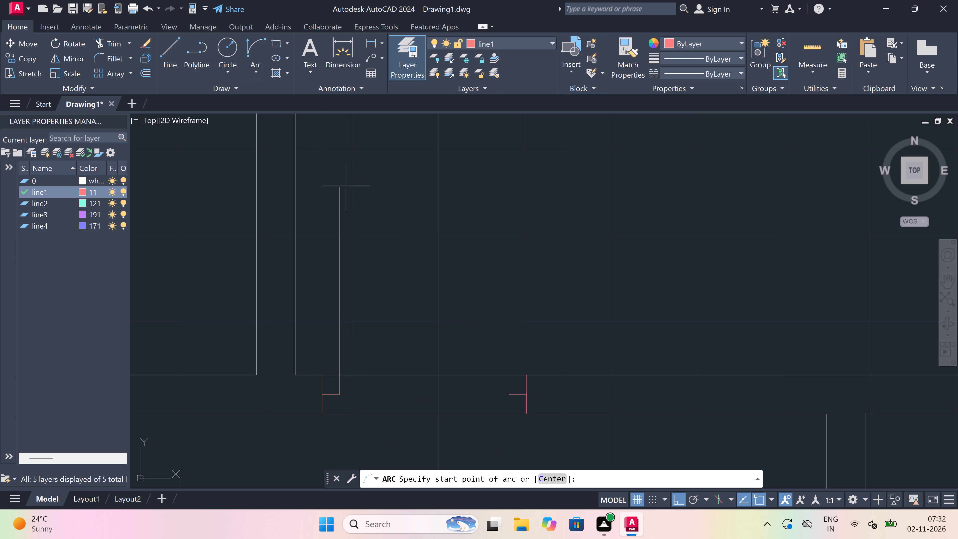
drag(343, 189, 343, 192)
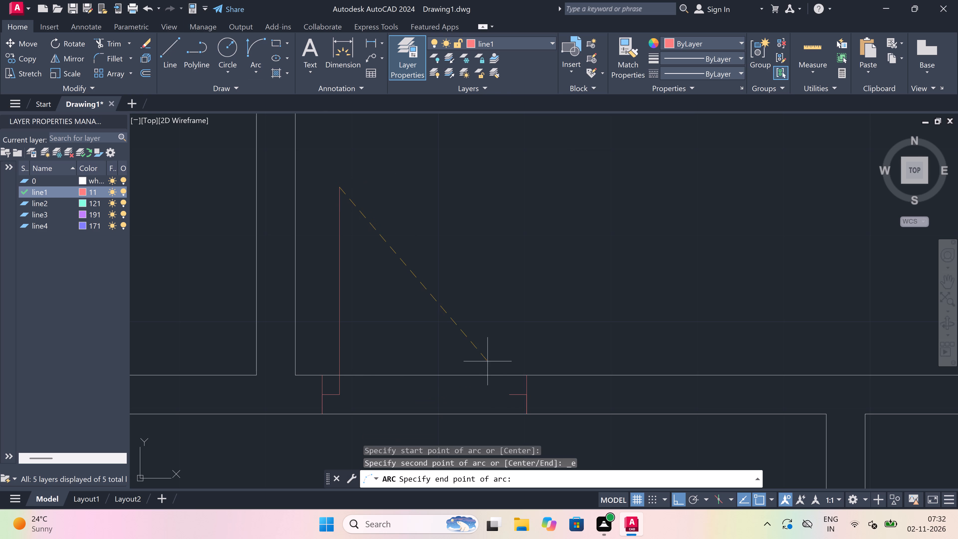
click(509, 398)
click(501, 249)
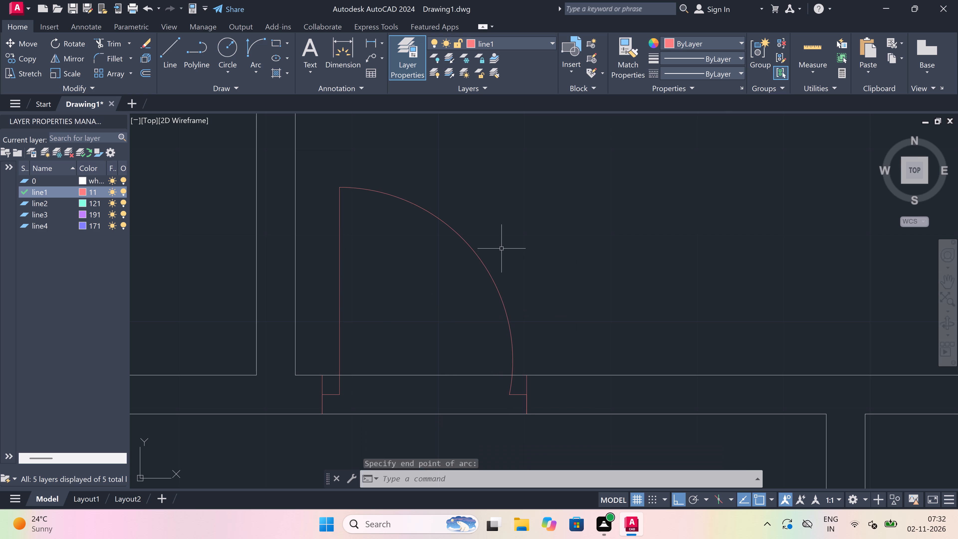
Trim both wall lines between the jambs to open the wall for the central block's easternmost room door.
key(t)
key(r)
key(space)
scroll(426, 287, down, 2)
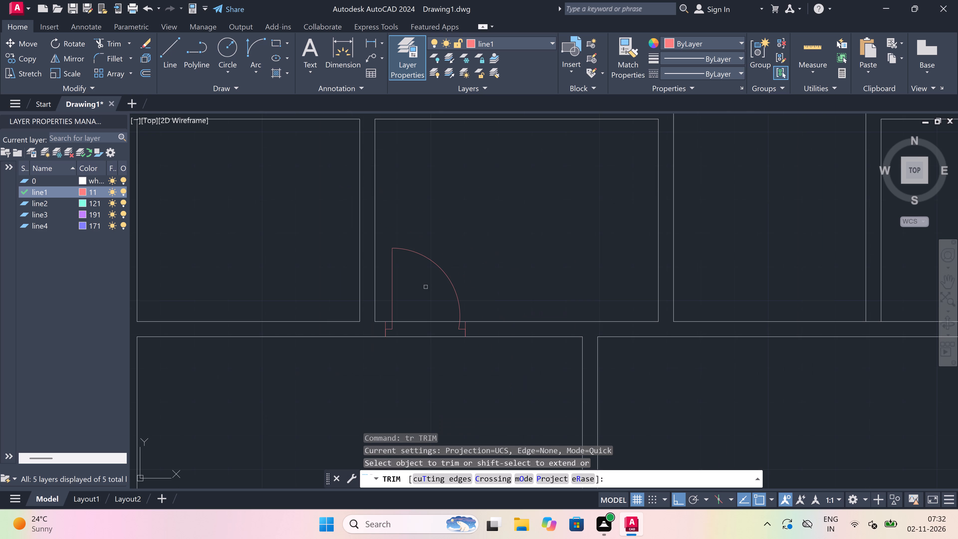
click(423, 290)
click(433, 391)
key(Escape)
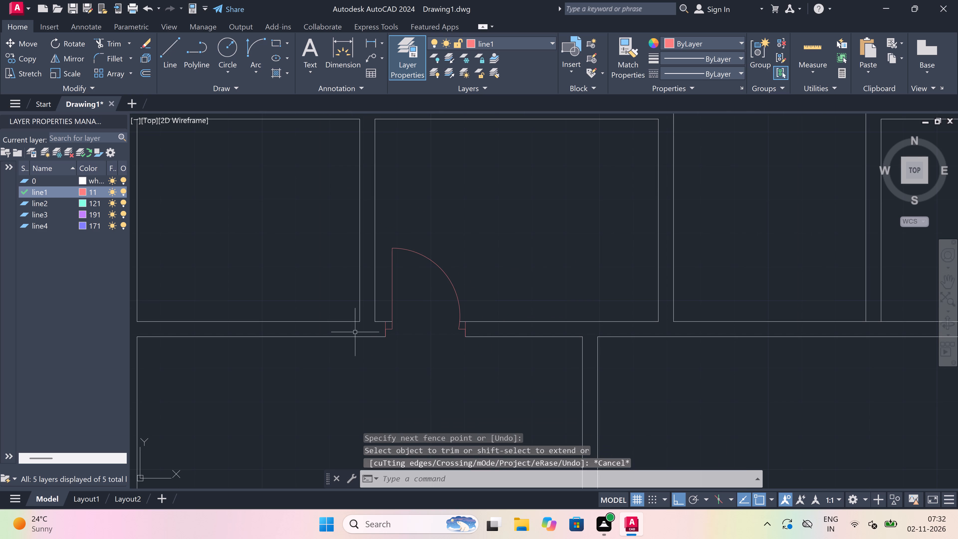
Draw a door jamb across the wall south of the northeast block's western room, just west of the partition between its two rooms.
scroll(344, 317, down, 7)
scroll(344, 315, up, 2)
key(l)
key(space)
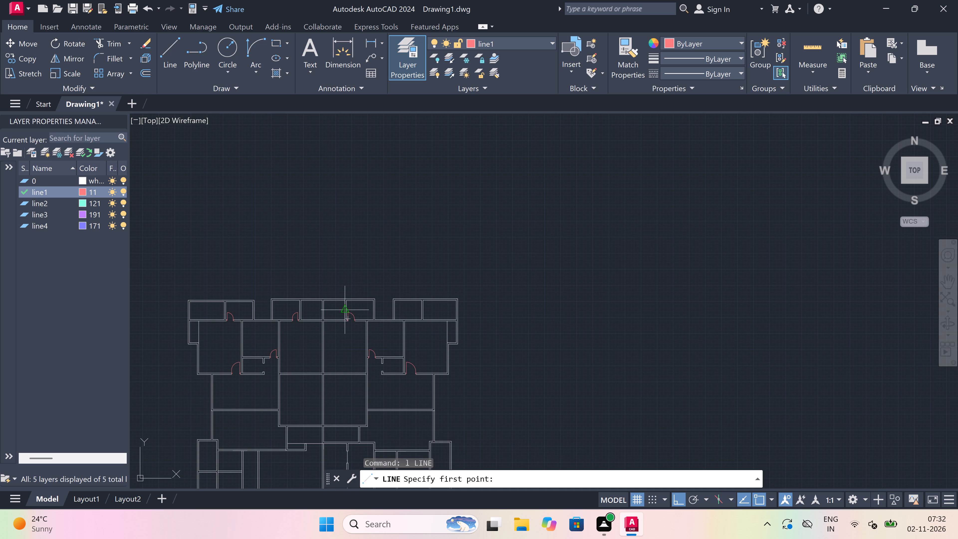
scroll(399, 302, up, 1)
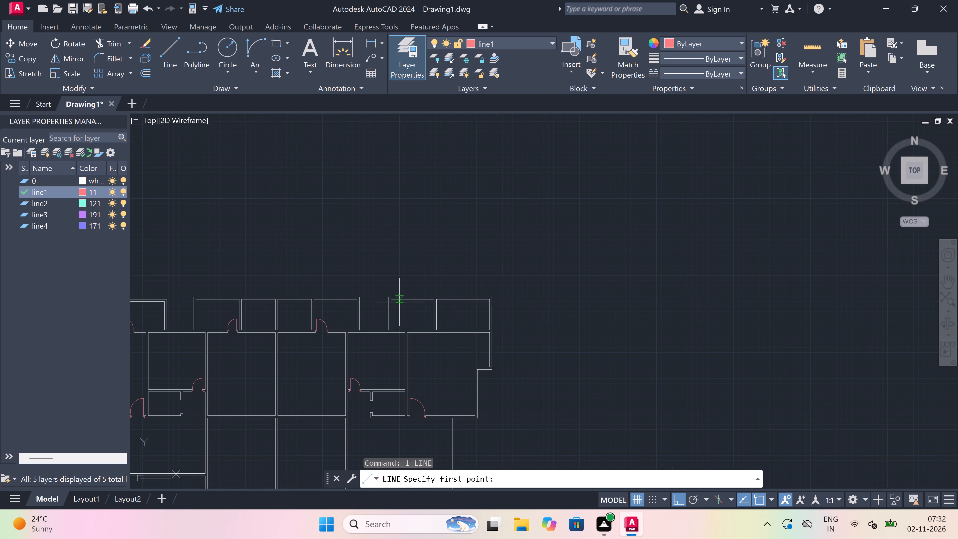
scroll(413, 317, up, 3)
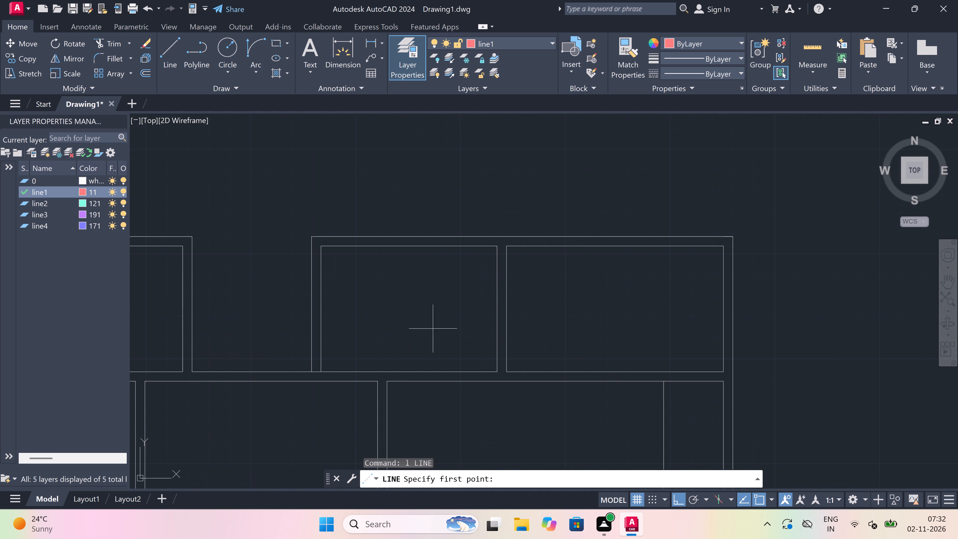
scroll(482, 369, up, 1)
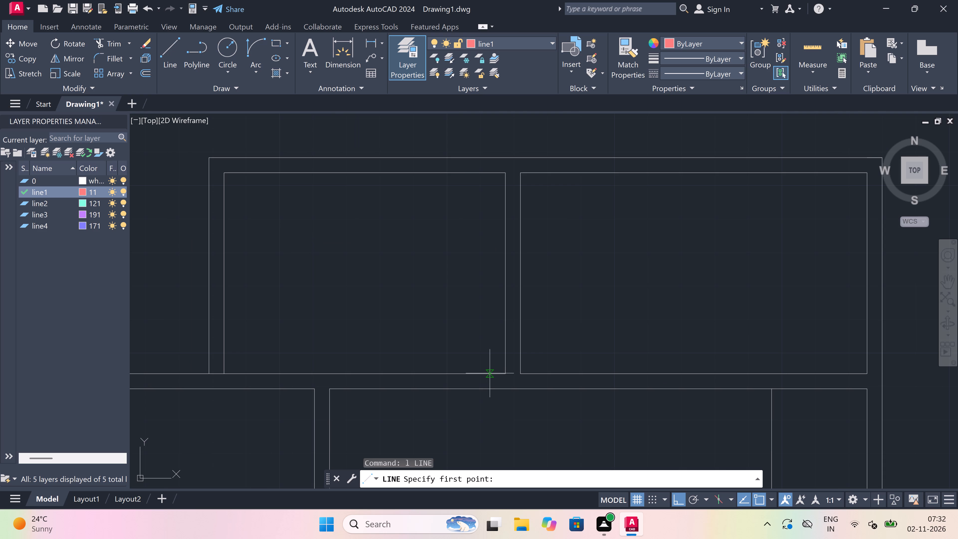
click(492, 374)
scroll(494, 405, up, 3)
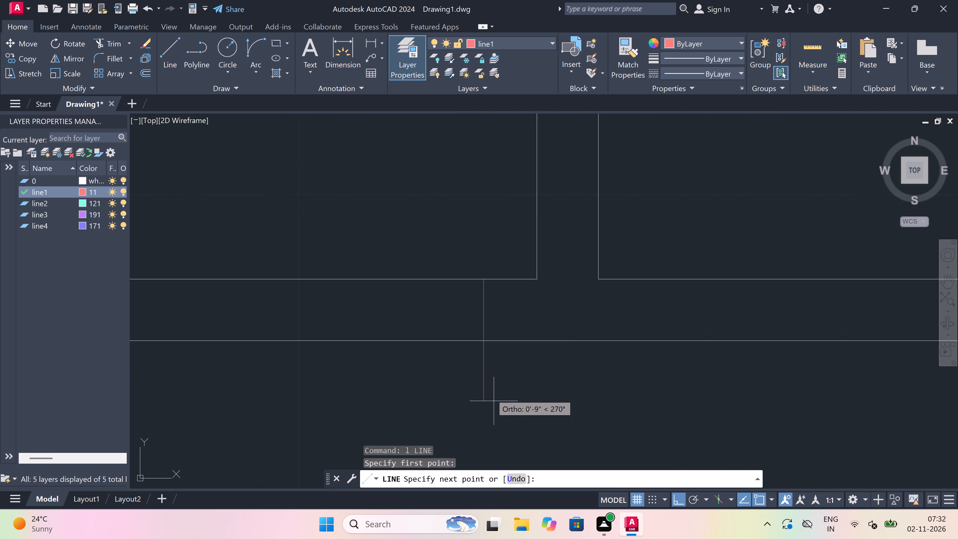
click(482, 341)
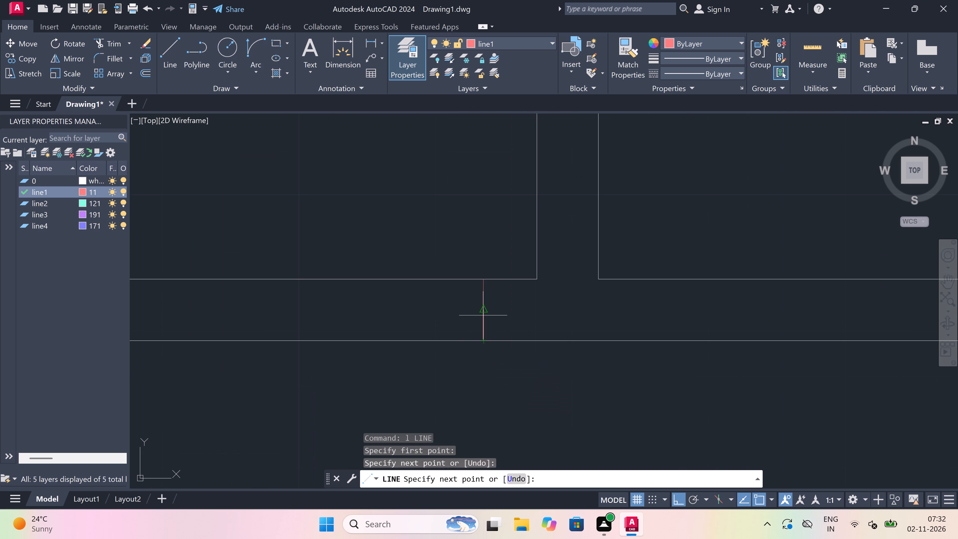
From this jamb's midpoint, draw a 2" line west and a 2' door leaf north.
click(480, 307)
key(2)
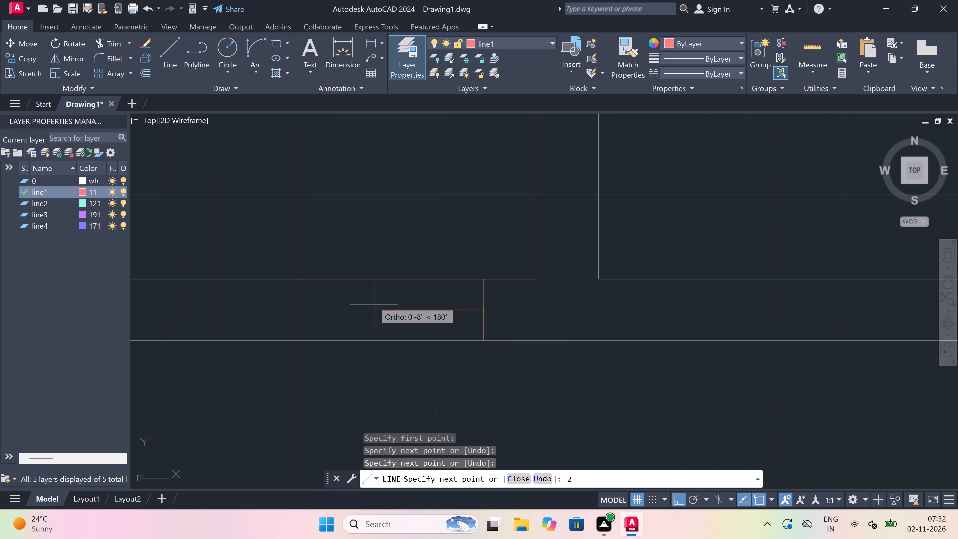
text(")
key(space)
scroll(373, 301, down, 3)
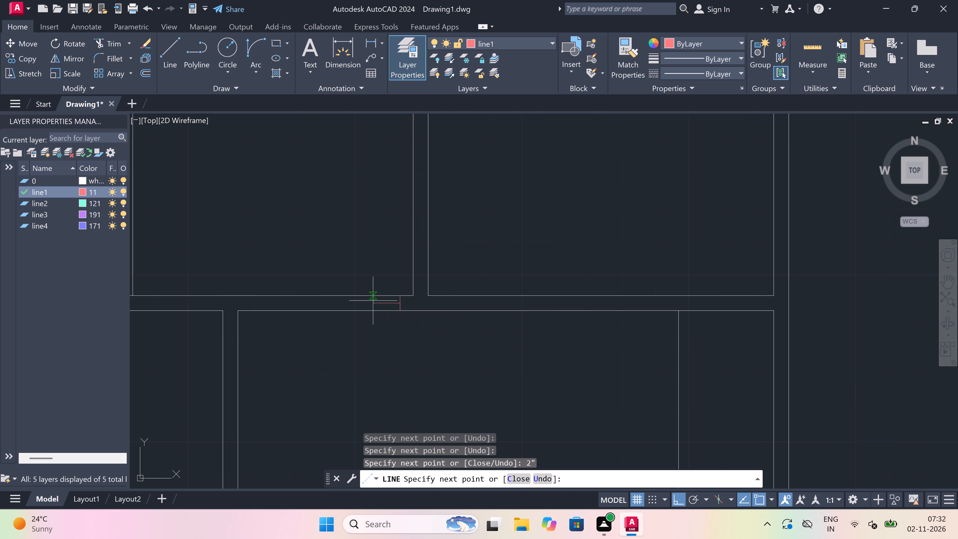
scroll(373, 291, up, 3)
key(2)
text(')
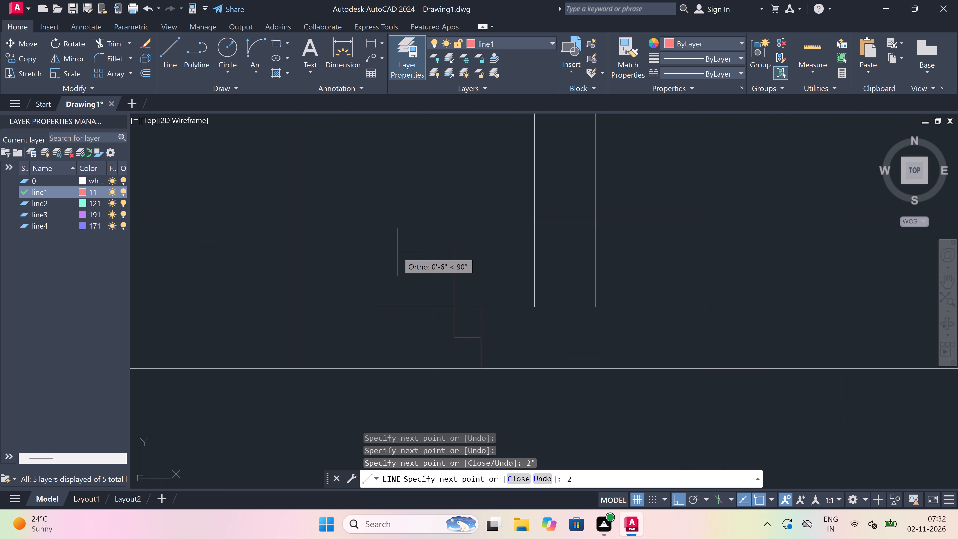
key(space)
key(Escape)
Draw the opposite door jamb across the wall west of the 2' leaf, south of the northeast block's western room.
key(space)
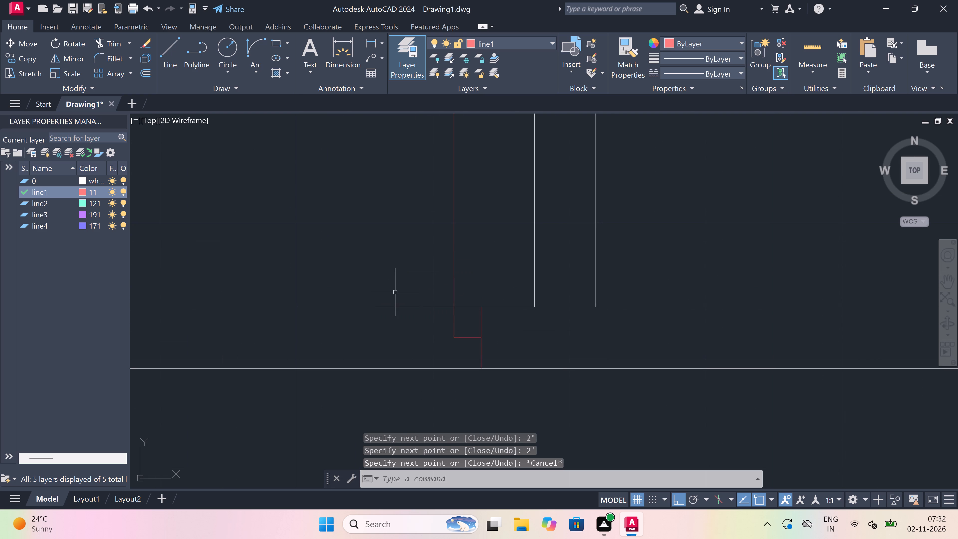
scroll(395, 327, down, 4)
scroll(358, 333, up, 3)
scroll(358, 333, down, 2)
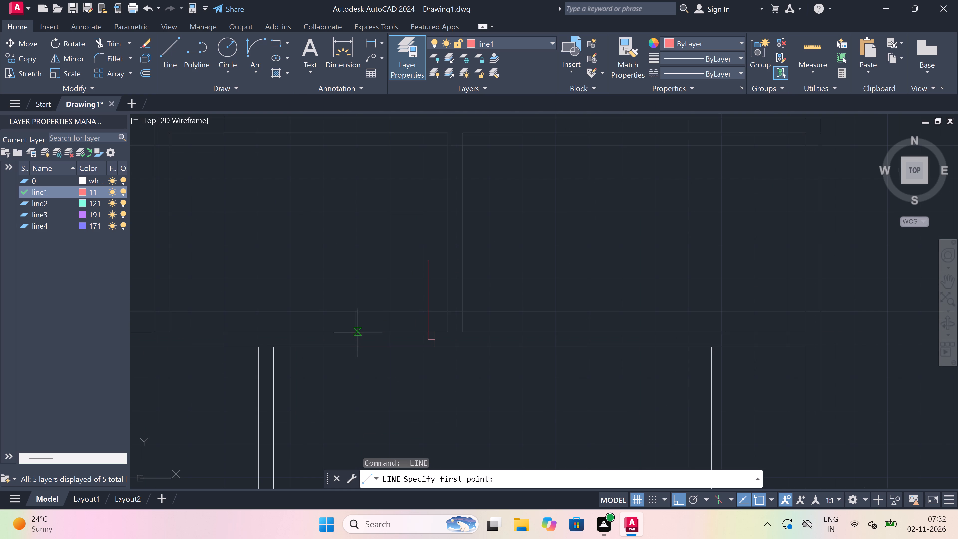
scroll(378, 292, up, 2)
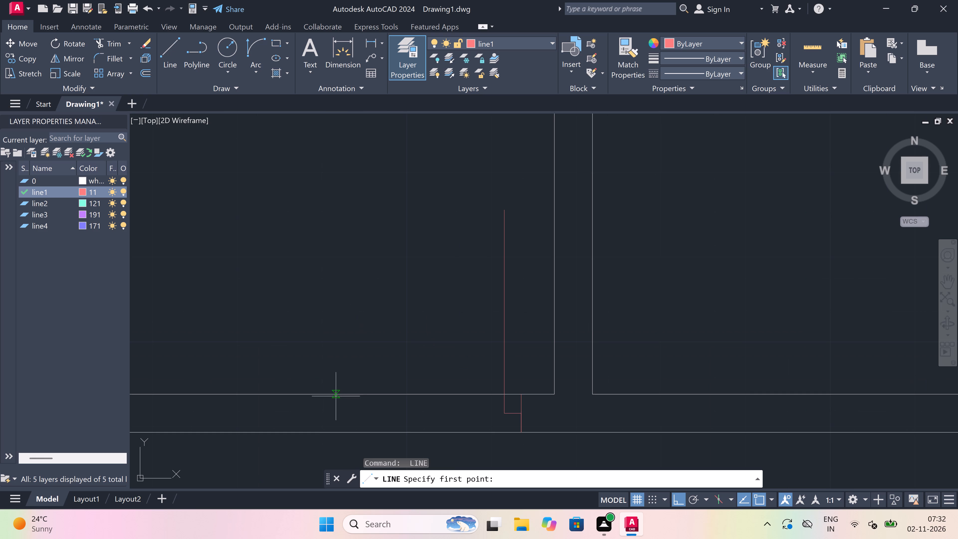
click(358, 394)
drag(356, 439, 356, 435)
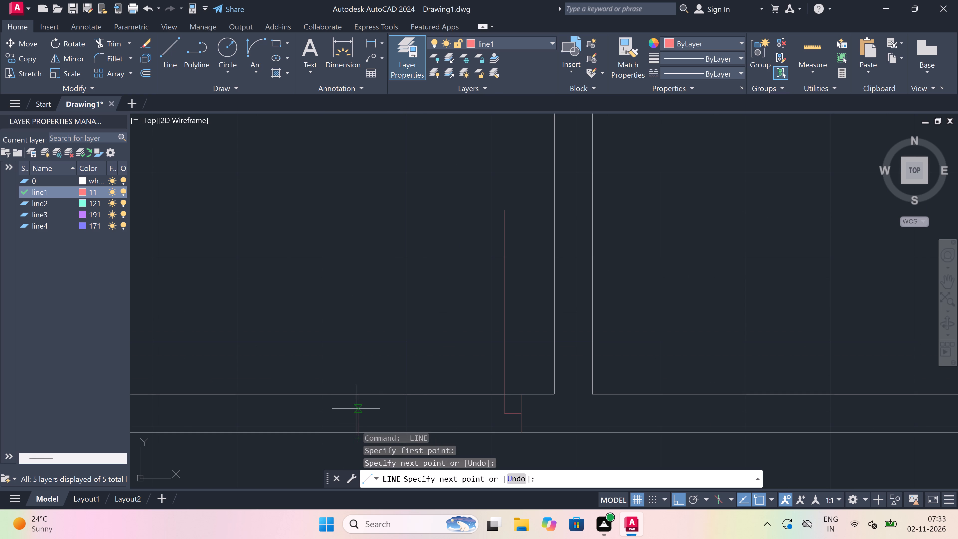
scroll(359, 445, up, 3)
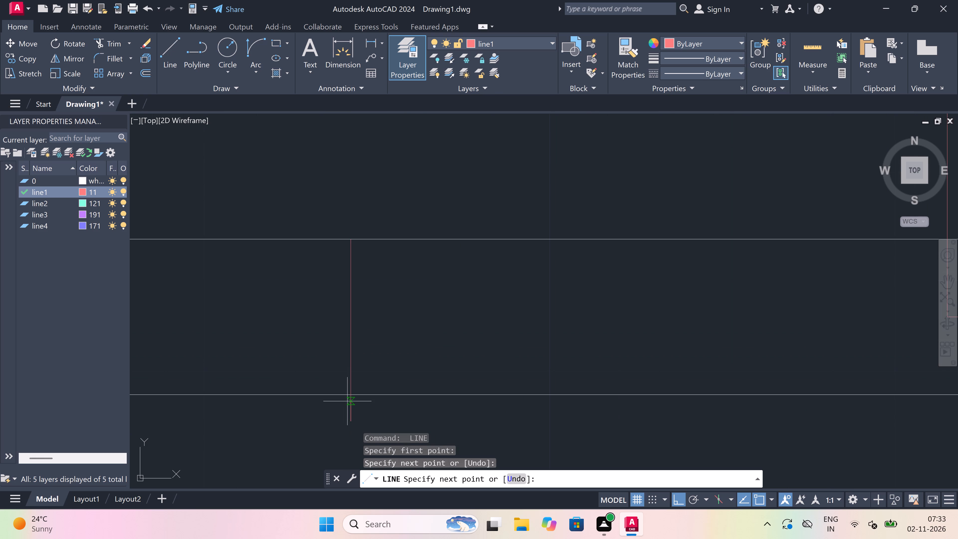
key(Escape)
Trim the end of the western jamb that overshoots the wall's south line.
text(tr)
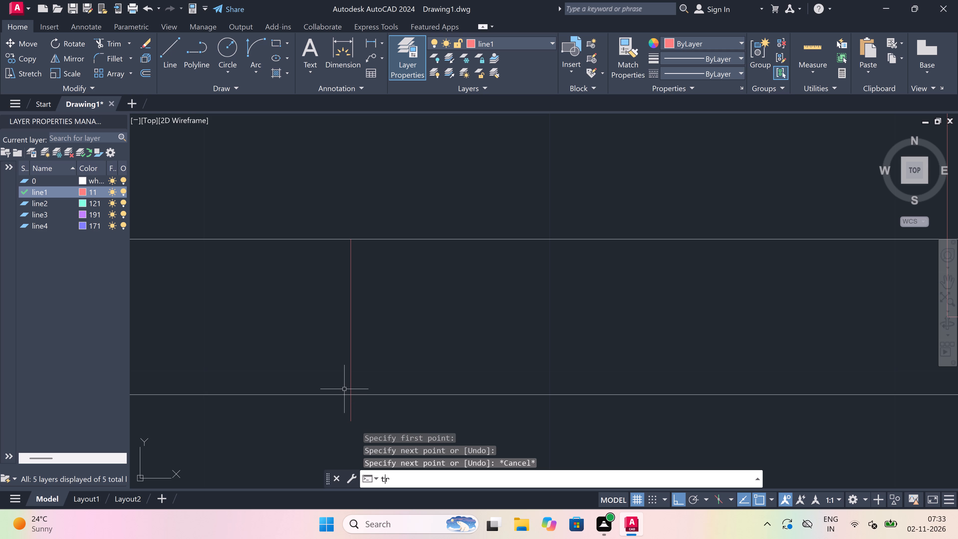
key(space)
click(336, 405)
click(365, 408)
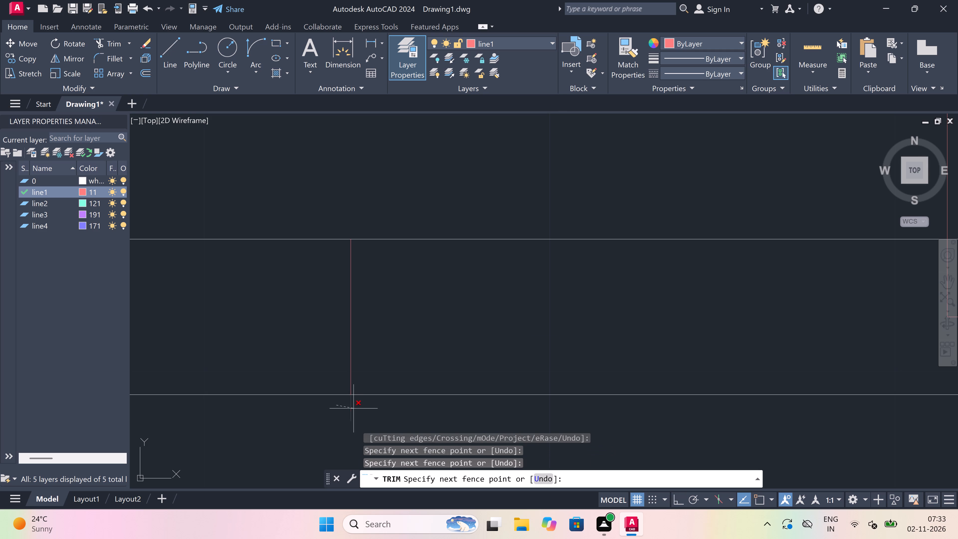
key(Escape)
Draw a 2" line east from the midpoint of the western jamb.
scroll(341, 367, down, 2)
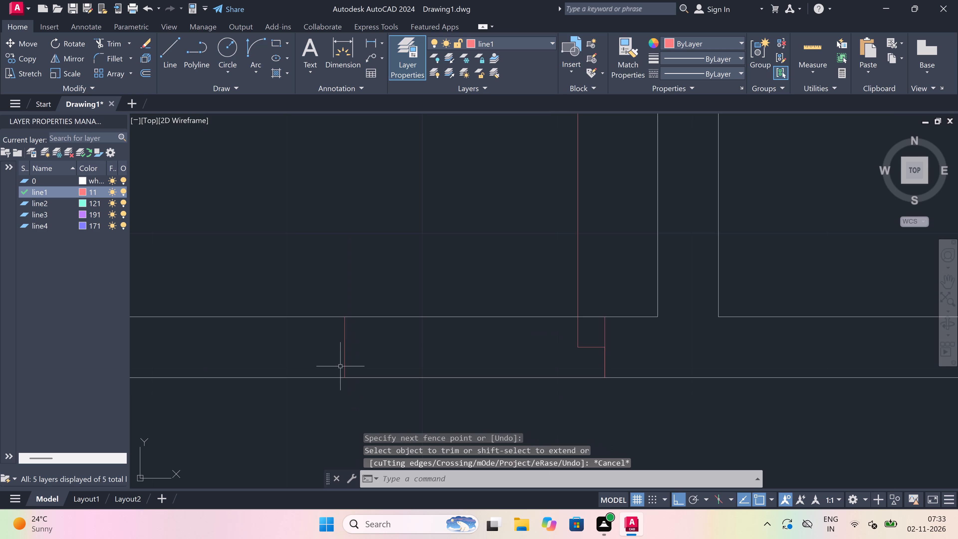
key(l)
key(space)
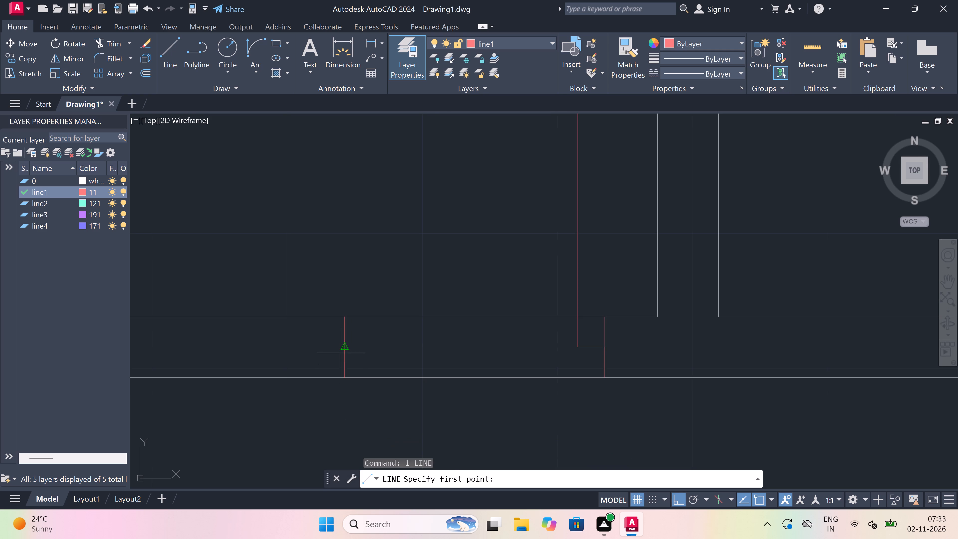
click(341, 351)
key(2)
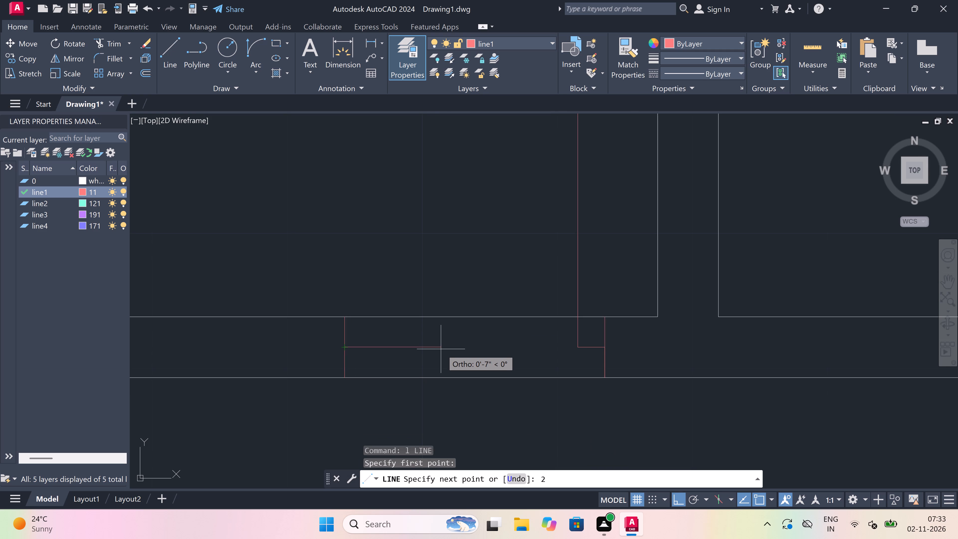
text(")
key(space)
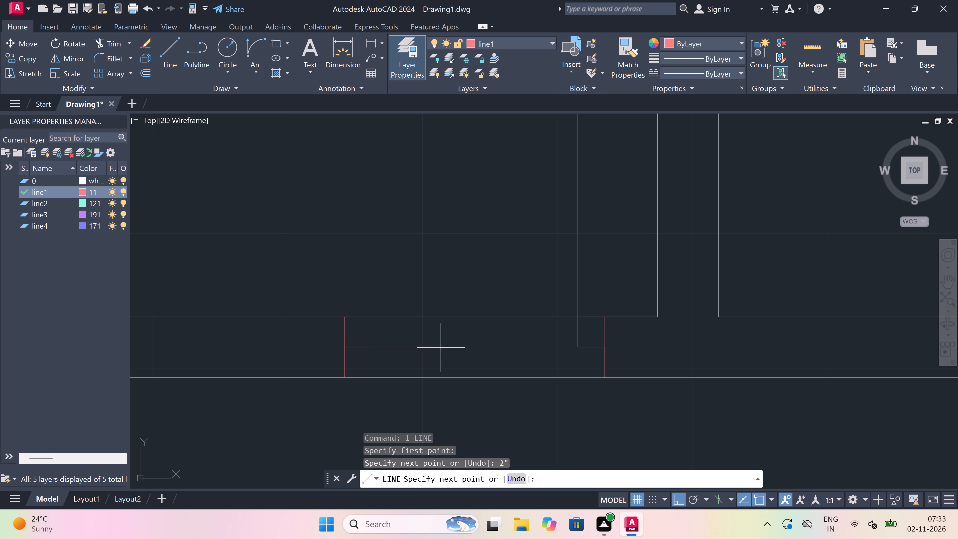
key(Escape)
Draw the swing arc from the north end of the 2' leaf to the free end of the western 2" line.
scroll(351, 362, down, 3)
scroll(367, 333, up, 2)
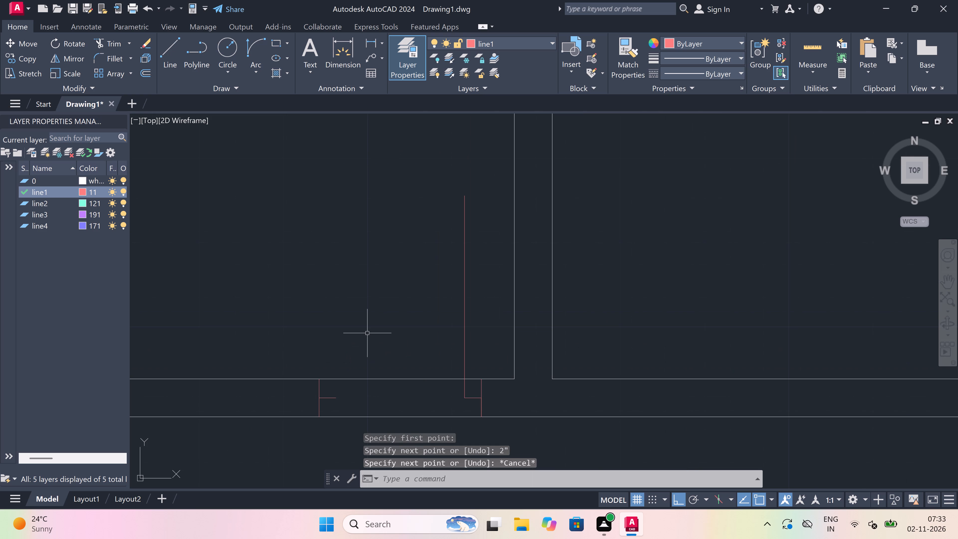
click(256, 41)
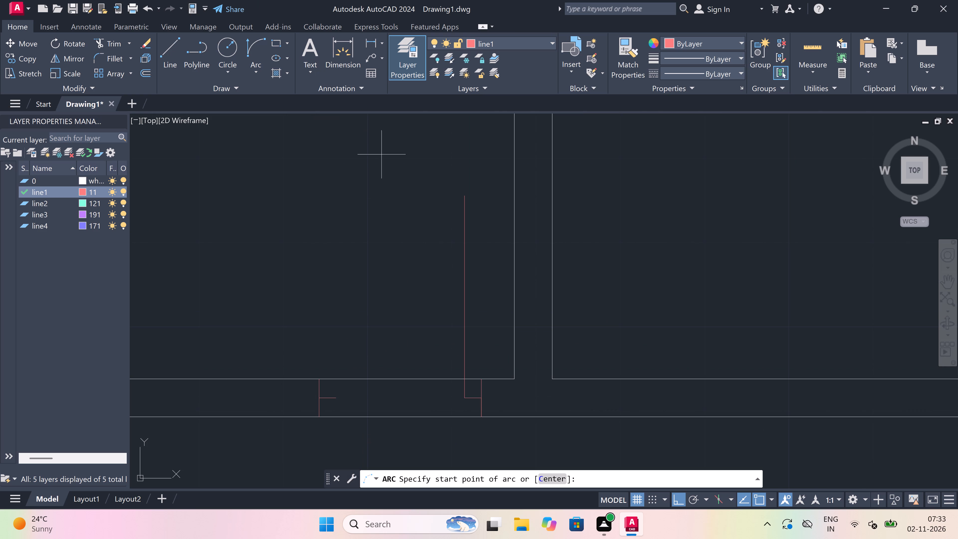
click(466, 195)
click(338, 399)
click(223, 268)
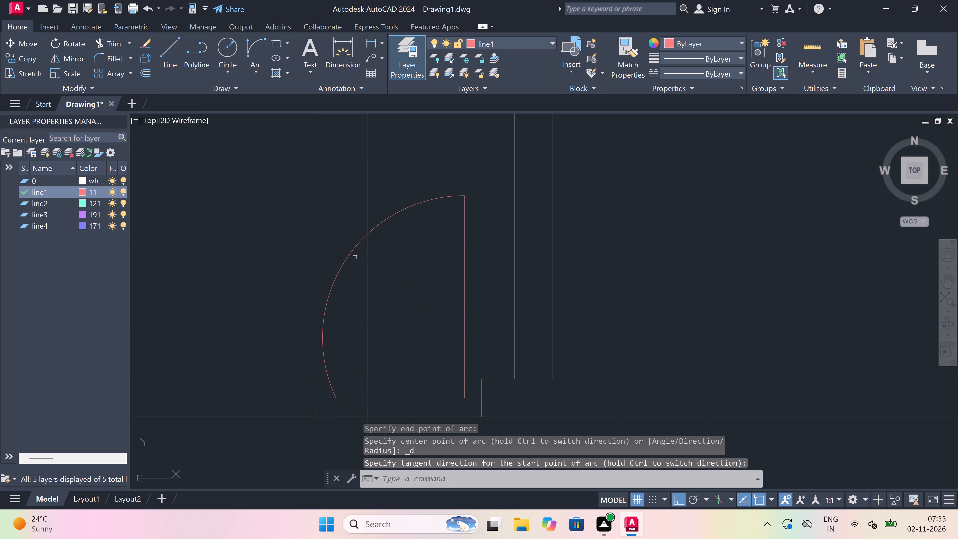
Trim both wall lines between the jambs to open the wall for the northeast block's western room door.
text(tr)
key(space)
scroll(360, 272, down, 2)
click(363, 287)
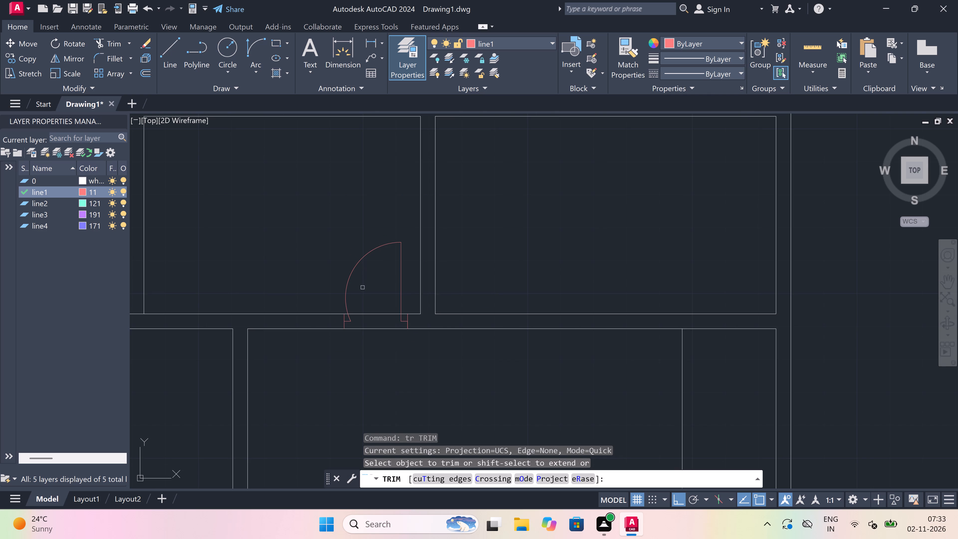
click(373, 331)
key(Escape)
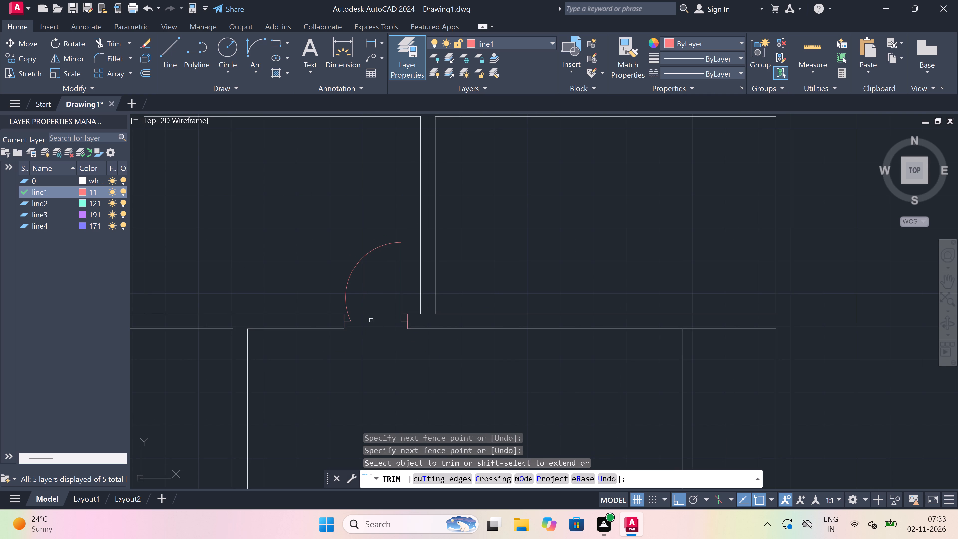
Extend both lines of the central block's middle partition north to the outer wall line.
scroll(368, 310, down, 3)
scroll(394, 269, up, 1)
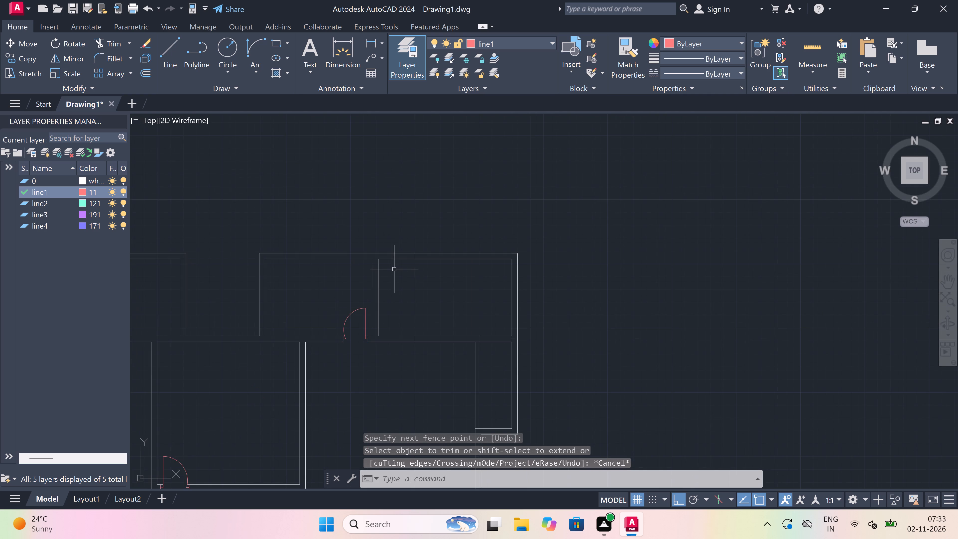
scroll(394, 269, down, 3)
scroll(275, 284, up, 2)
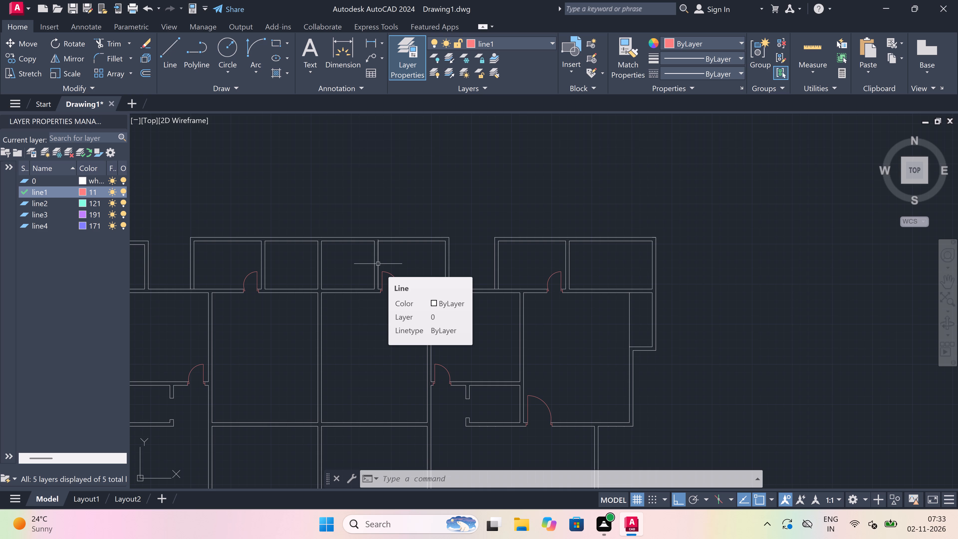
scroll(379, 254, down, 1)
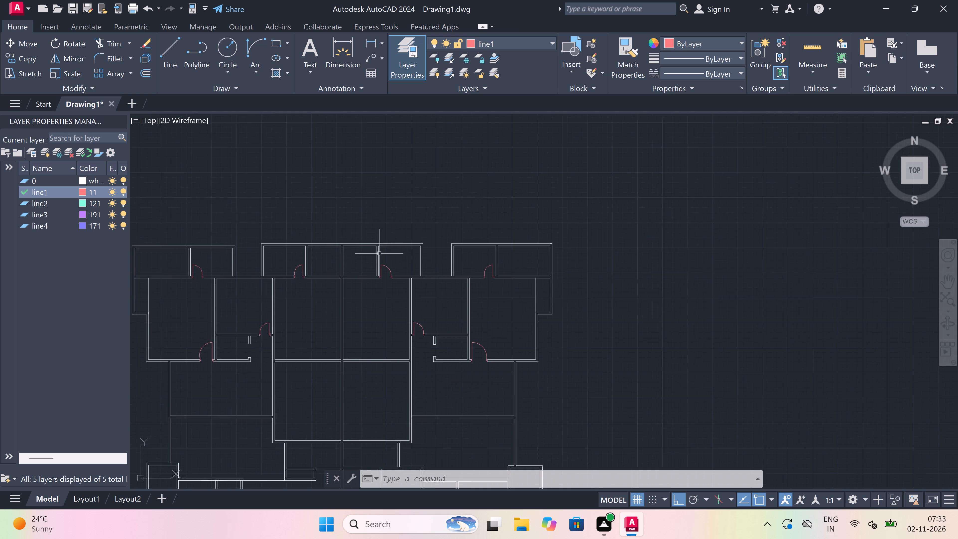
scroll(379, 253, down, 1)
scroll(348, 249, up, 3)
scroll(370, 260, up, 1)
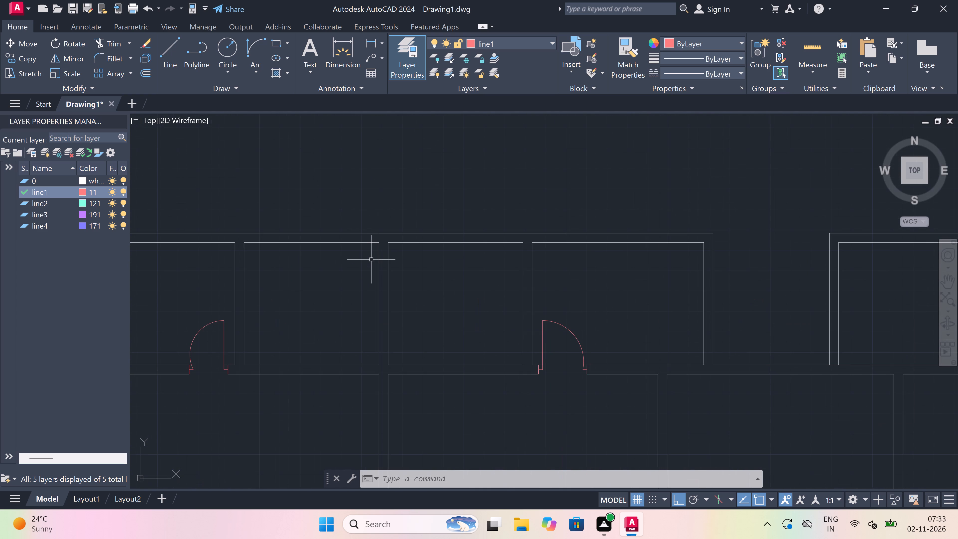
text(ex)
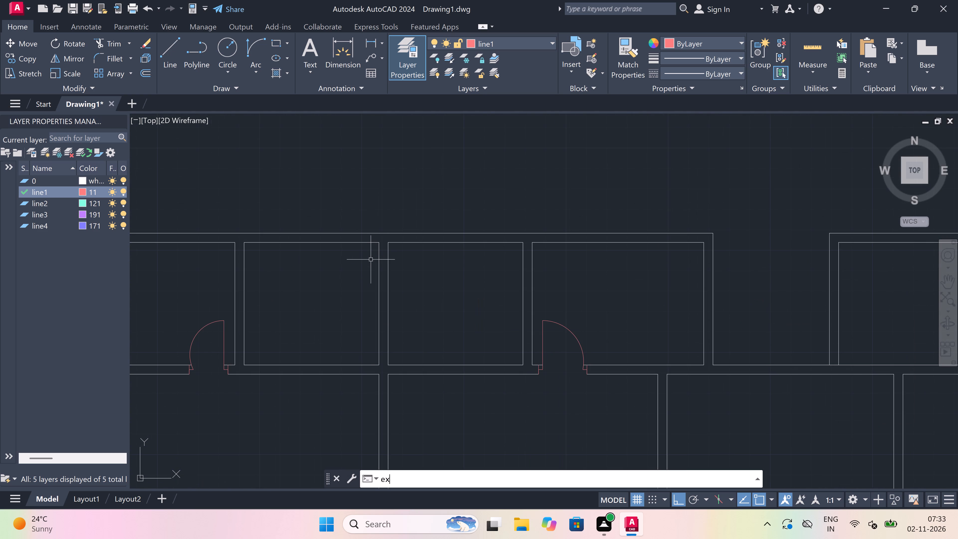
key(space)
drag(341, 301, 347, 294)
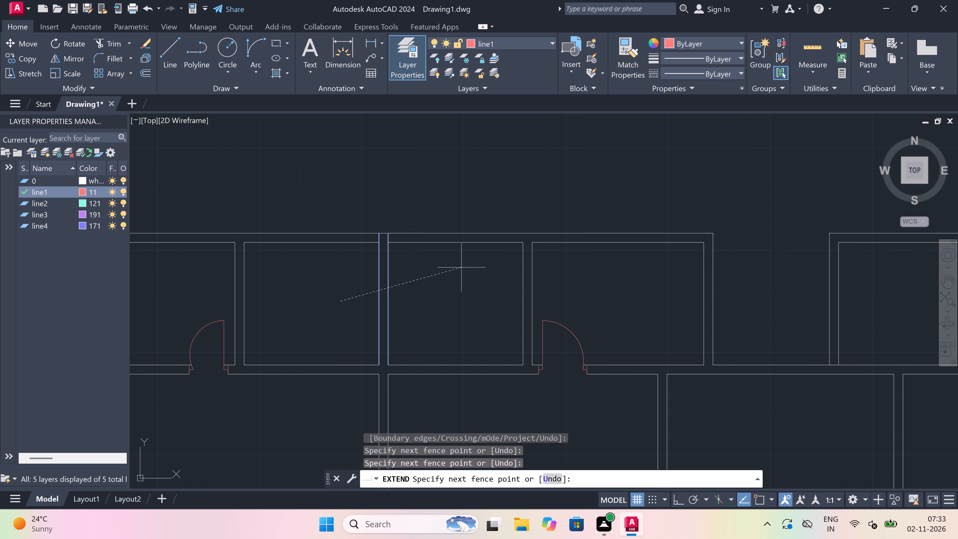
click(461, 267)
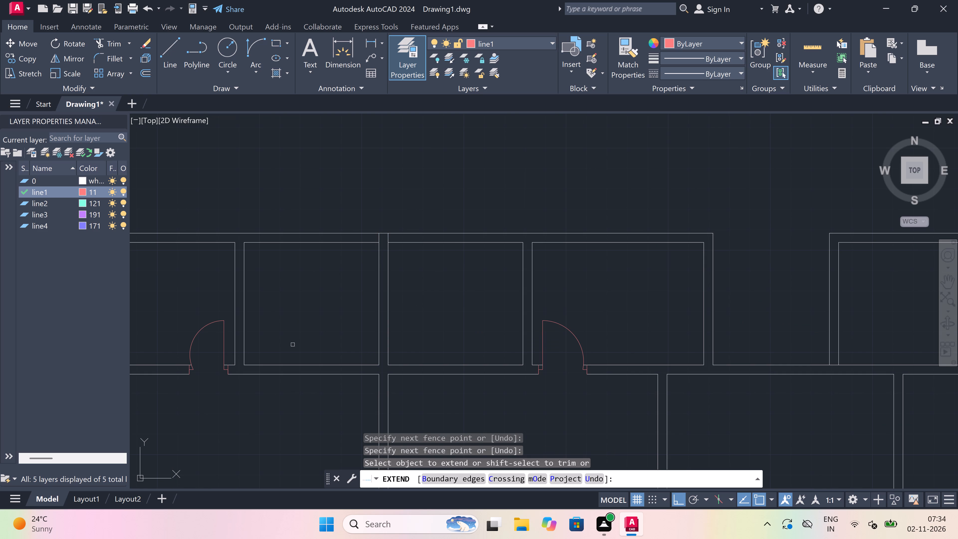
scroll(259, 357, up, 1)
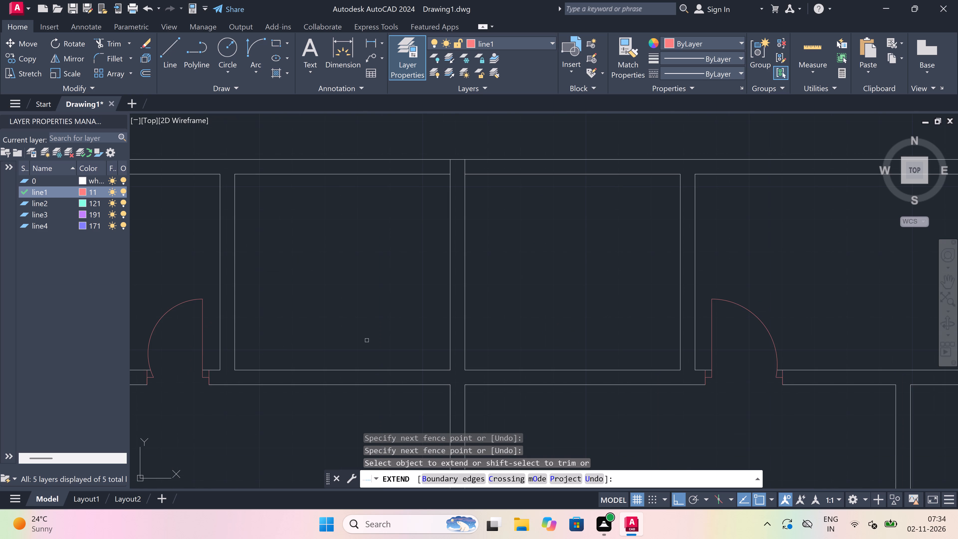
key(Escape)
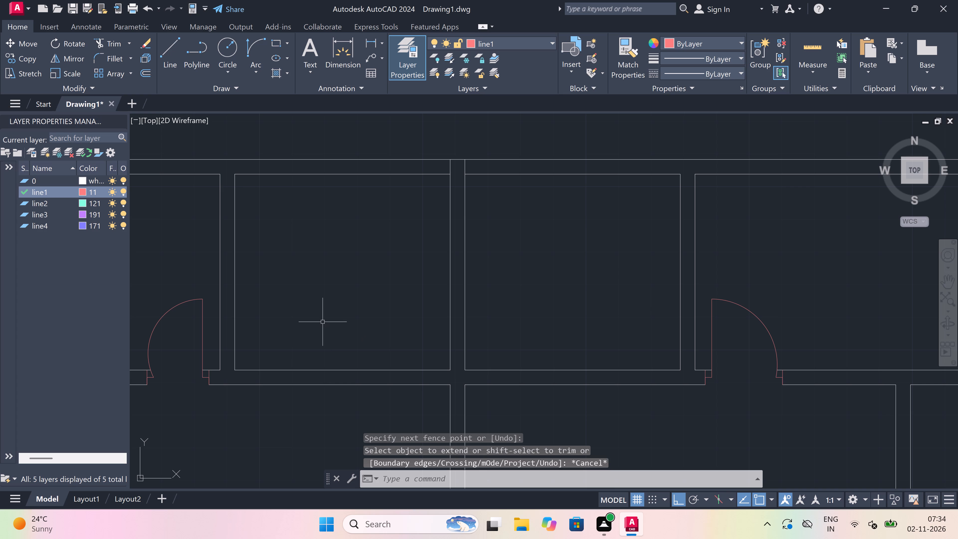
Extend the outer side lines of the central block's two middle rooms north to the outer wall line.
key(space)
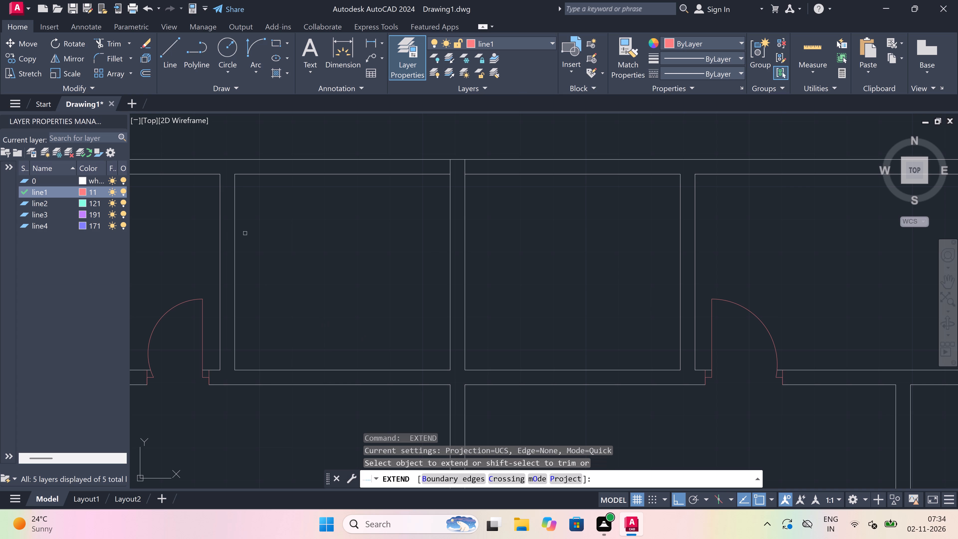
click(231, 233)
click(263, 233)
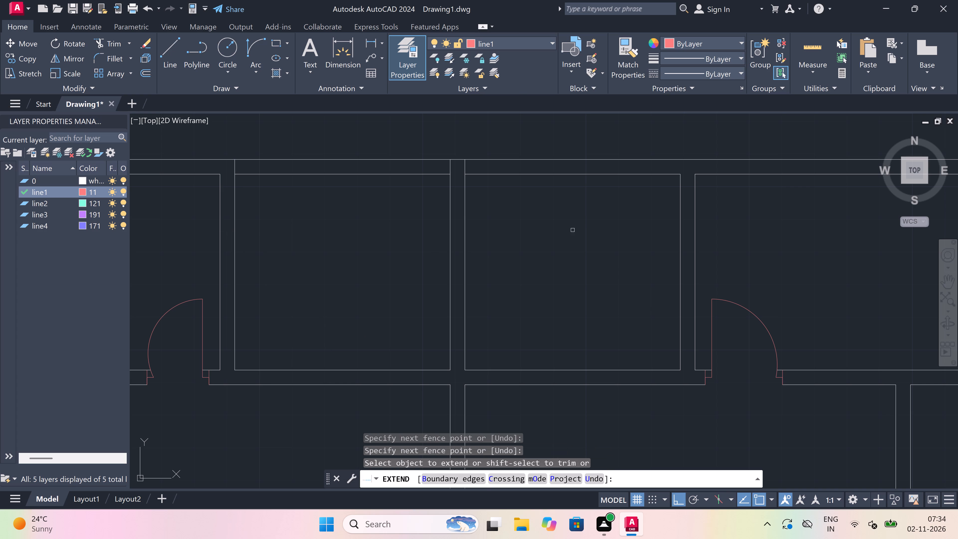
click(687, 198)
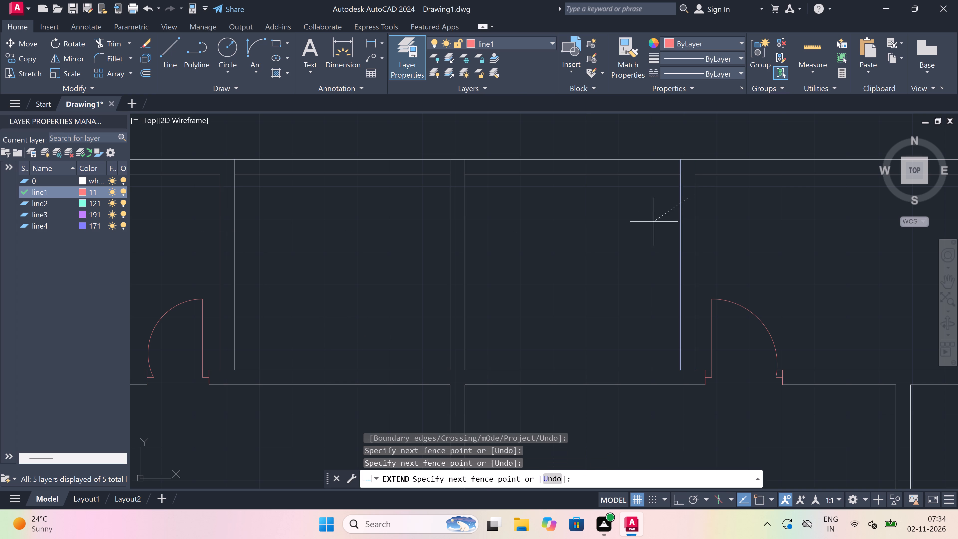
click(654, 222)
key(Escape)
Trim away the inner north wall line across the central block's two middle rooms.
key(t)
key(r)
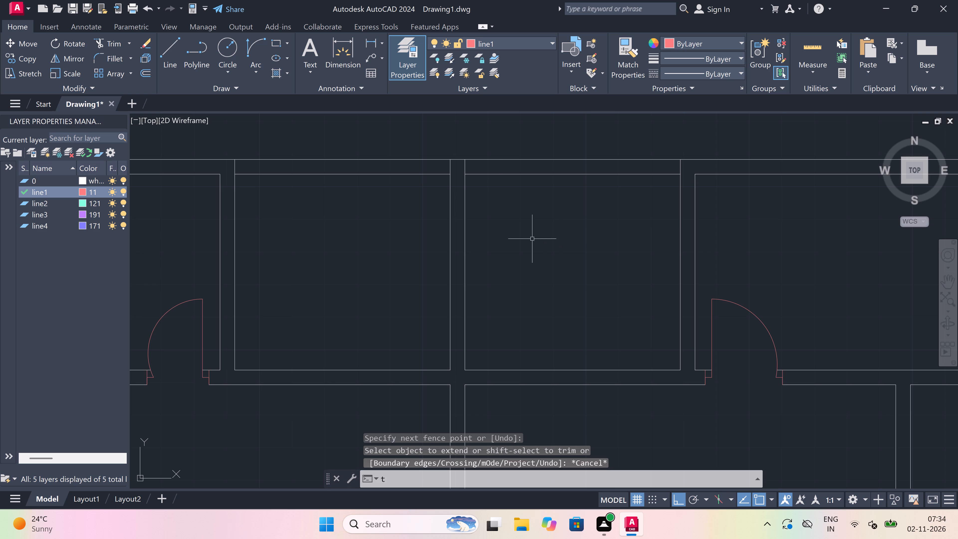
key(space)
click(426, 174)
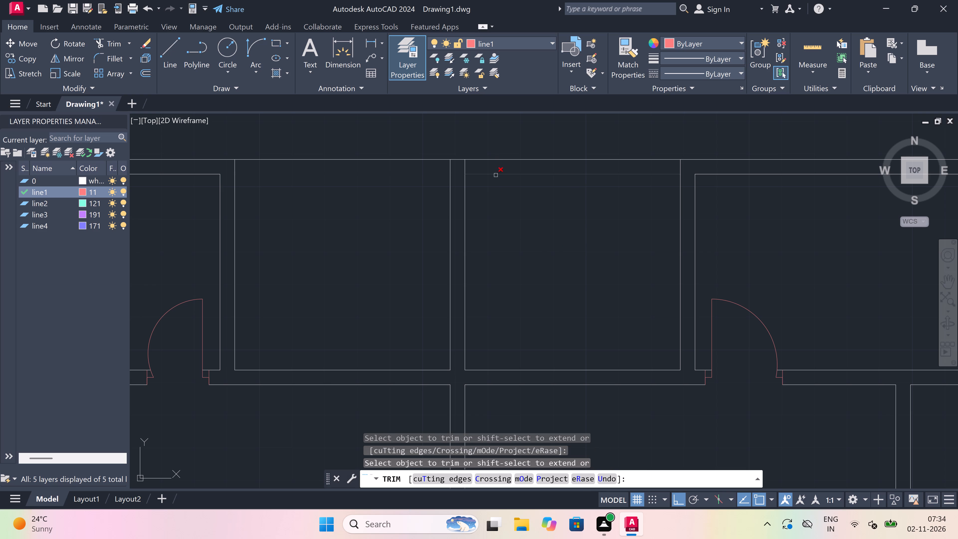
click(571, 173)
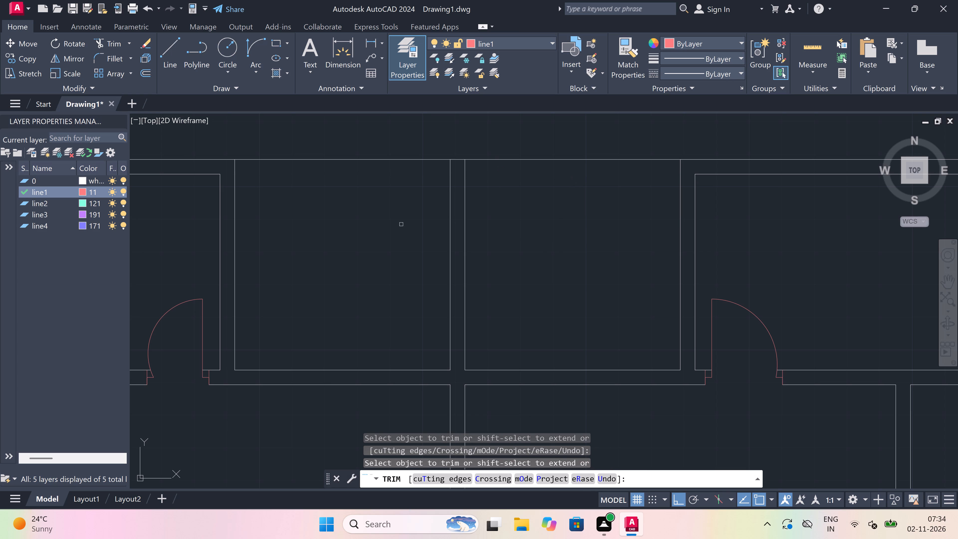
scroll(401, 224, down, 3)
key(Escape)
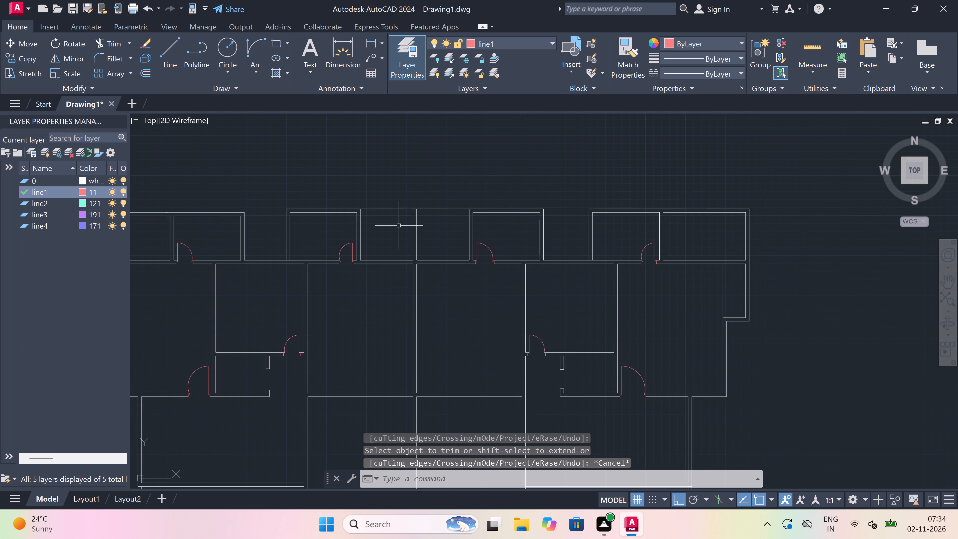
Extend the northeast block's eastern partition line north and its eastern room's south wall line east to the outer wall lines.
key(e)
text(x)
key(space)
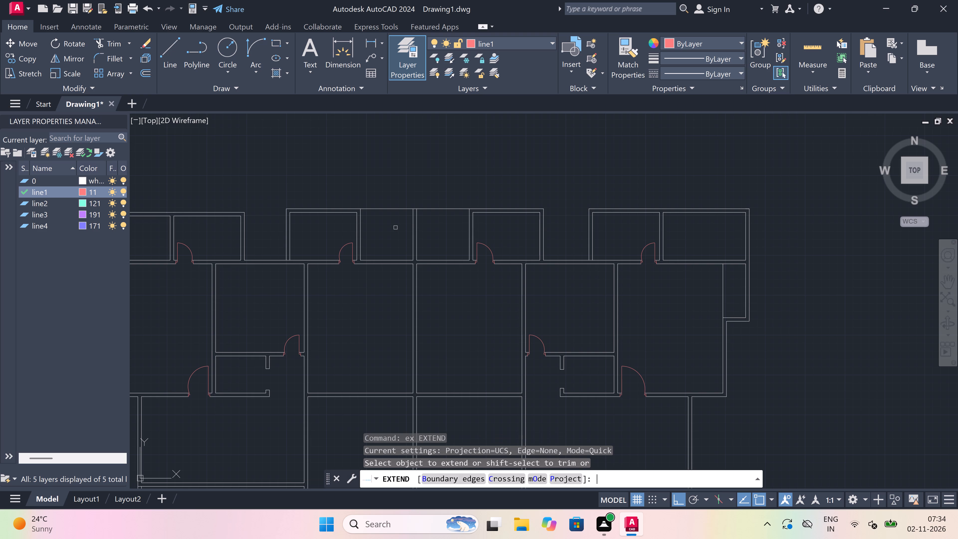
scroll(395, 228, down, 2)
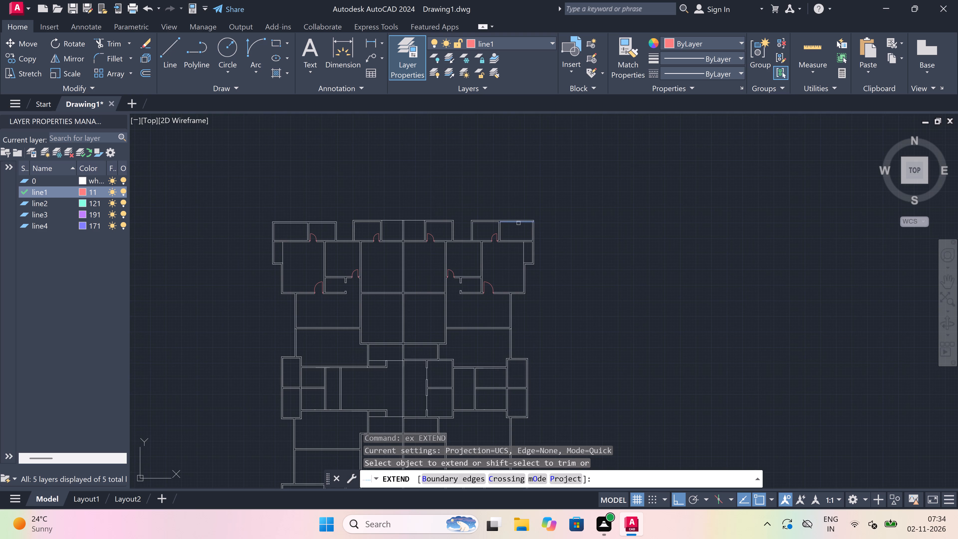
scroll(518, 223, up, 2)
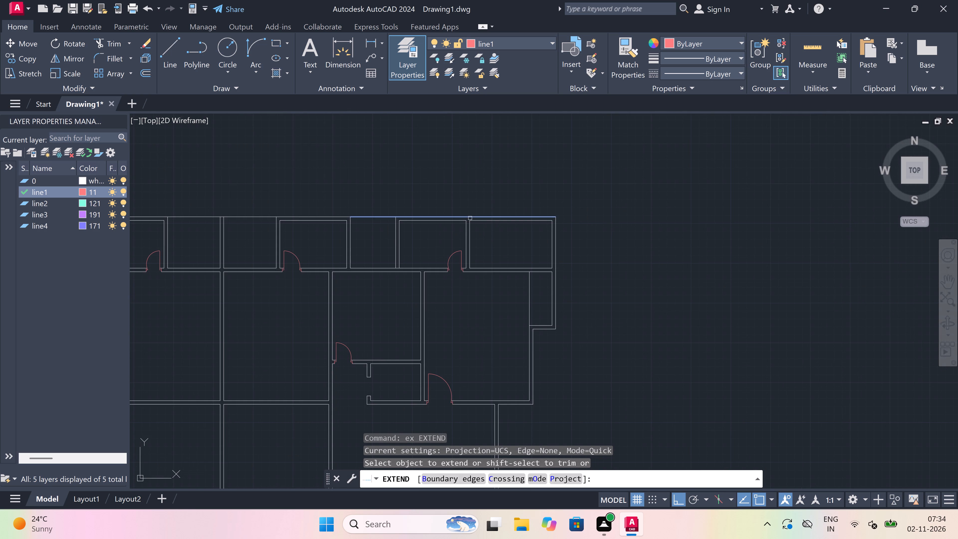
scroll(470, 218, up, 1)
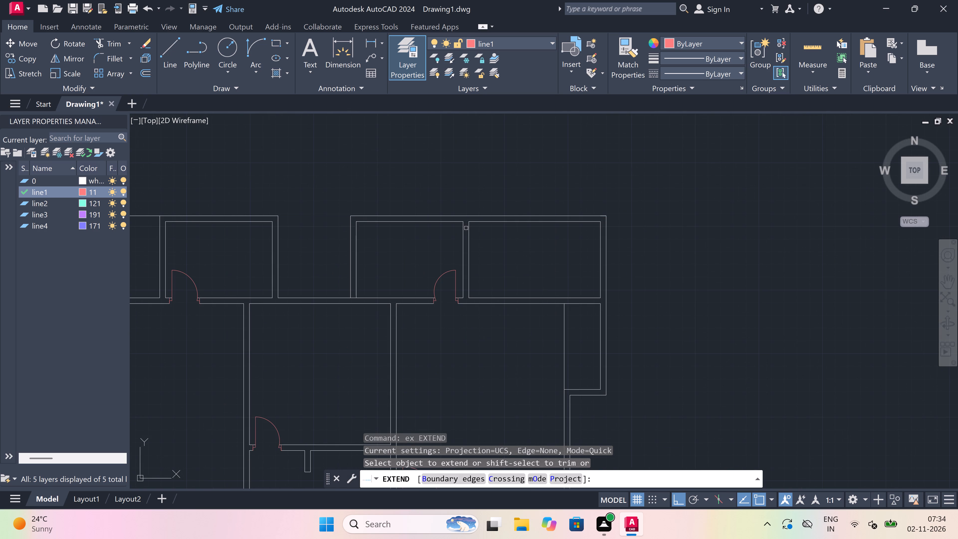
drag(468, 233, 472, 234)
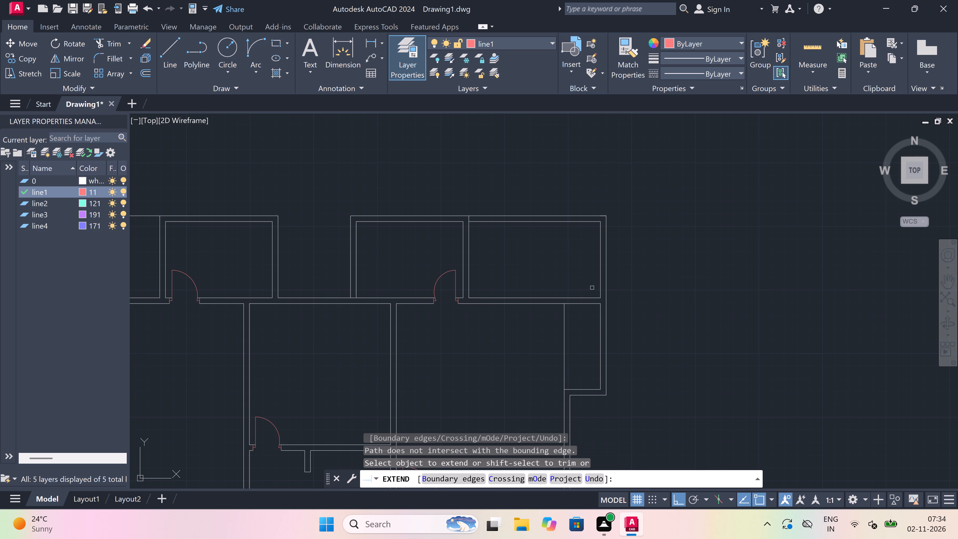
click(582, 298)
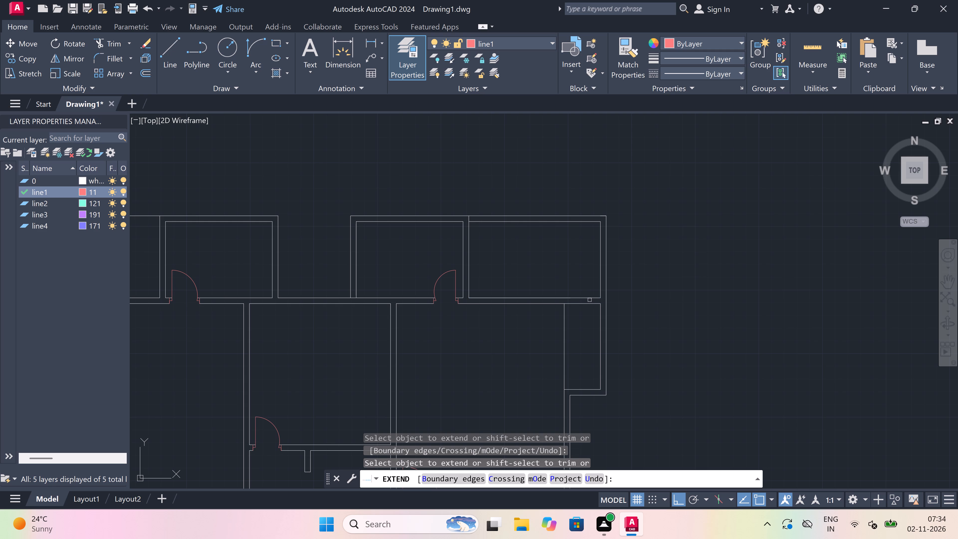
click(589, 299)
key(Escape)
Trim away the inner east and north wall lines of the northeast block's eastern room.
key(t)
key(r)
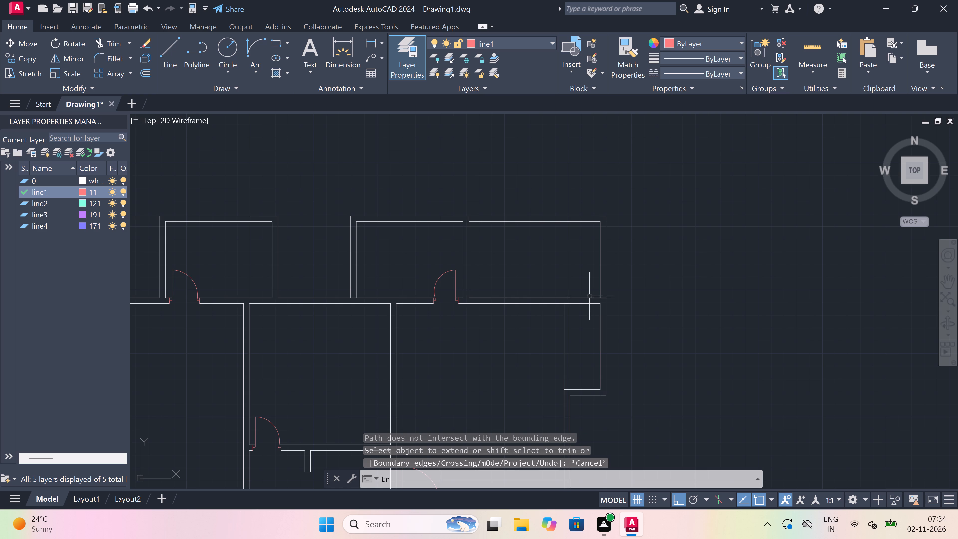
key(space)
click(599, 260)
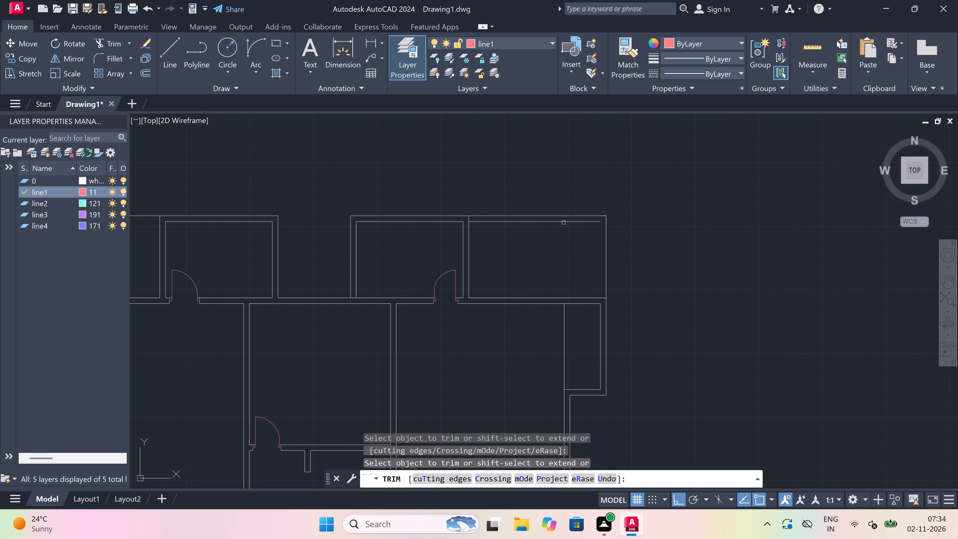
click(563, 222)
key(Escape)
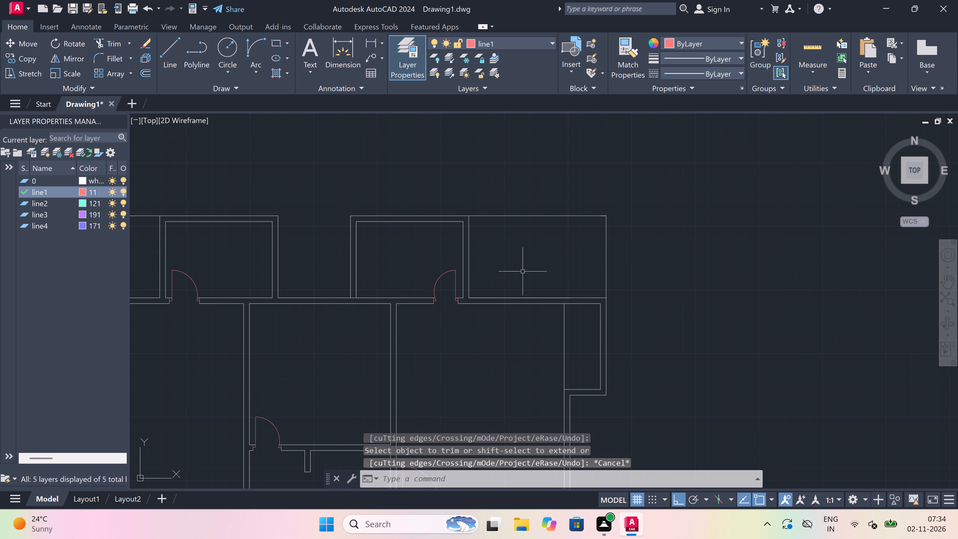
Extend the northwest block's western room south wall line west and its western partition line north to the outer wall lines.
scroll(523, 271, down, 4)
scroll(425, 271, up, 3)
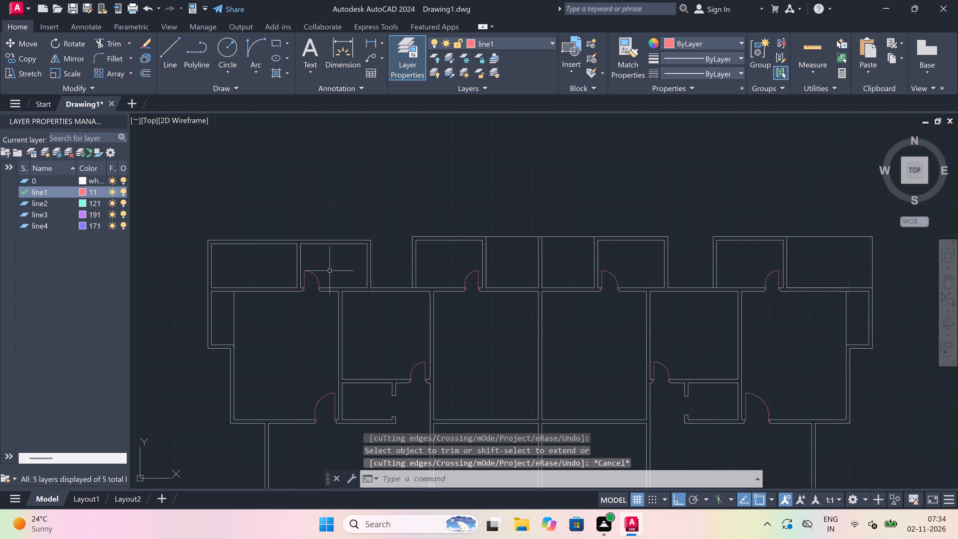
scroll(214, 261, up, 2)
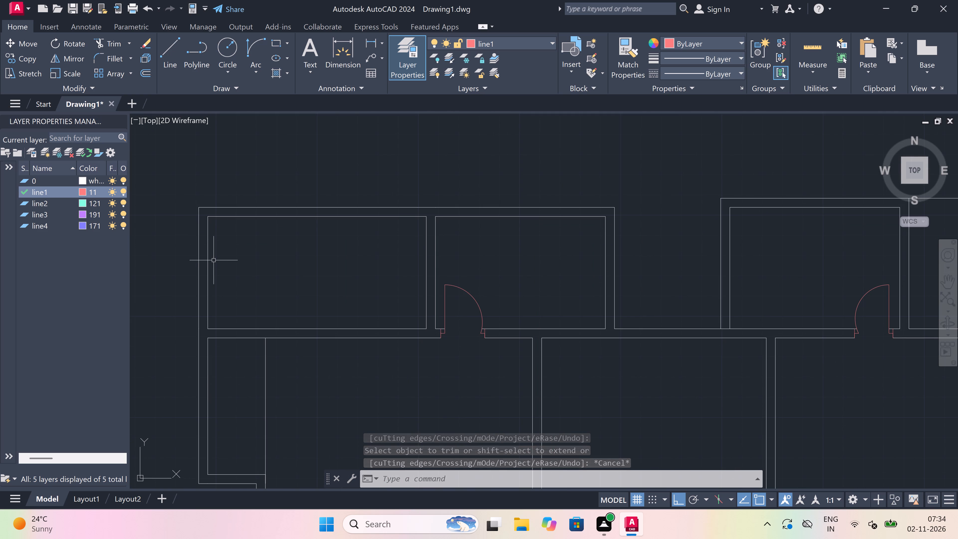
key(e)
key(x)
key(space)
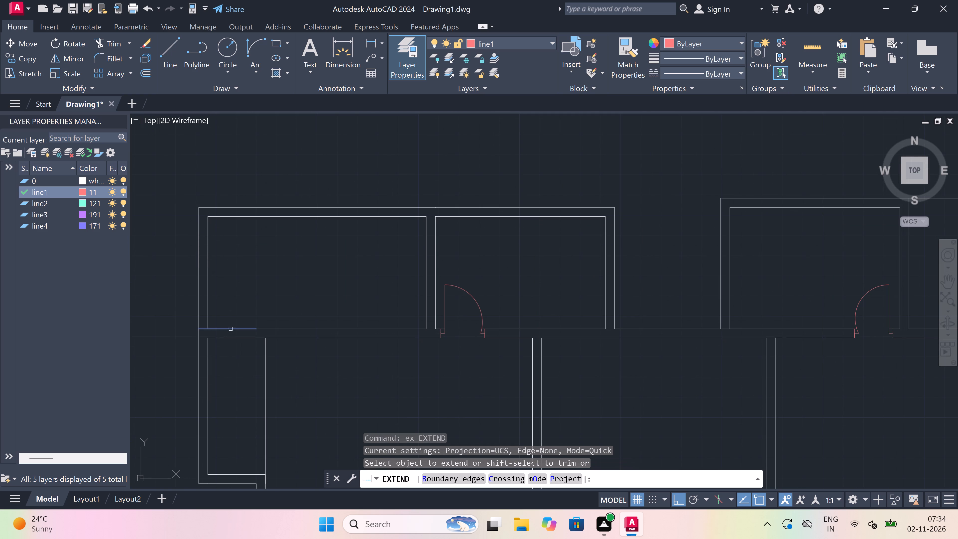
click(231, 328)
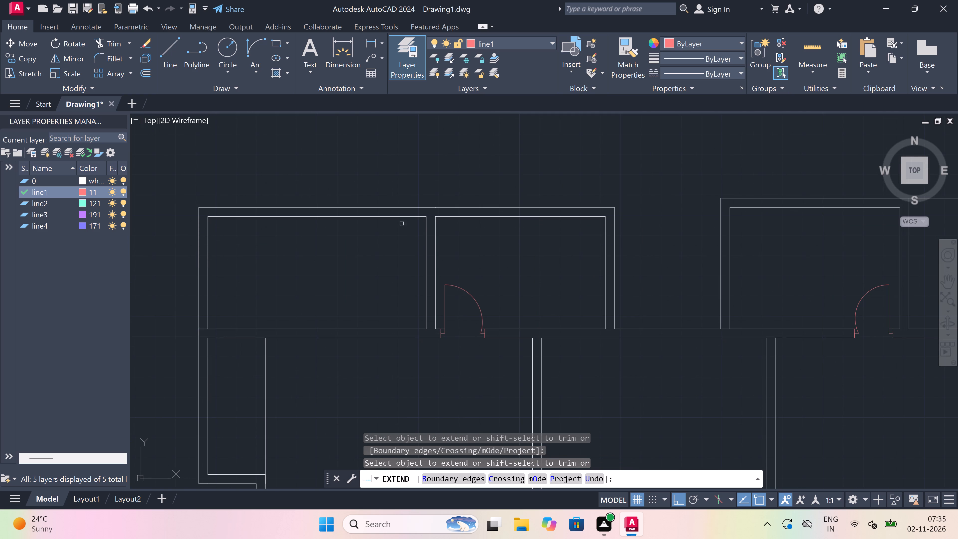
click(426, 242)
key(Escape)
Trim away the inner north and west wall lines of the northwest block's western room.
text(tr)
key(space)
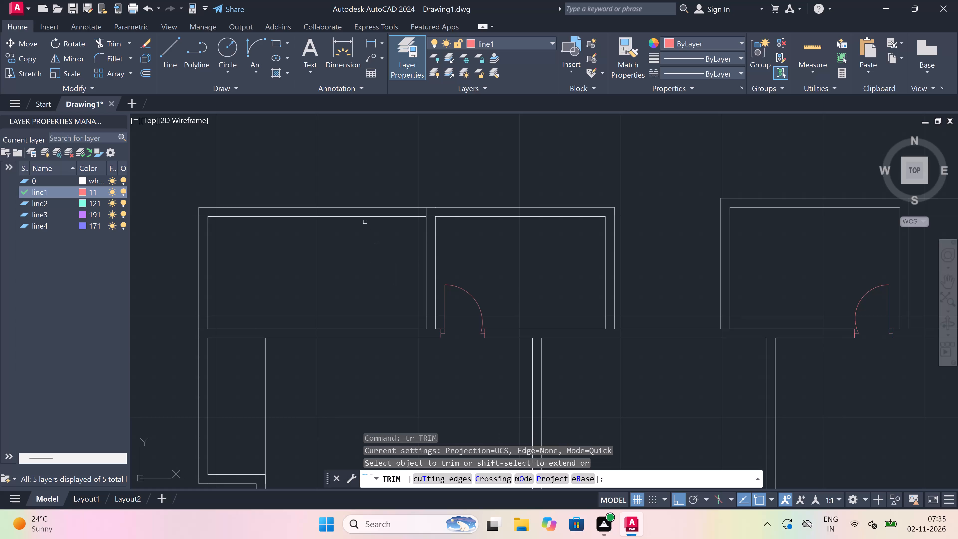
click(359, 215)
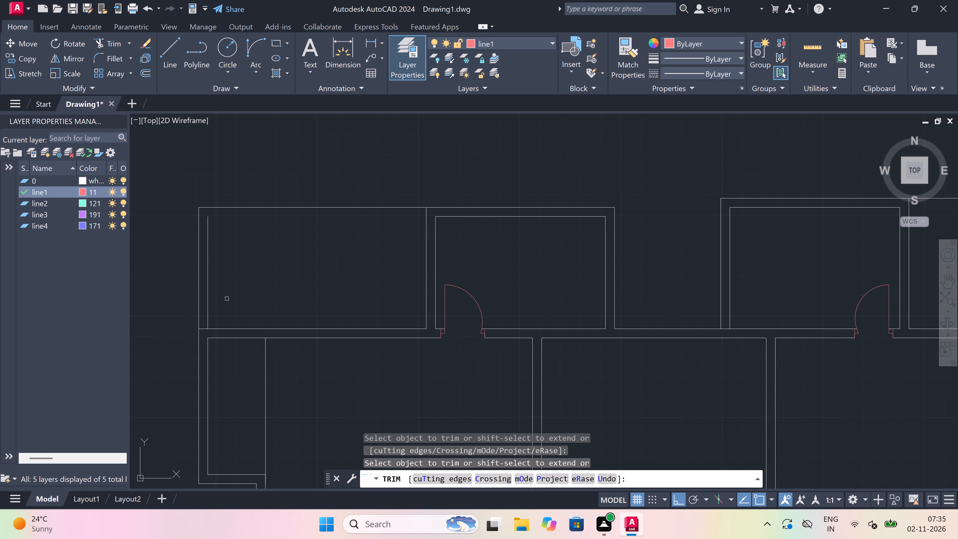
click(206, 278)
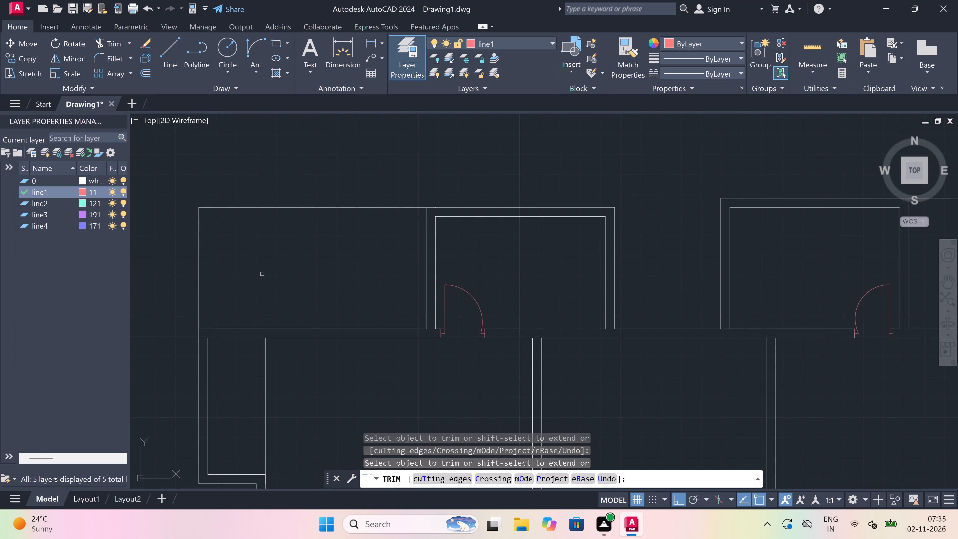
key(Escape)
Extend the western line of the southwest block's partition south to the outer wall line.
scroll(293, 278, down, 5)
scroll(342, 278, up, 3)
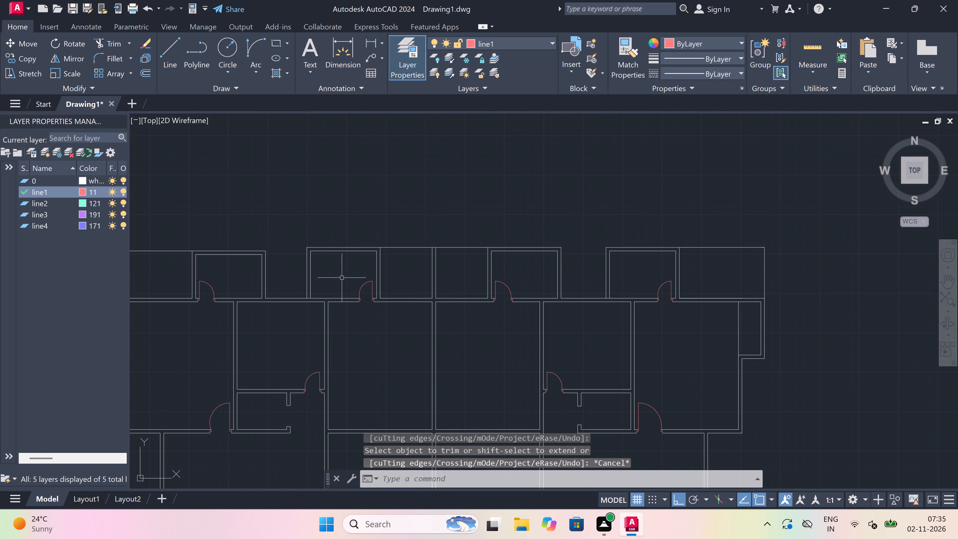
scroll(342, 278, down, 5)
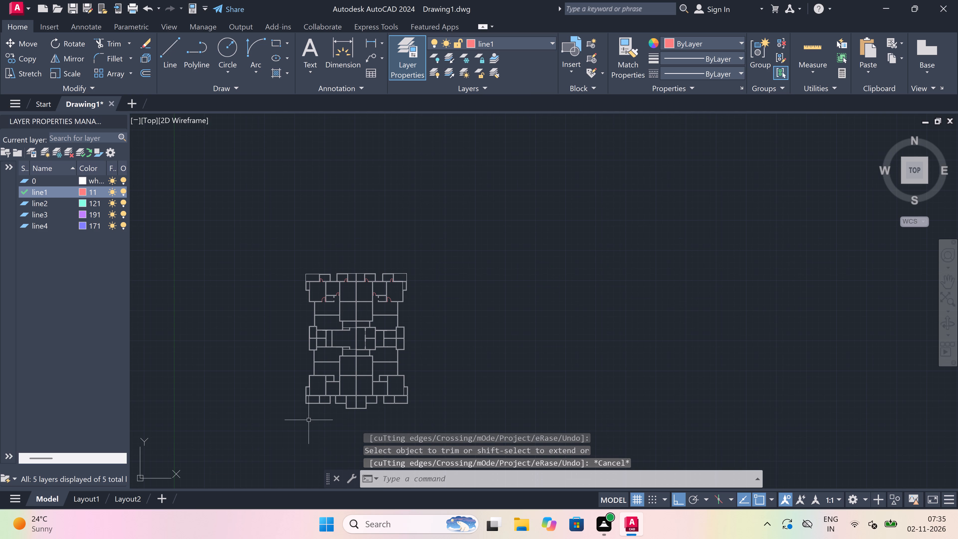
scroll(308, 405, up, 4)
scroll(309, 366, down, 2)
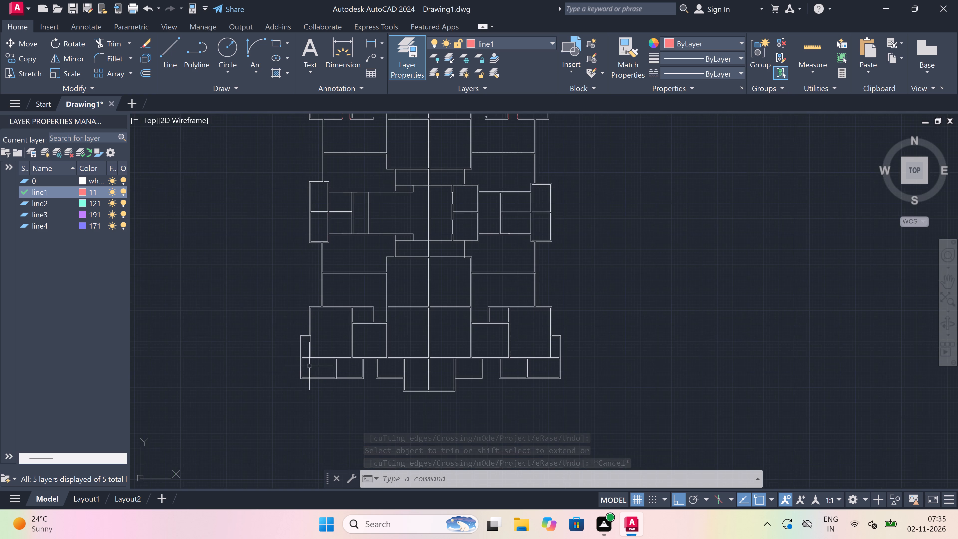
scroll(312, 386, up, 4)
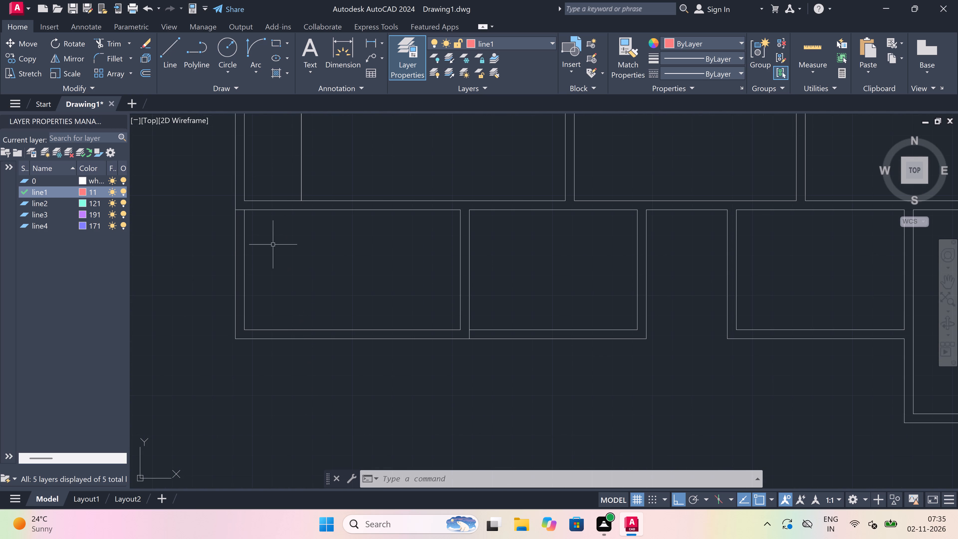
key(e)
key(x)
key(space)
click(456, 313)
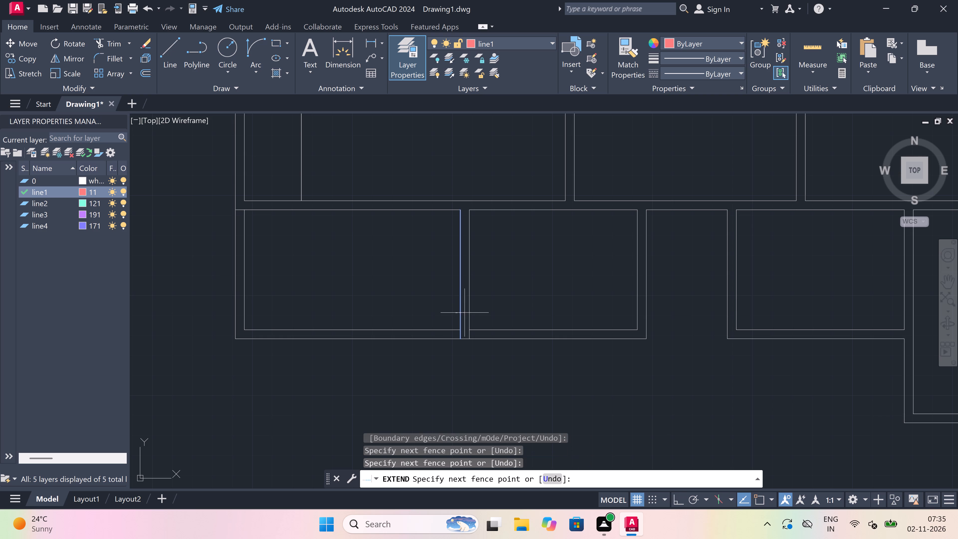
click(465, 313)
key(Escape)
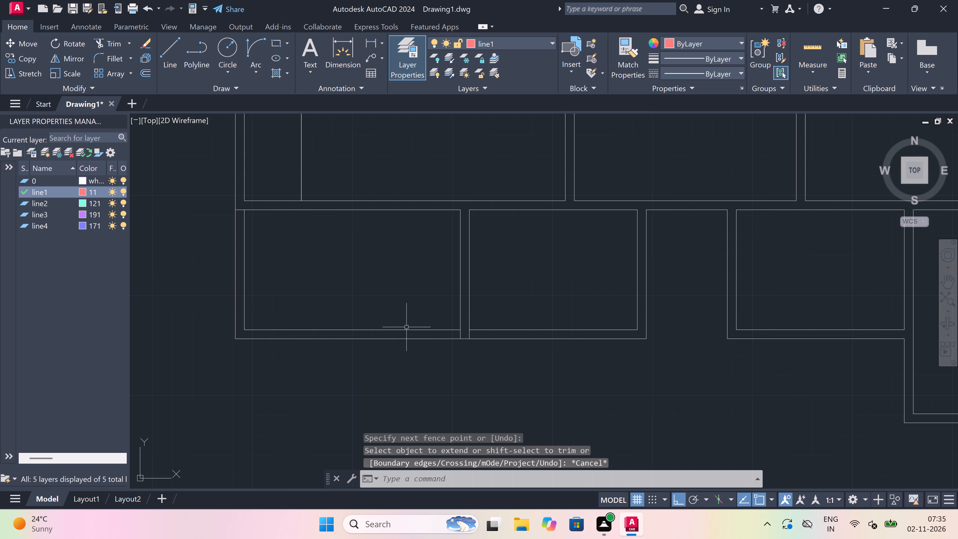
Trim away the inner south and west wall lines of the southwest block's western room.
key(t)
key(r)
key(space)
drag(379, 334, 379, 331)
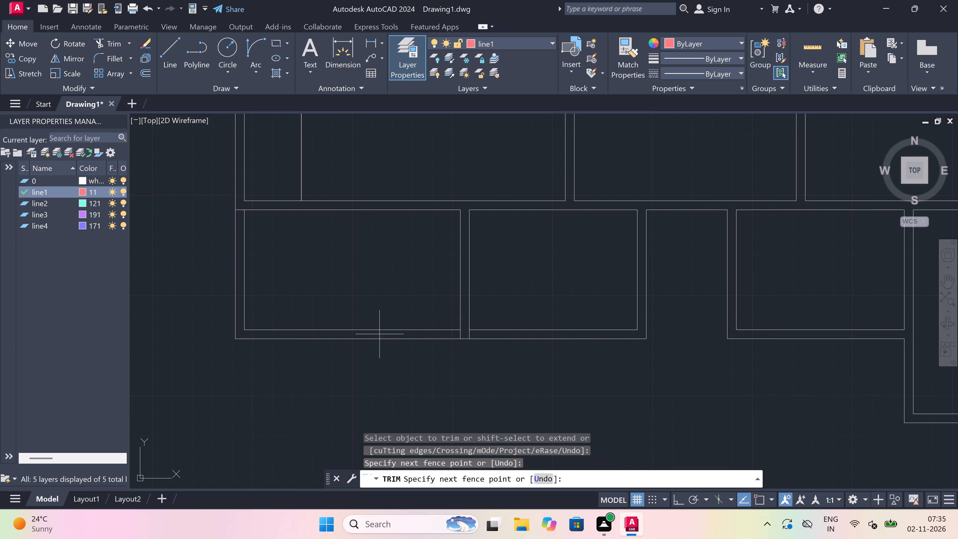
click(371, 302)
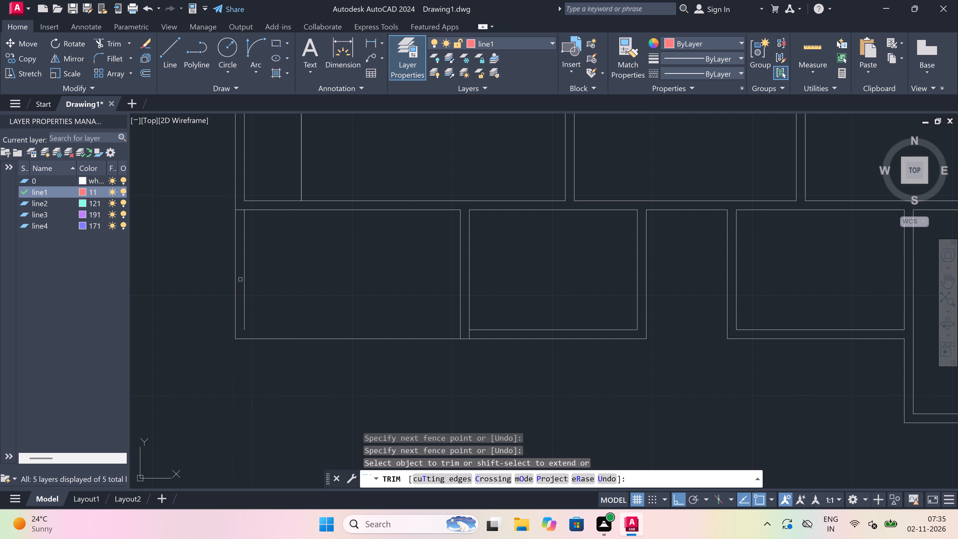
click(240, 279)
click(284, 279)
Trim the stub of the southwest block's eastern partition line between the inner and outer south wall lines.
scroll(284, 279, down, 3)
scroll(339, 279, up, 2)
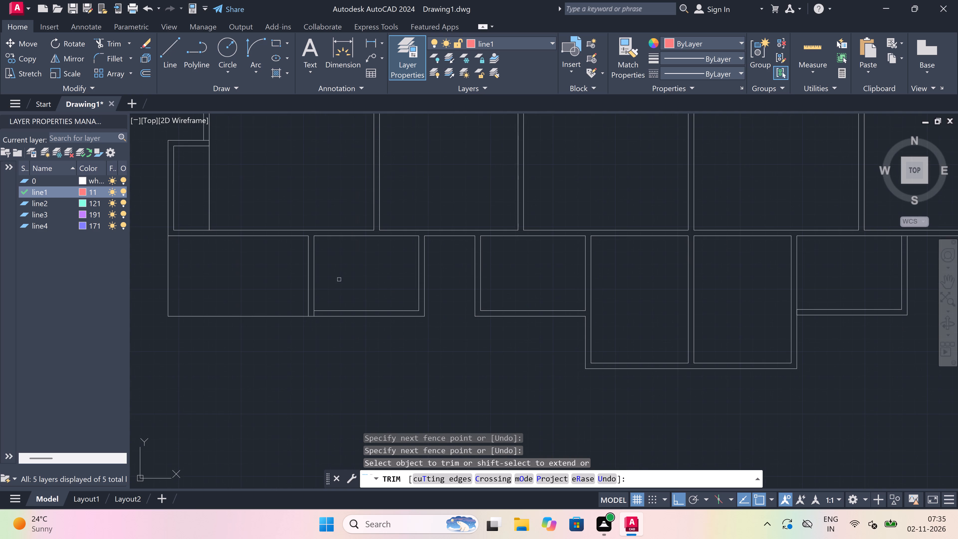
scroll(321, 313, up, 4)
click(294, 314)
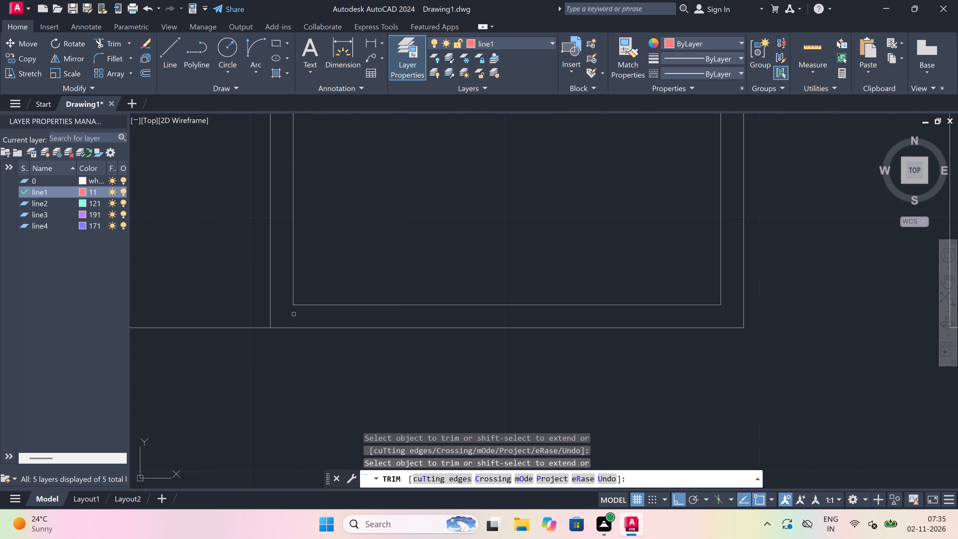
scroll(294, 314, down, 4)
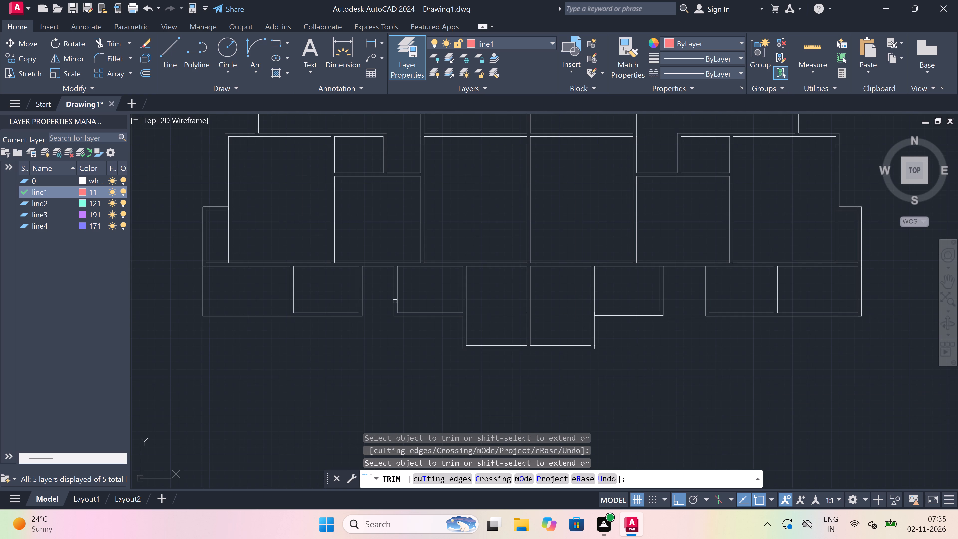
scroll(389, 300, down, 3)
scroll(633, 295, up, 3)
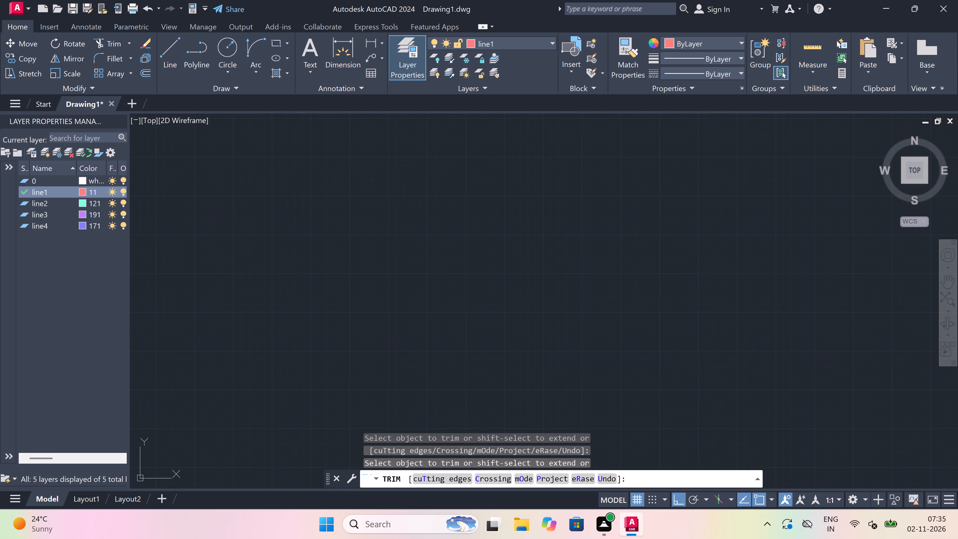
scroll(626, 296, down, 3)
scroll(471, 309, up, 5)
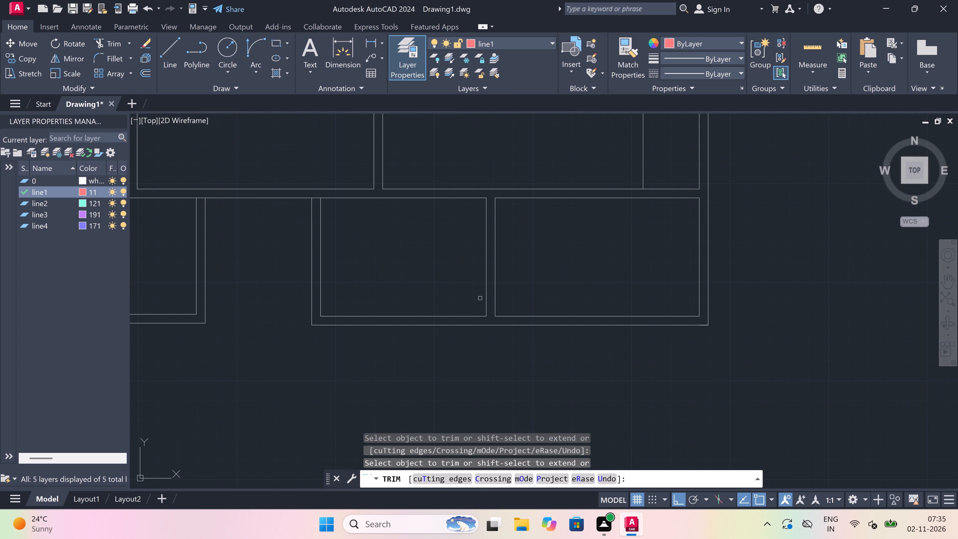
key(Escape)
Extend the southeast block's eastern partition line south and its eastern room's north wall line east to the outer wall lines.
scroll(480, 298, down, 3)
scroll(504, 289, up, 1)
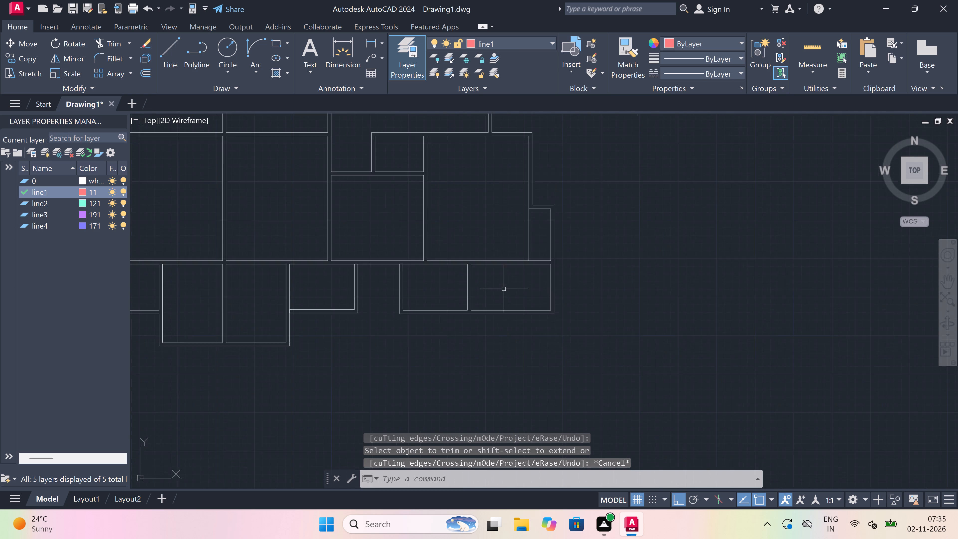
scroll(504, 289, up, 1)
scroll(483, 309, up, 1)
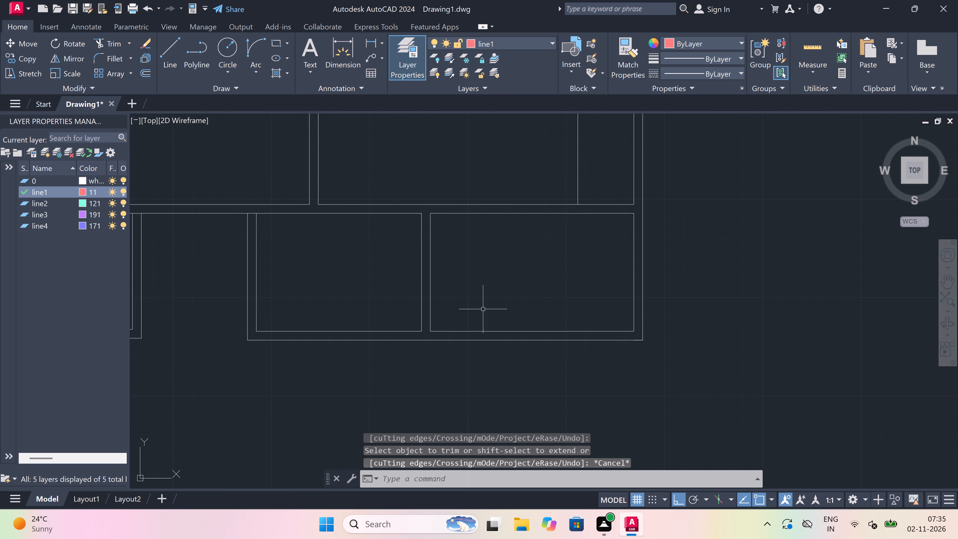
text(ex)
key(space)
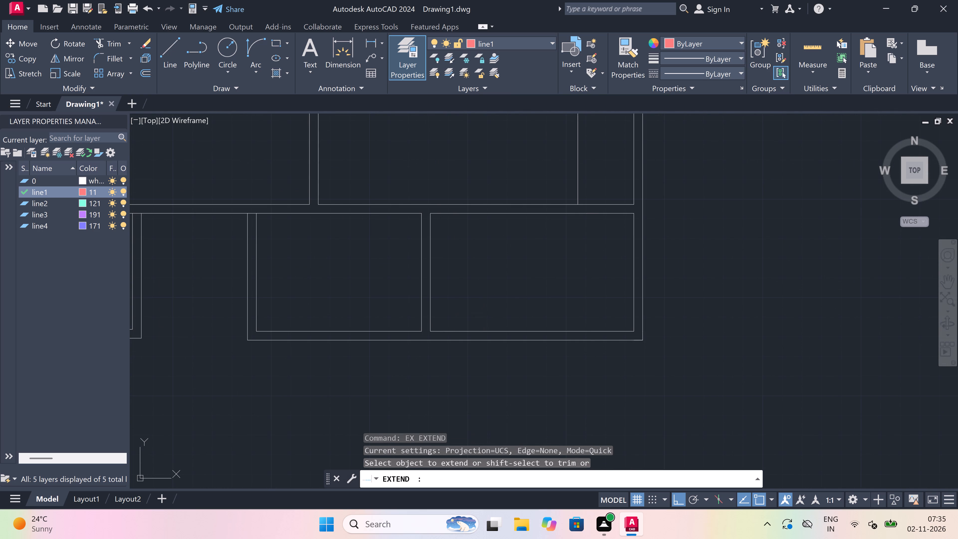
click(427, 312)
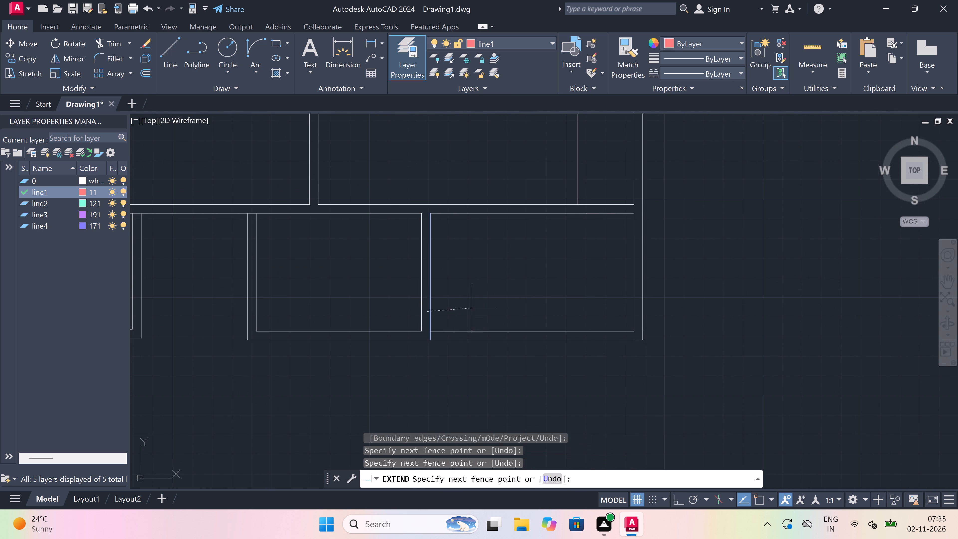
click(471, 308)
click(619, 209)
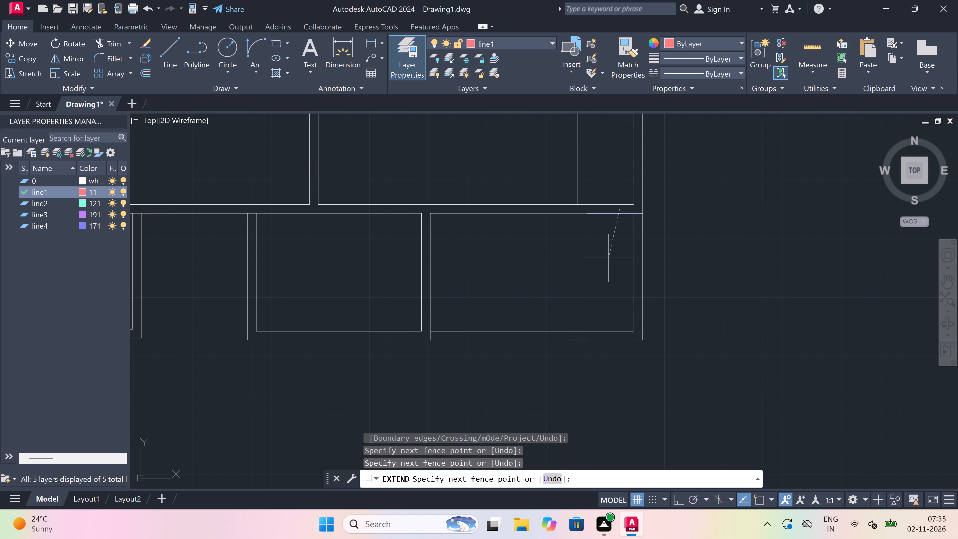
click(608, 259)
key(Escape)
Trim away the inner east and south wall lines of the southeast block's eastern room.
key(t)
key(r)
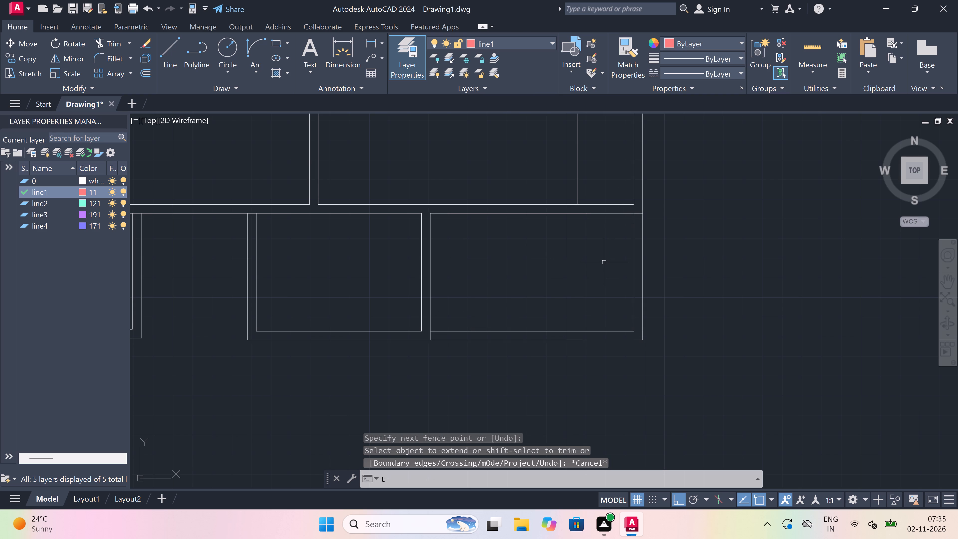
key(space)
click(634, 255)
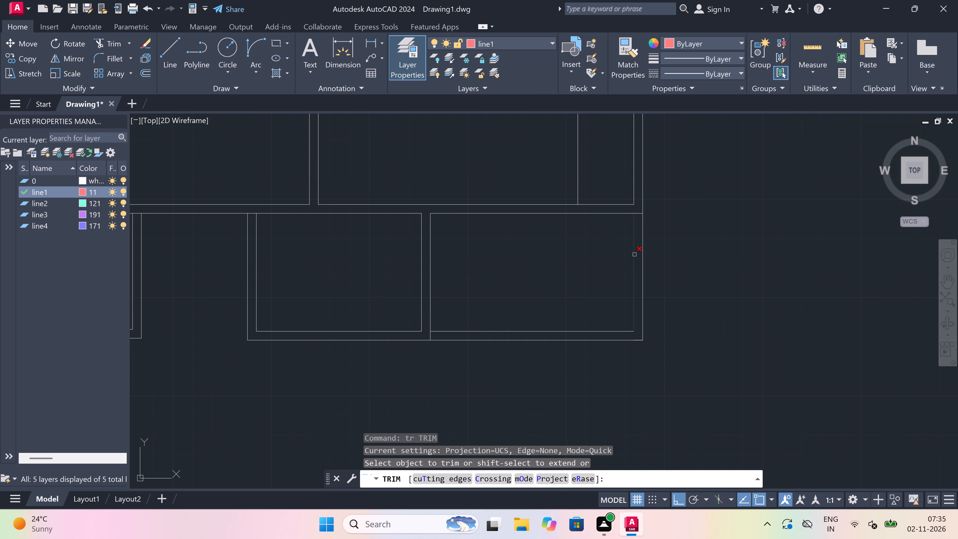
click(568, 333)
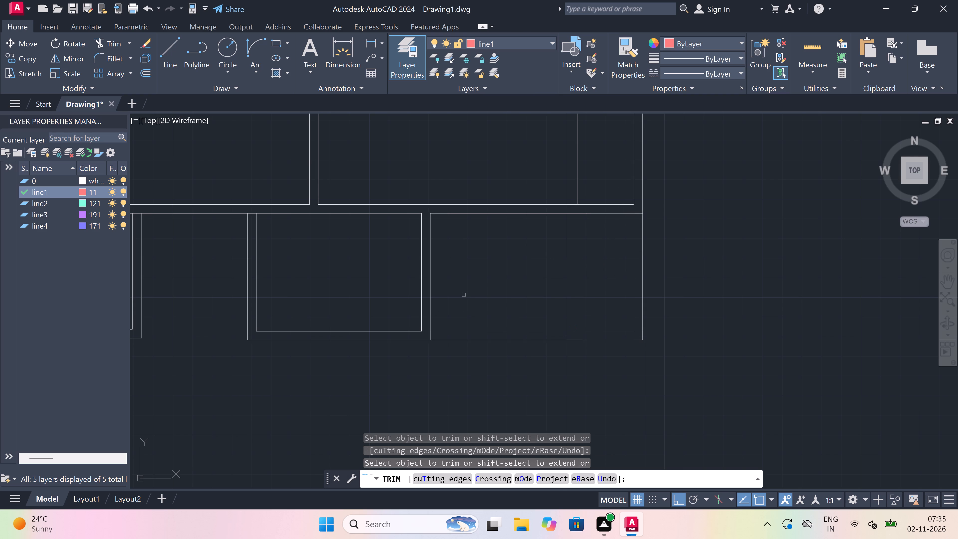
key(Escape)
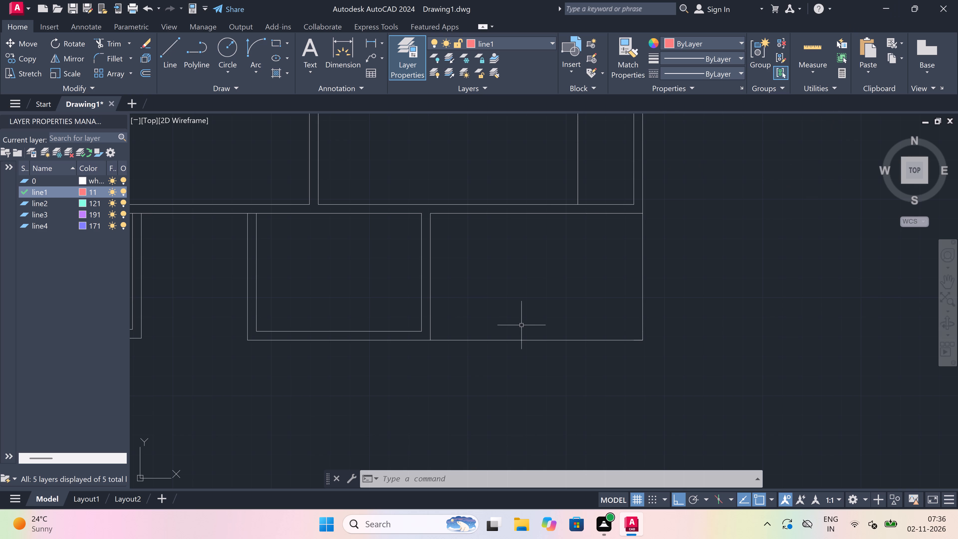
Extend the central south block's inner west and east wall lines and both partition lines south to the outer wall line.
scroll(646, 305, down, 4)
scroll(494, 311, up, 2)
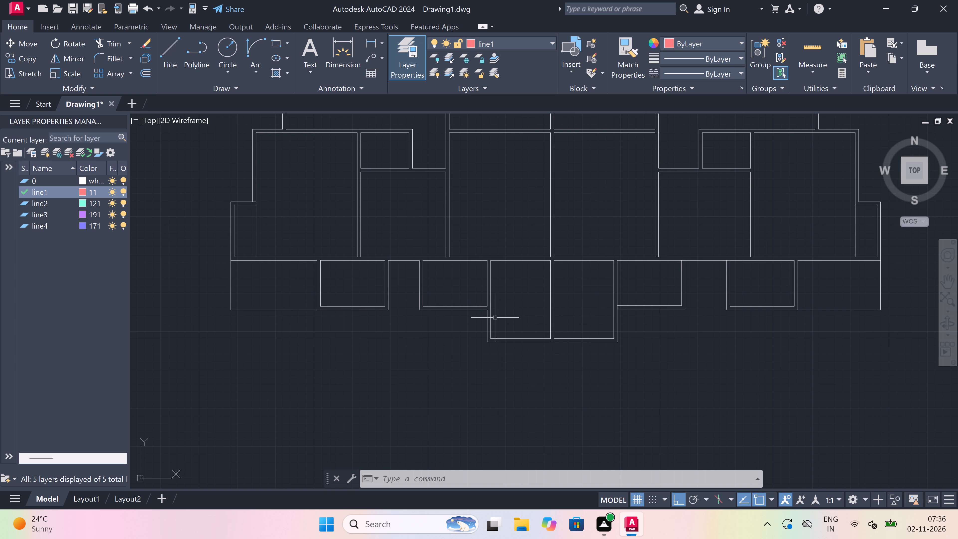
text(ex)
key(space)
scroll(502, 322, up, 3)
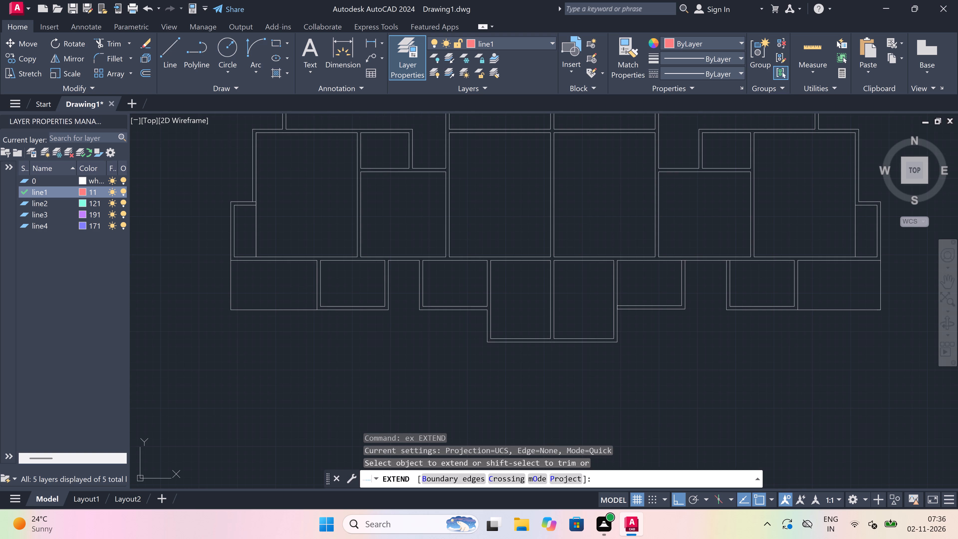
scroll(471, 292, down, 2)
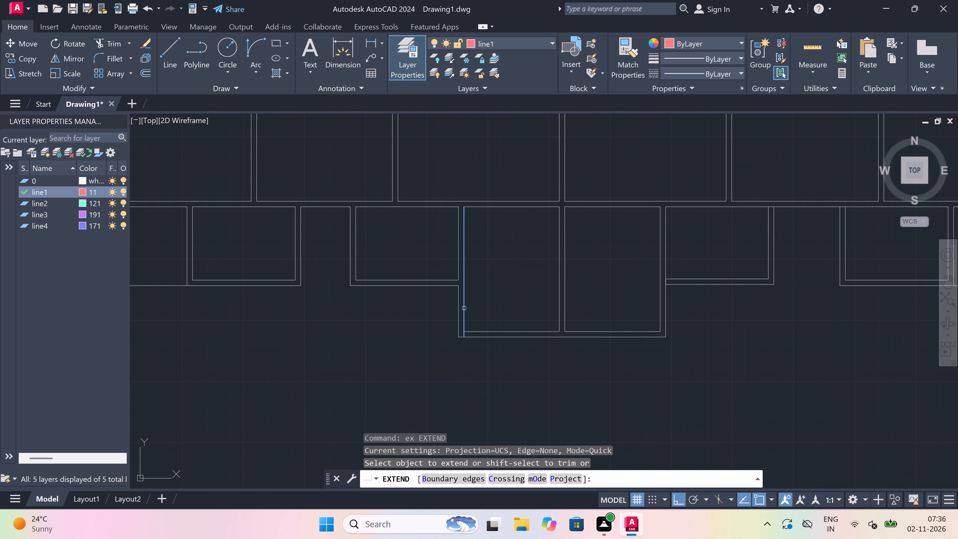
click(464, 308)
click(535, 302)
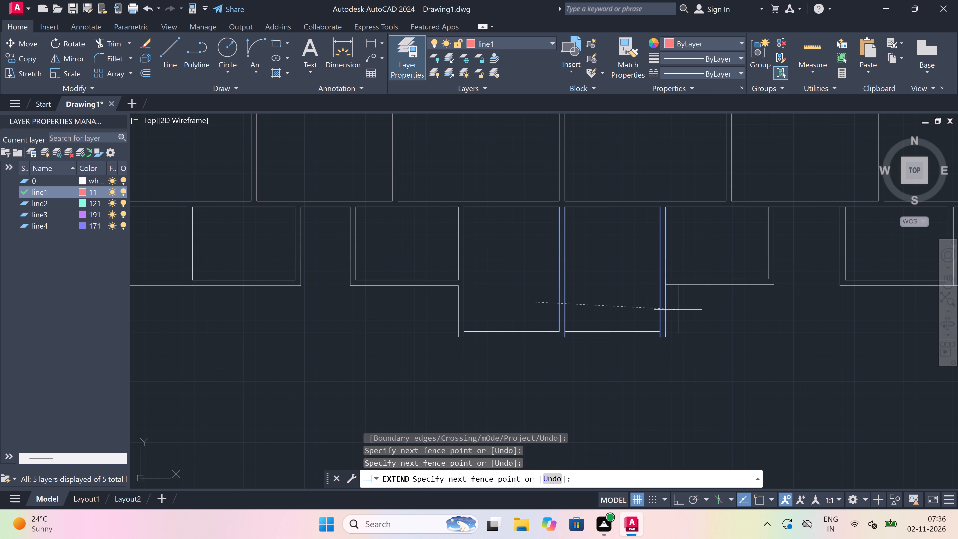
scroll(659, 308, up, 3)
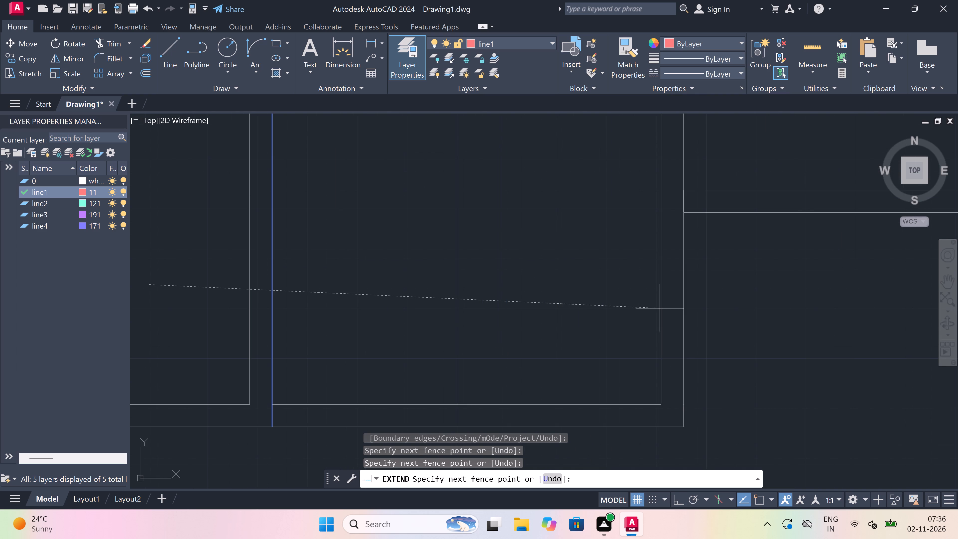
click(661, 309)
click(663, 308)
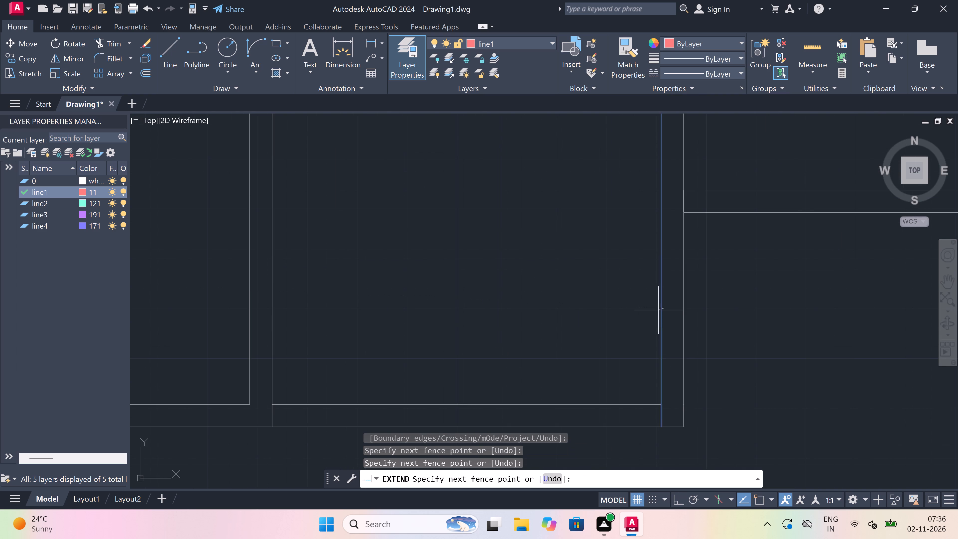
click(658, 311)
scroll(658, 311, down, 3)
scroll(601, 327, up, 2)
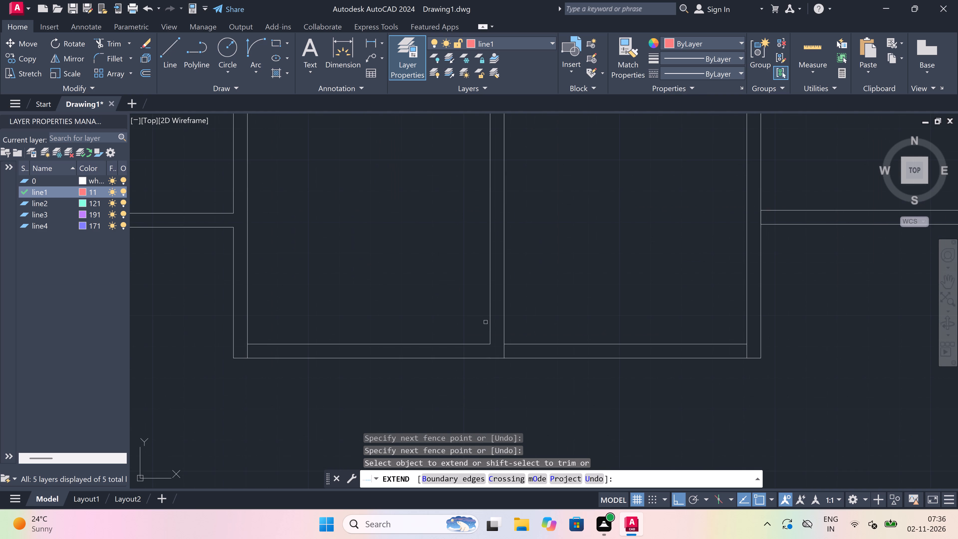
click(488, 317)
click(493, 319)
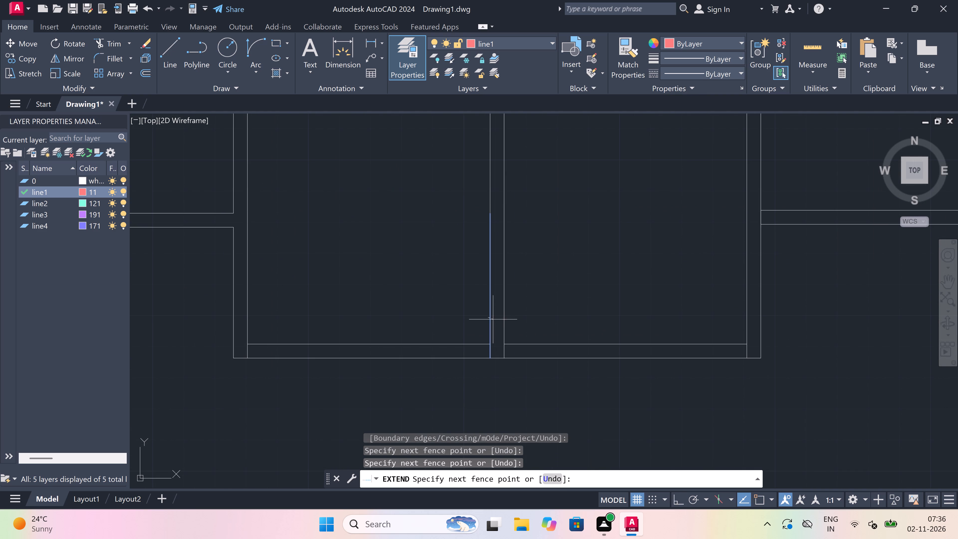
key(Escape)
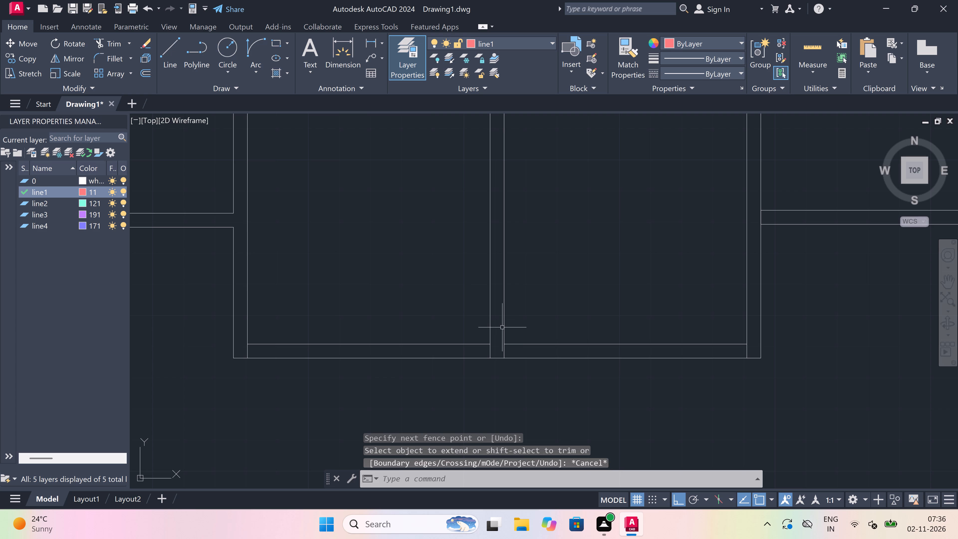
Trim away the inner south wall lines of the two rooms in the central south block.
text(tr)
key(space)
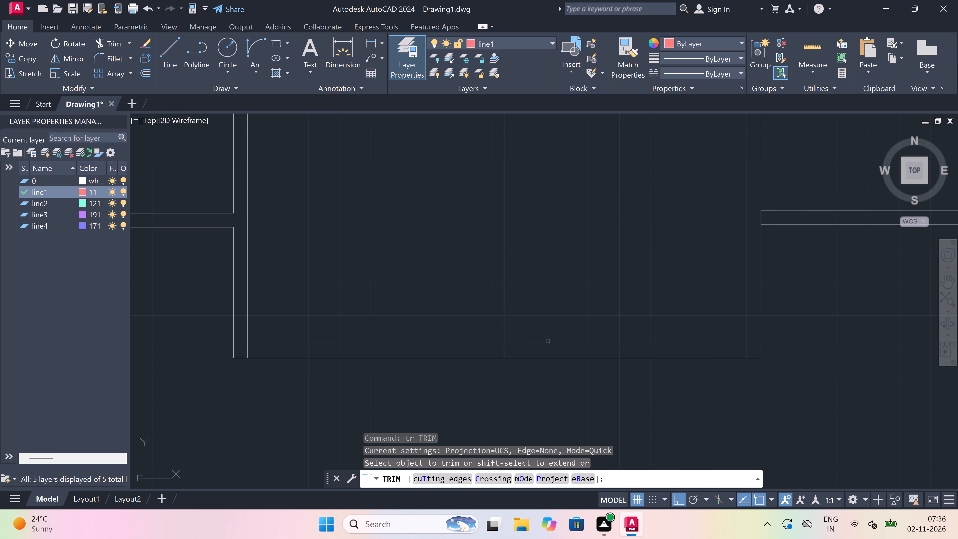
click(549, 342)
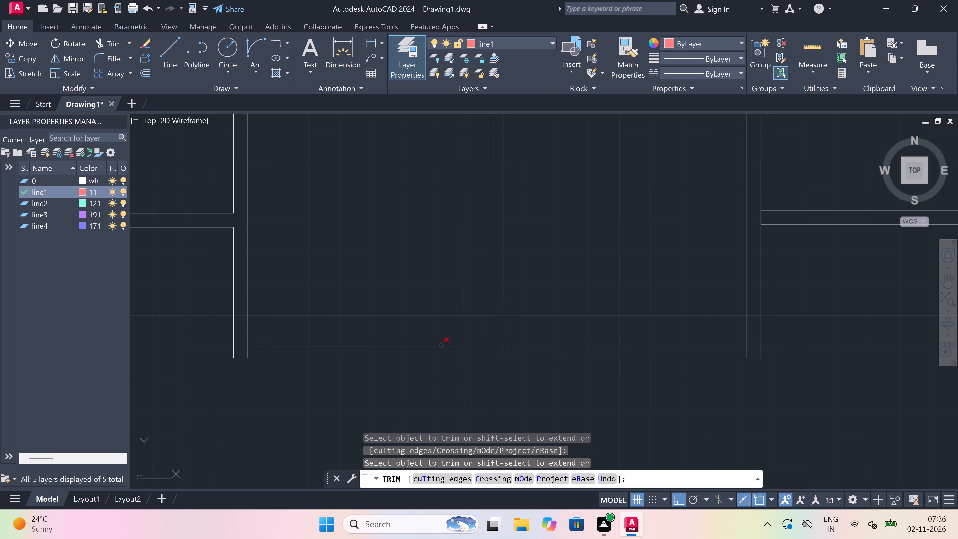
click(441, 346)
scroll(522, 344, down, 6)
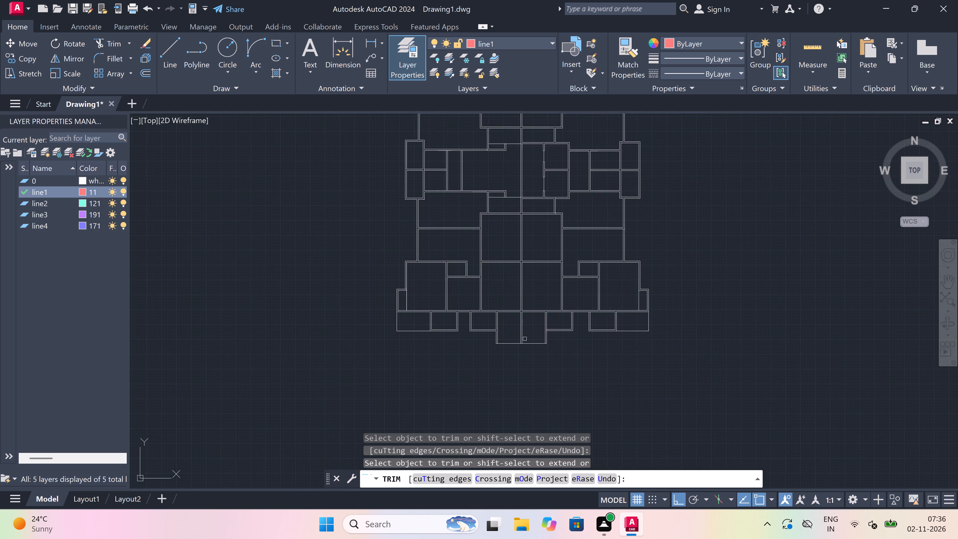
scroll(525, 339, down, 1)
key(Escape)
Examine the wall lines and junctions of the western and central rooms in the plan's middle section.
scroll(520, 339, up, 1)
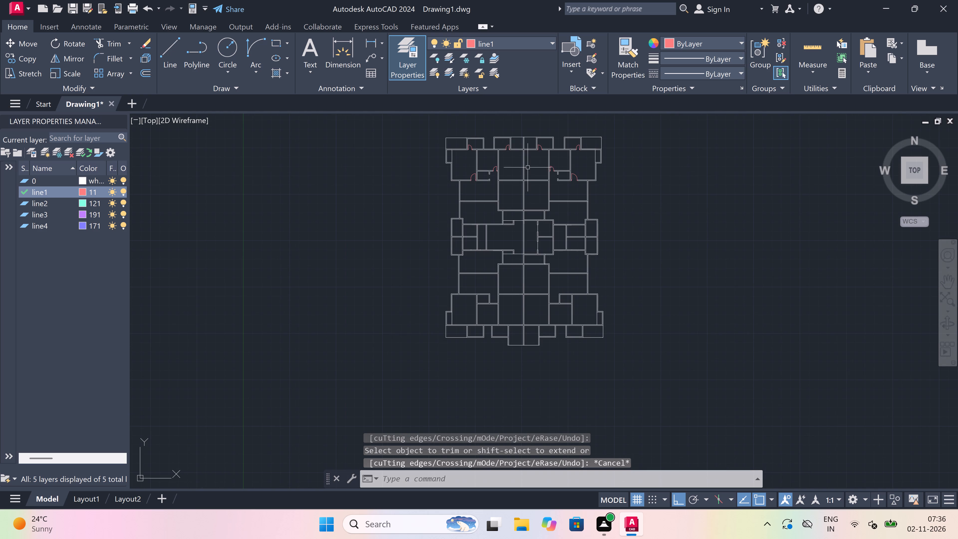
scroll(500, 260, down, 2)
scroll(487, 247, up, 3)
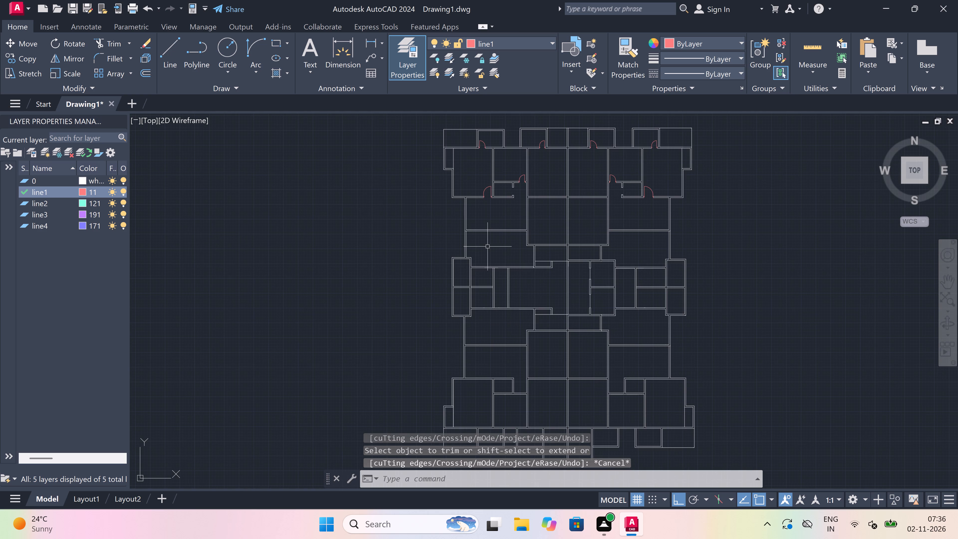
scroll(472, 266, up, 3)
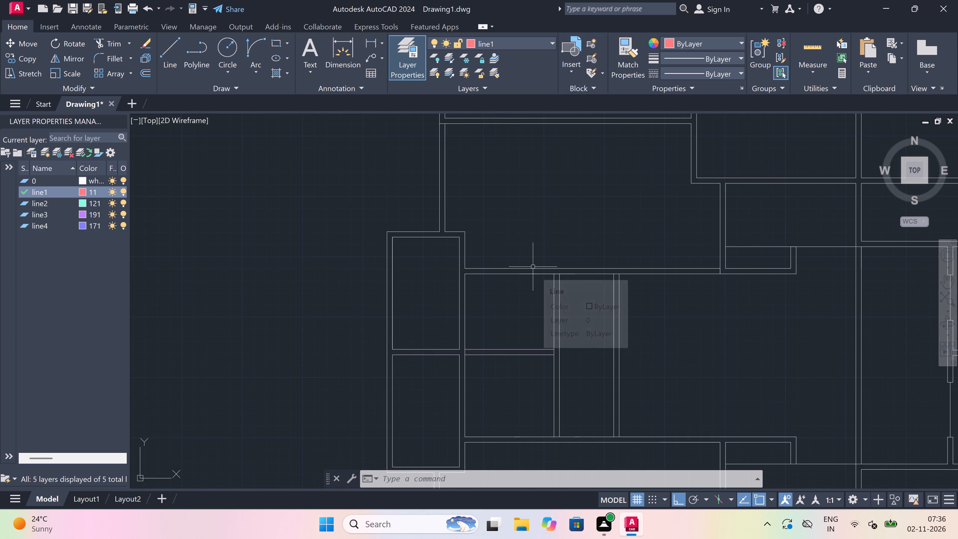
scroll(533, 267, down, 2)
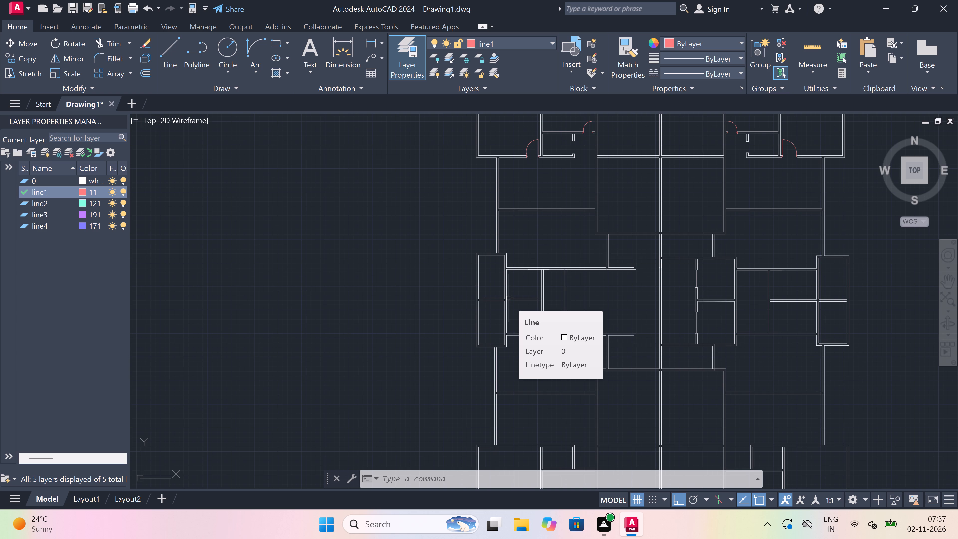
scroll(509, 254, up, 2)
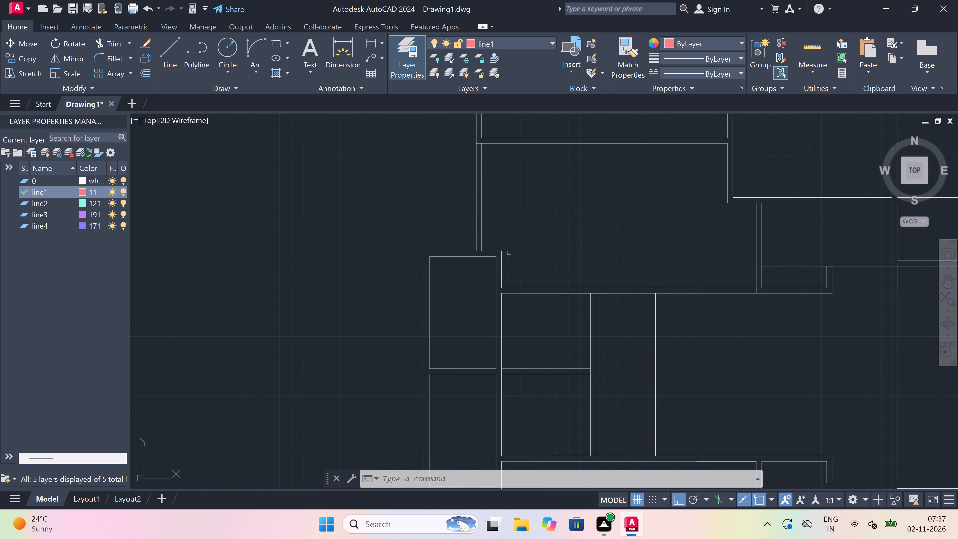
scroll(509, 253, down, 1)
scroll(486, 367, up, 3)
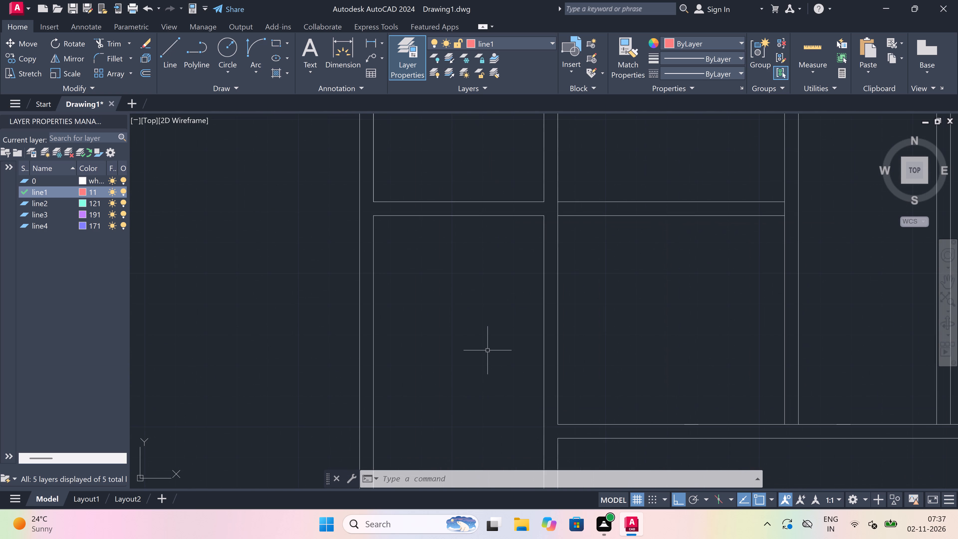
scroll(492, 326, down, 3)
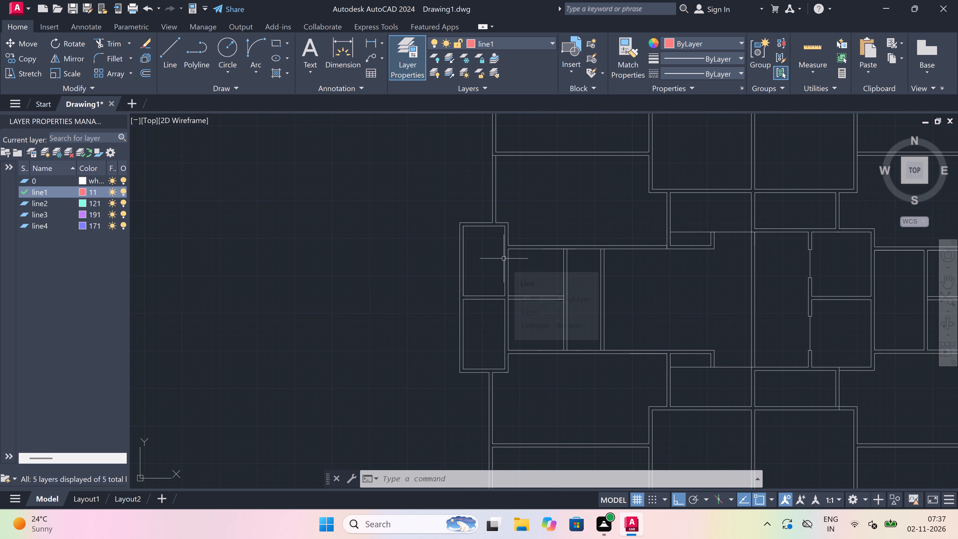
scroll(504, 259, up, 1)
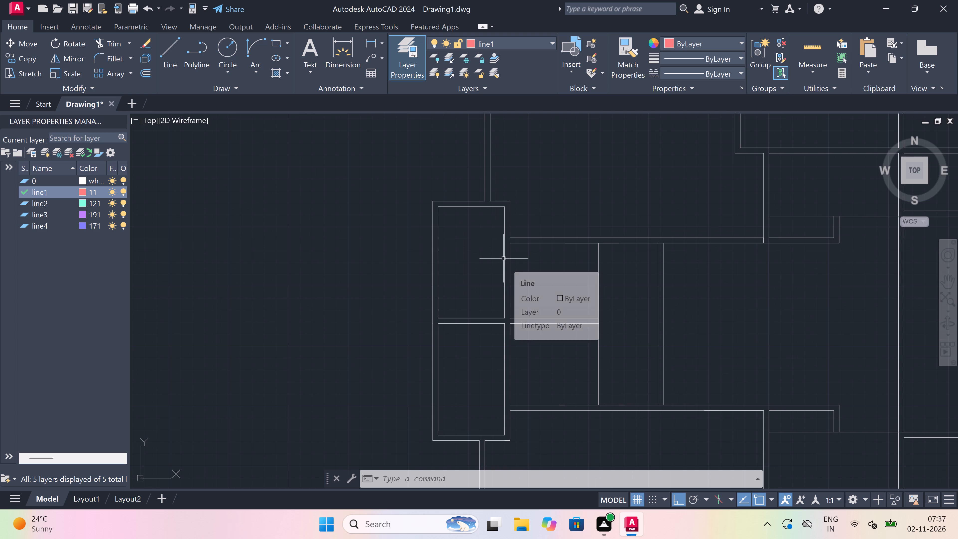
scroll(503, 259, down, 1)
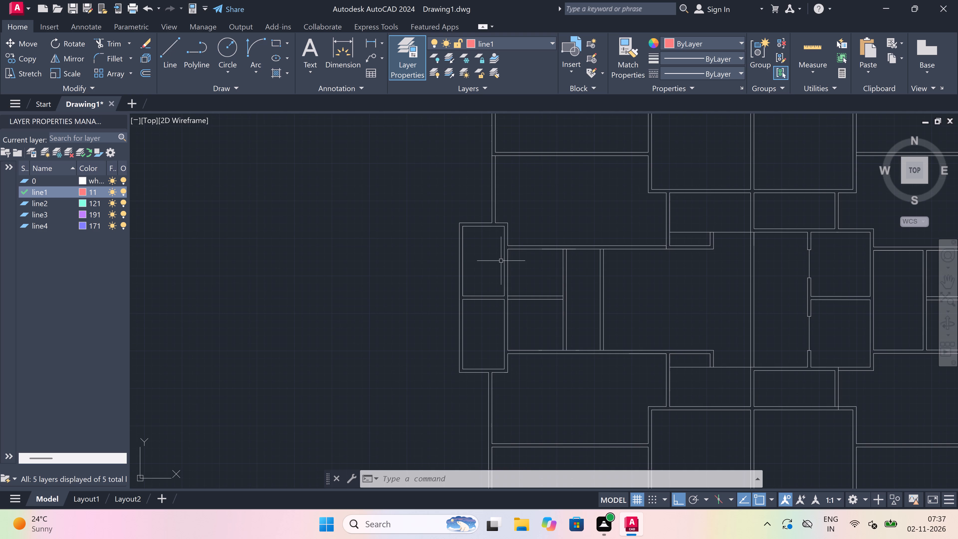
scroll(501, 261, down, 2)
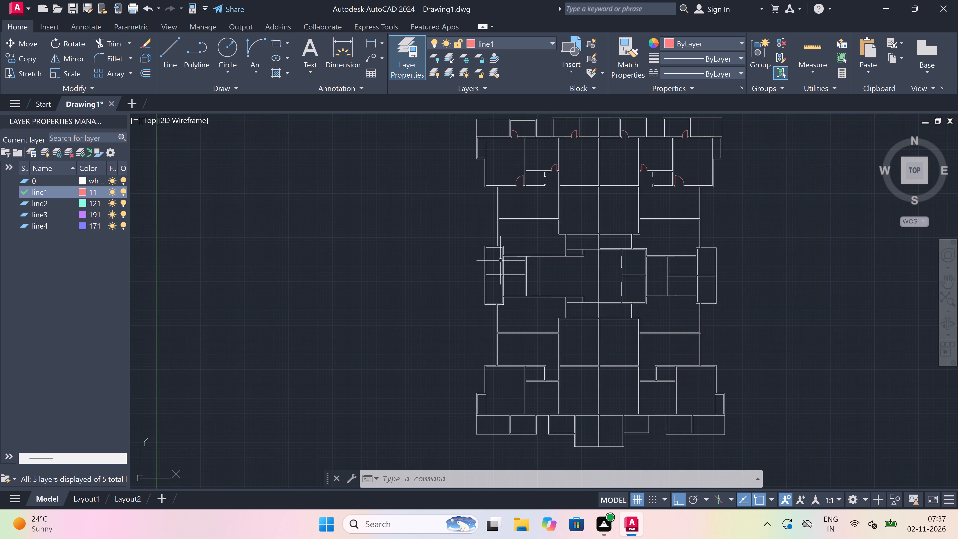
scroll(575, 272, up, 2)
scroll(451, 275, down, 1)
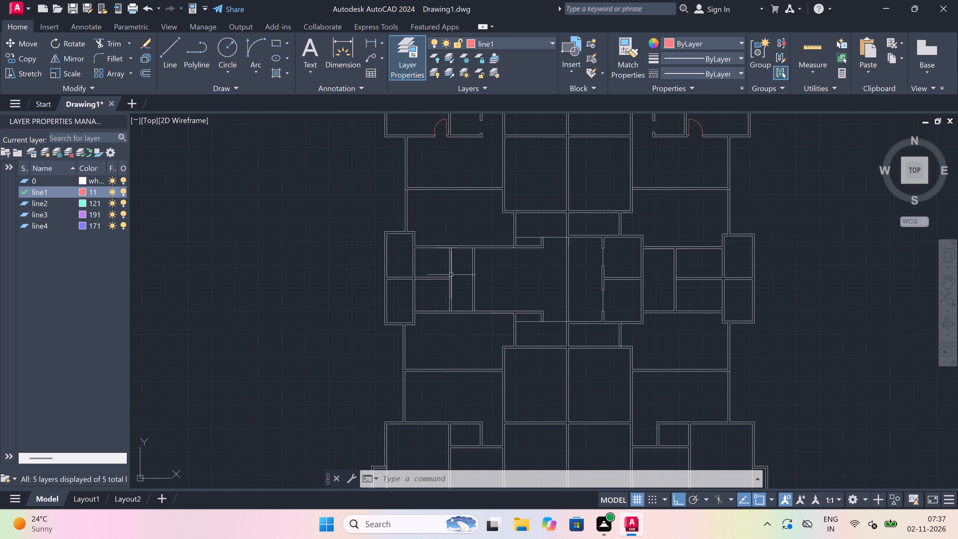
scroll(527, 297, up, 1)
scroll(499, 208, up, 1)
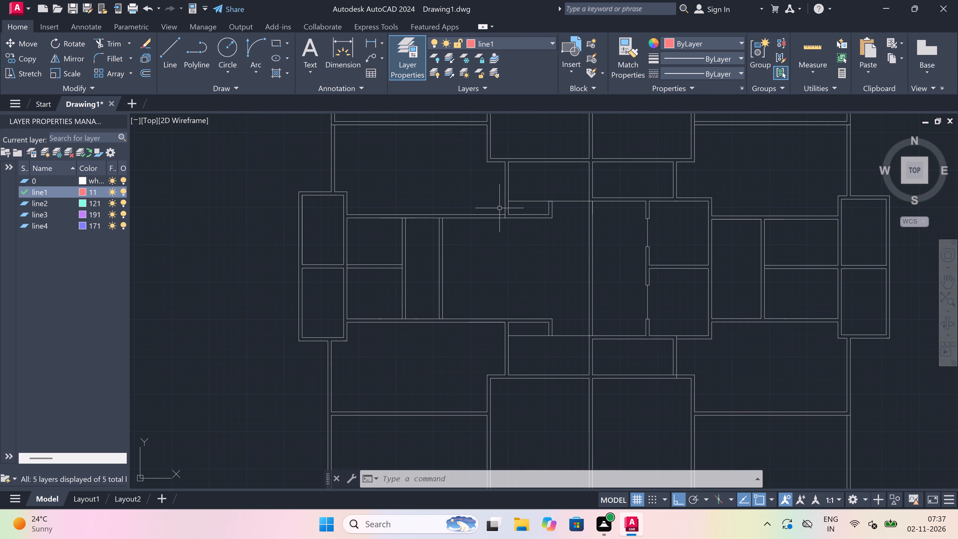
Trim away the short wall-line segment crossing the junction of the small central room's west wall with the western room's north wall.
text(tr)
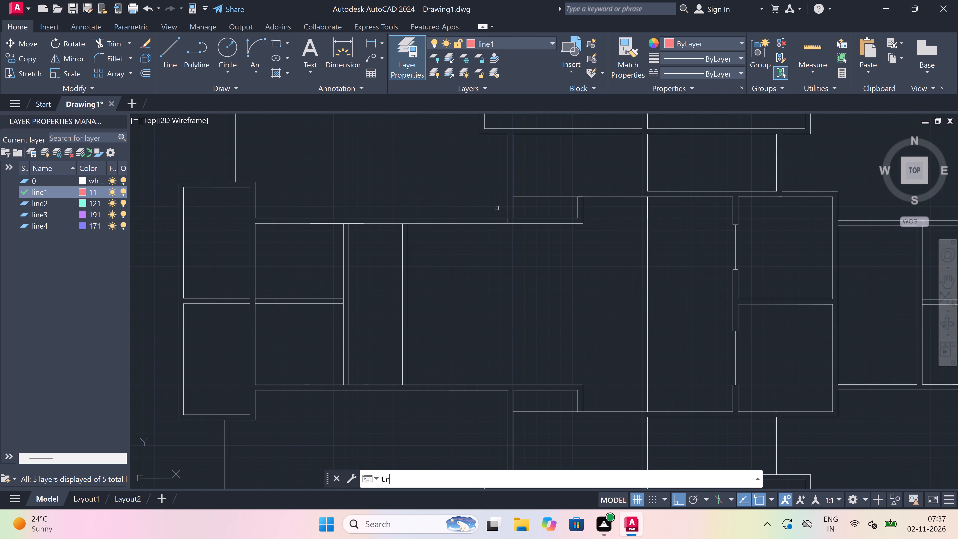
key(space)
scroll(508, 229, up, 1)
scroll(496, 199, up, 1)
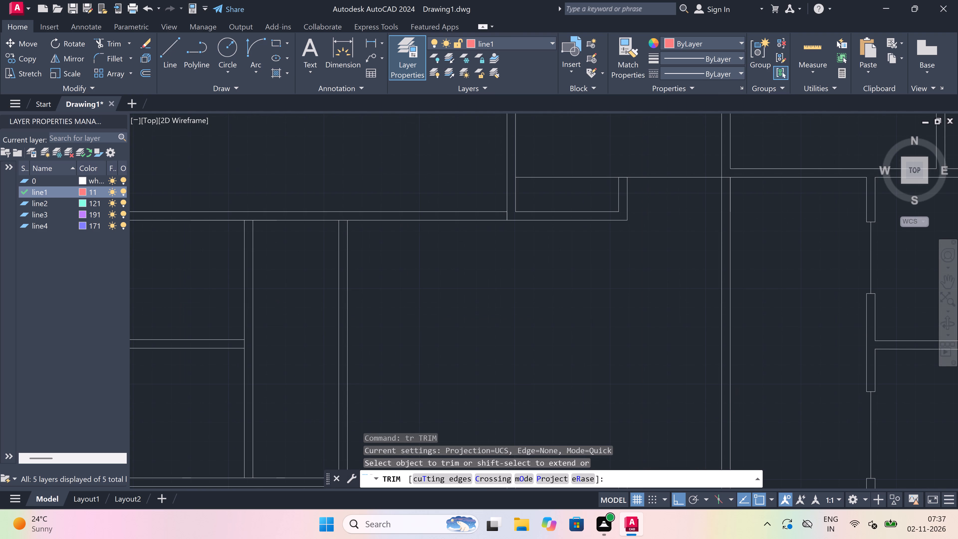
scroll(512, 221, up, 2)
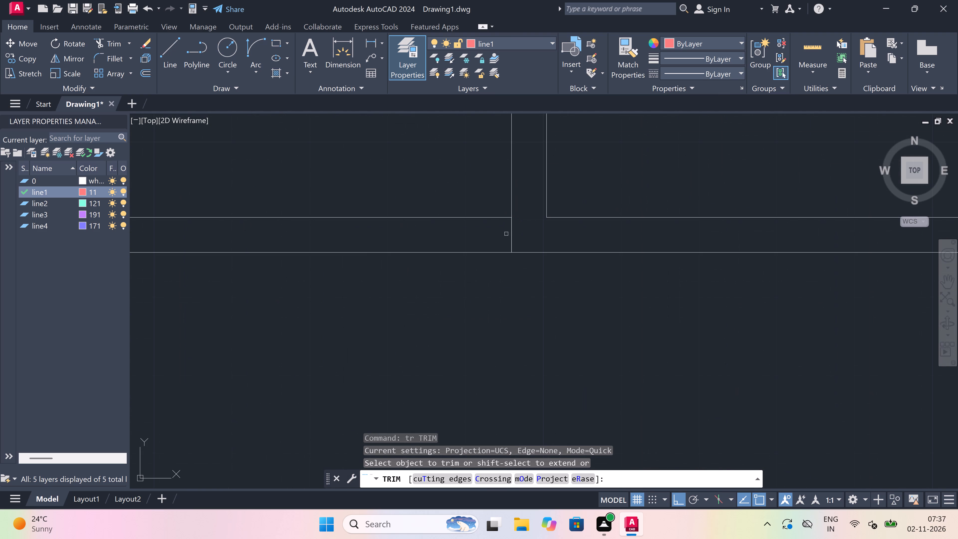
click(505, 234)
click(532, 233)
key(Escape)
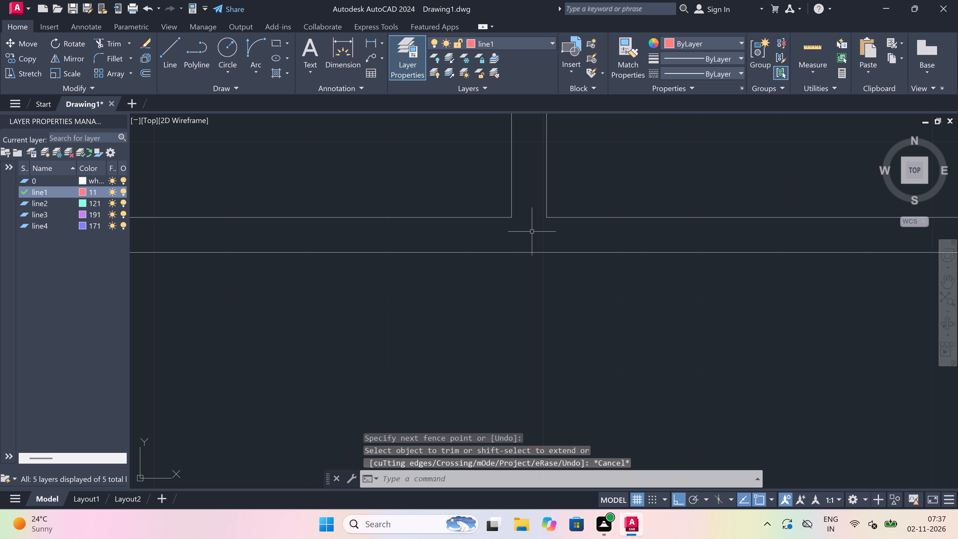
Draw the south jamb with a 2" stop and a 3' door leaf in the west wall of the north block's west-central room.
scroll(503, 246, down, 9)
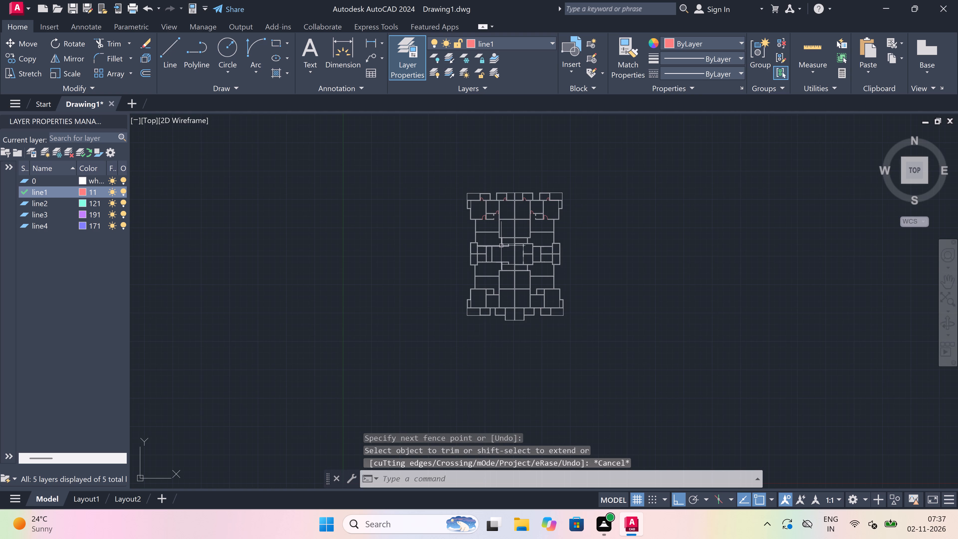
scroll(466, 194, up, 3)
scroll(469, 198, down, 2)
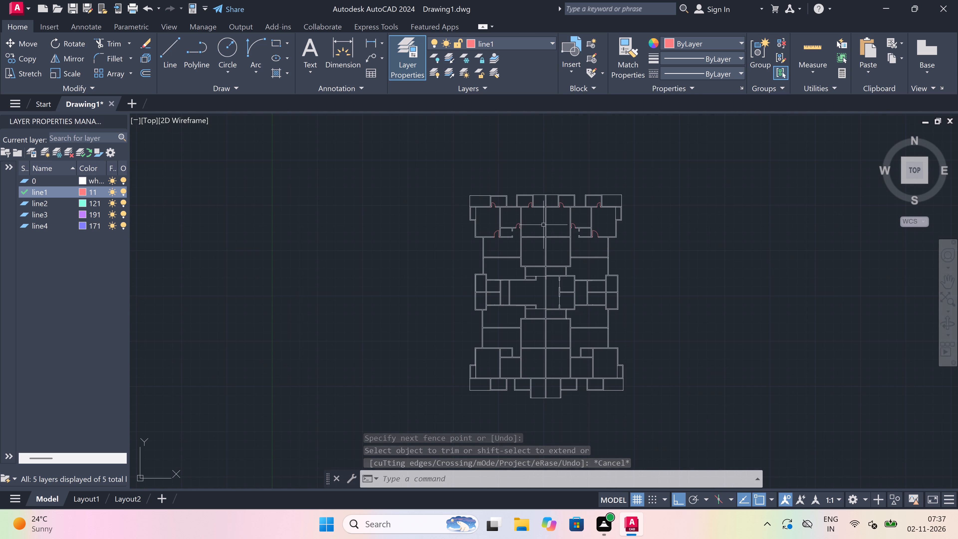
text(l)
key(space)
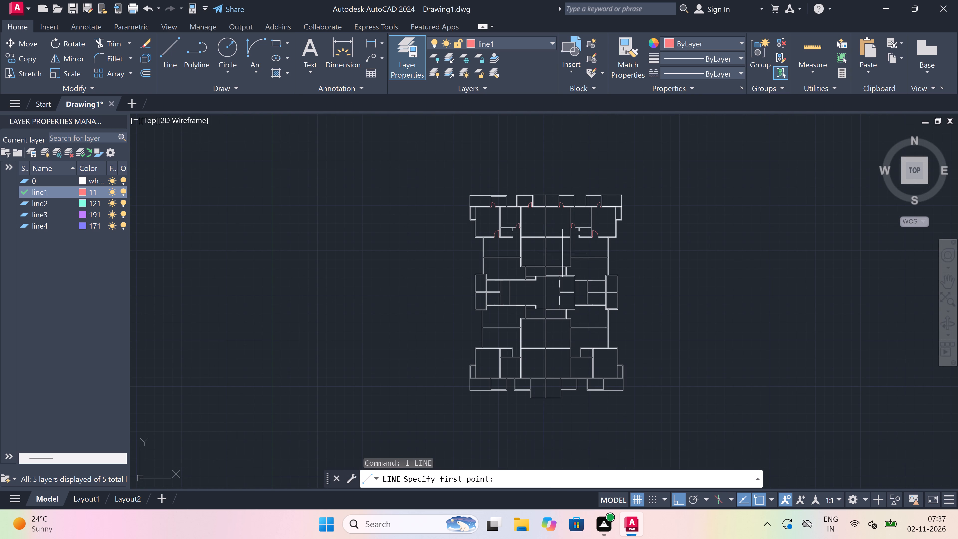
scroll(525, 235, up, 3)
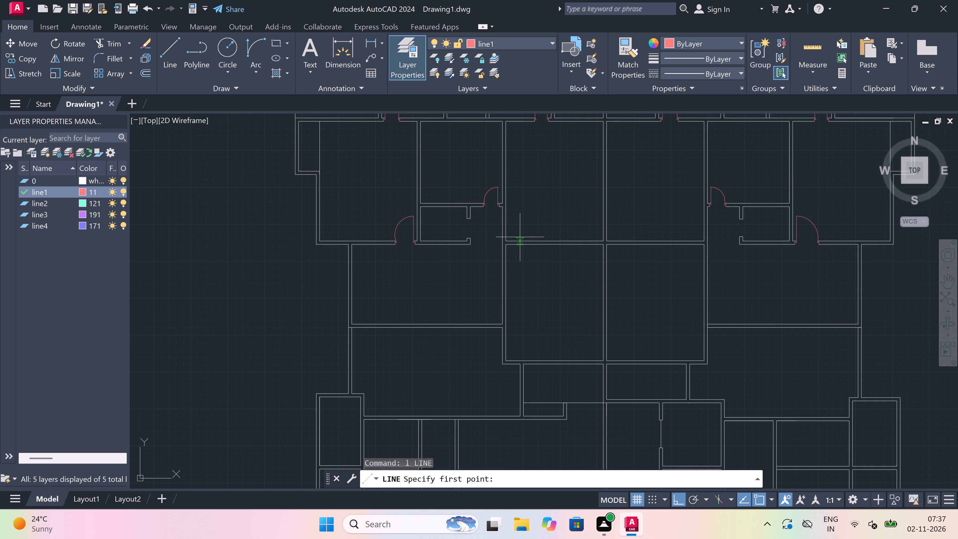
scroll(484, 220, up, 2)
scroll(523, 257, up, 1)
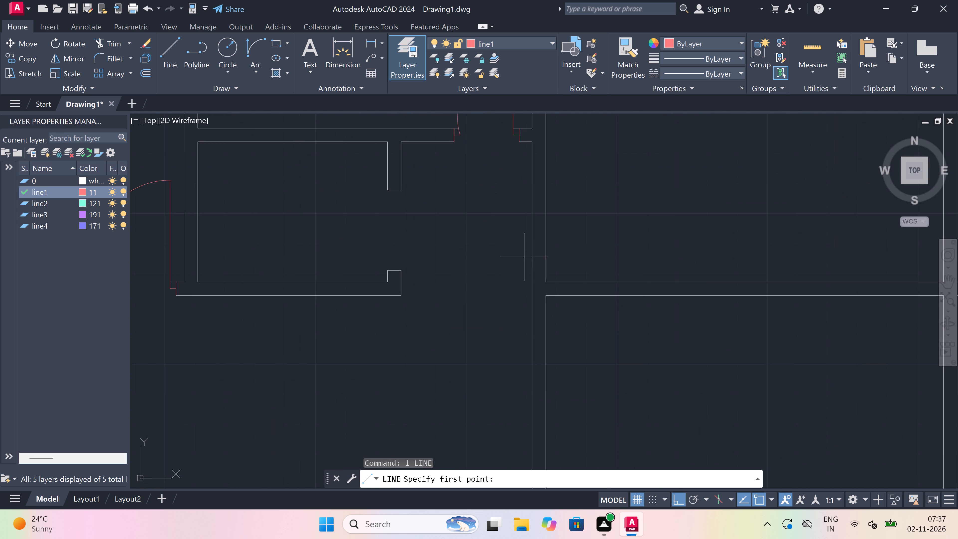
scroll(544, 264, up, 2)
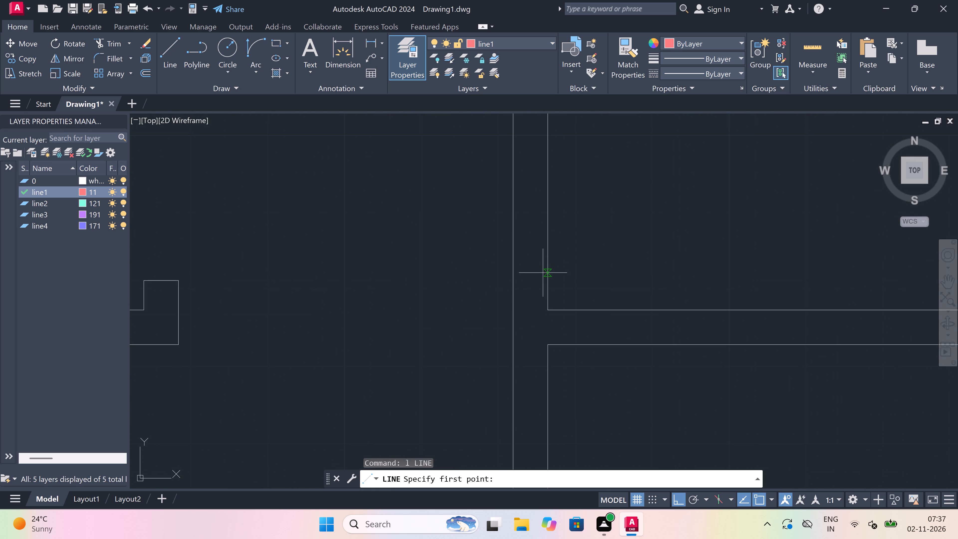
click(545, 287)
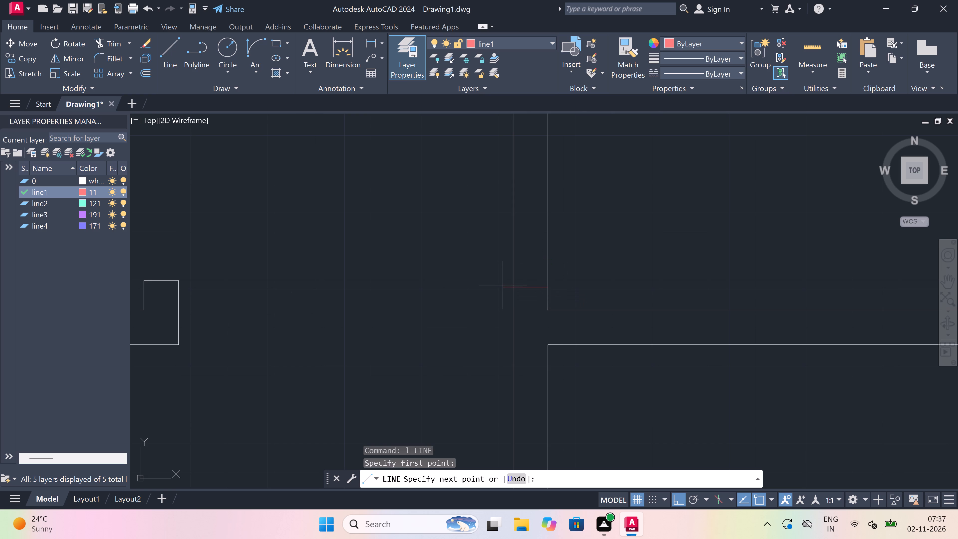
click(509, 284)
drag(530, 283, 531, 286)
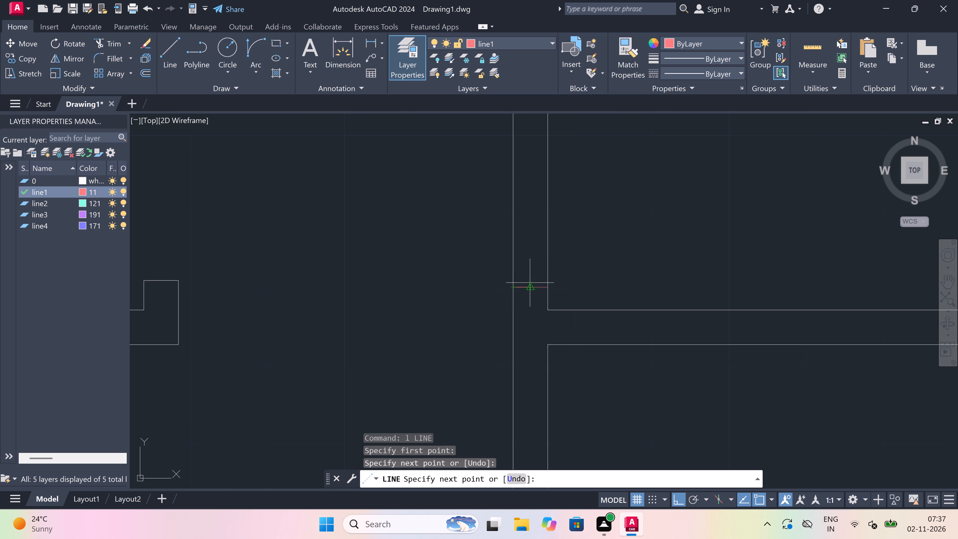
drag(531, 286, 530, 285)
key(2)
text(")
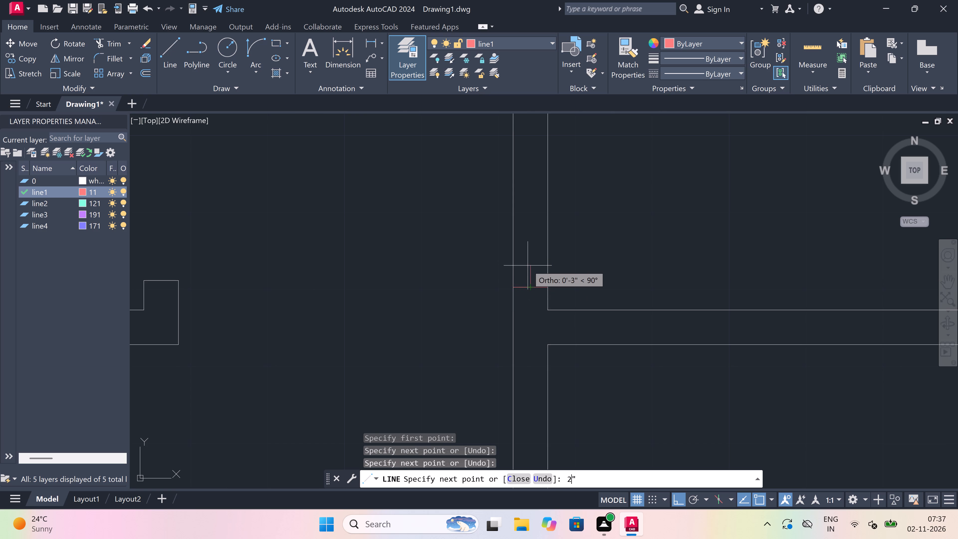
key(space)
scroll(528, 266, down, 3)
scroll(542, 257, up, 3)
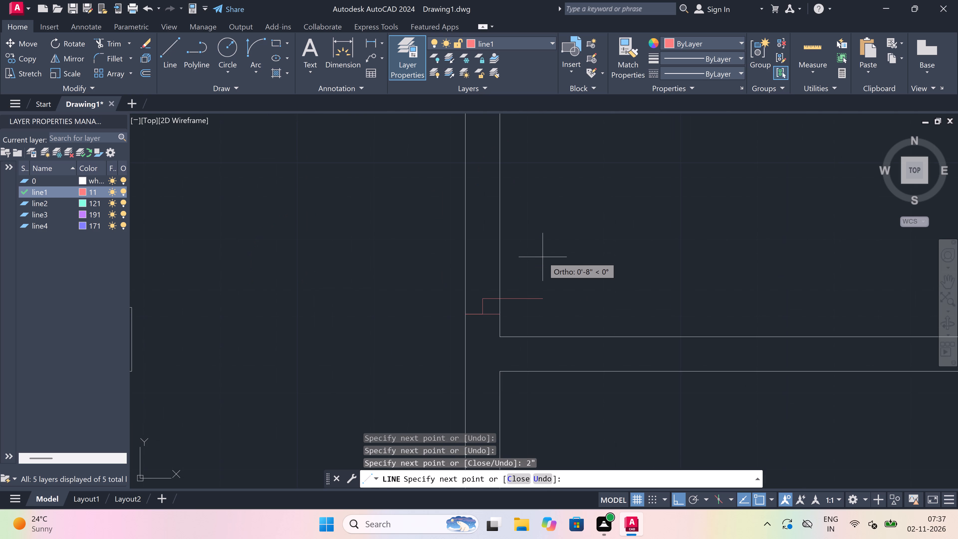
text(3')
key(space)
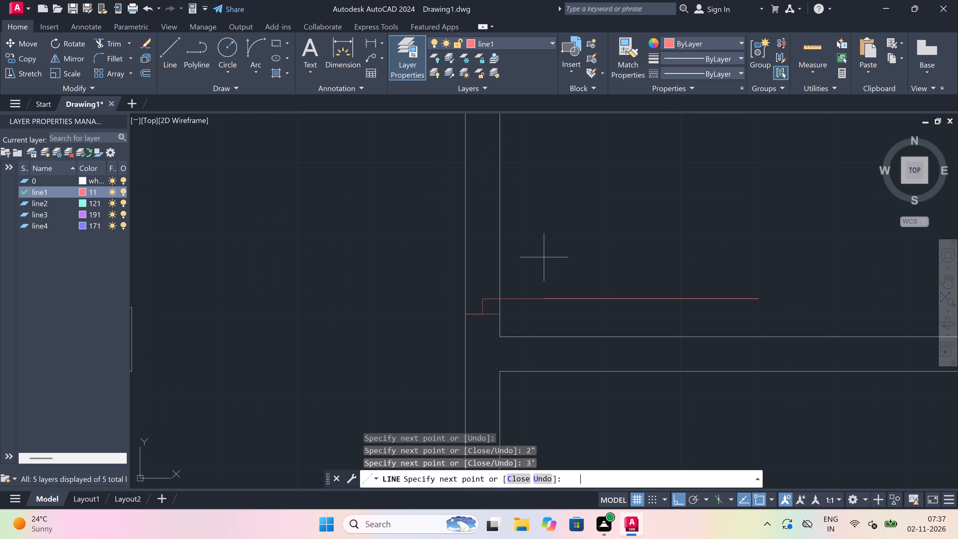
key(Escape)
Draw the north jamb line across the same west wall, with a 2" stop running south from its midpoint.
key(space)
scroll(558, 281, down, 4)
scroll(540, 256, up, 2)
click(548, 259)
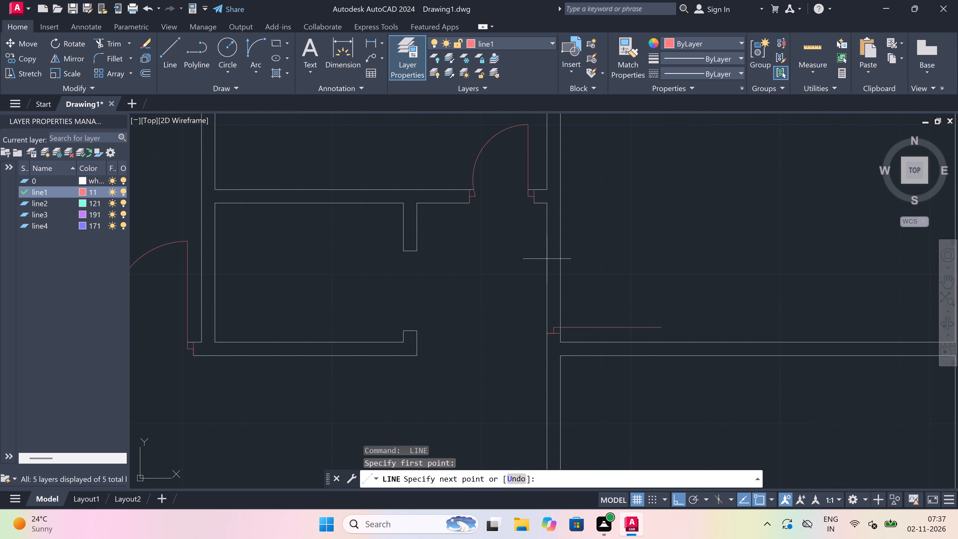
scroll(555, 257, up, 2)
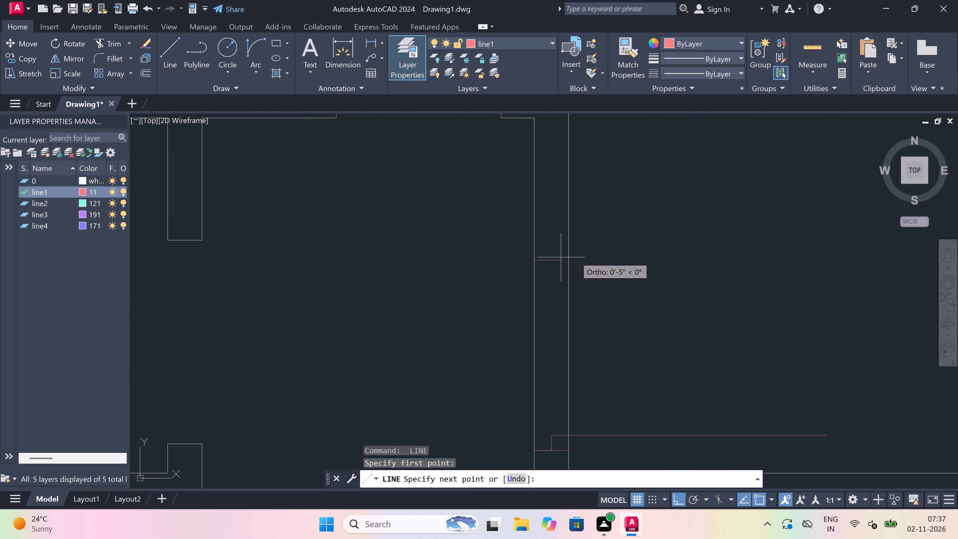
click(566, 259)
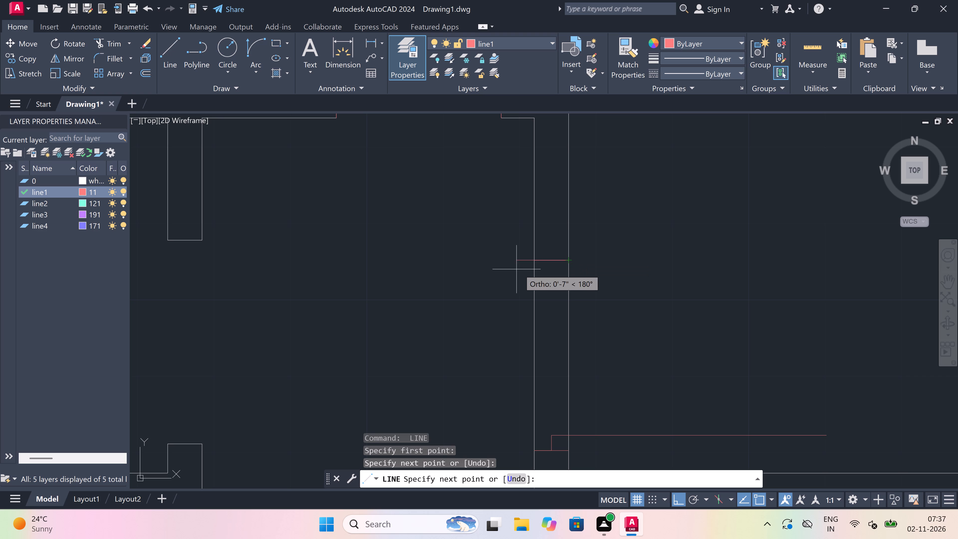
click(549, 259)
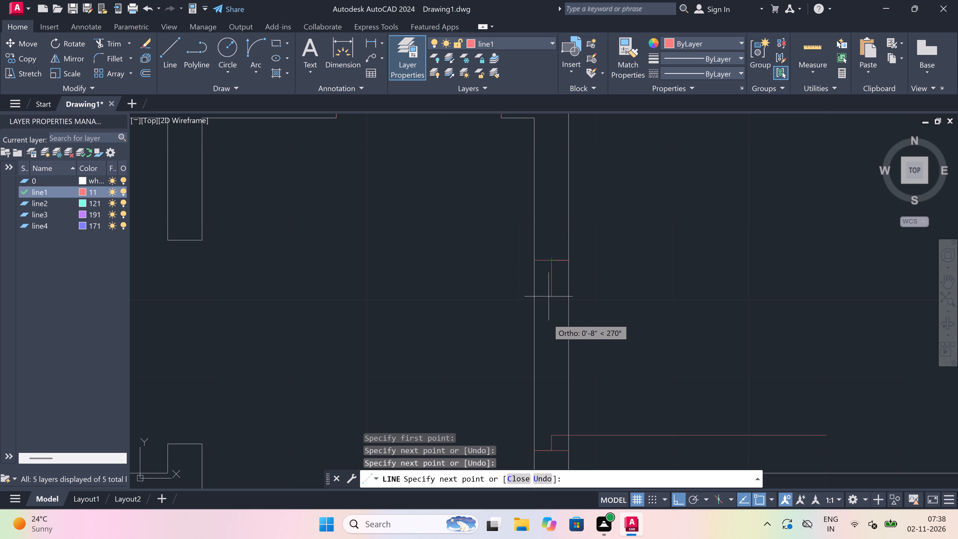
text(2")
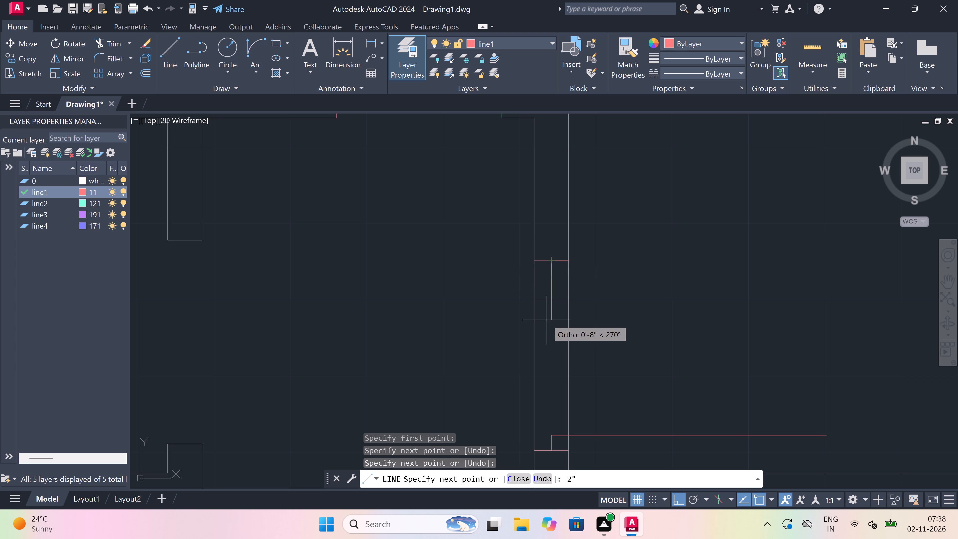
key(space)
key(Escape)
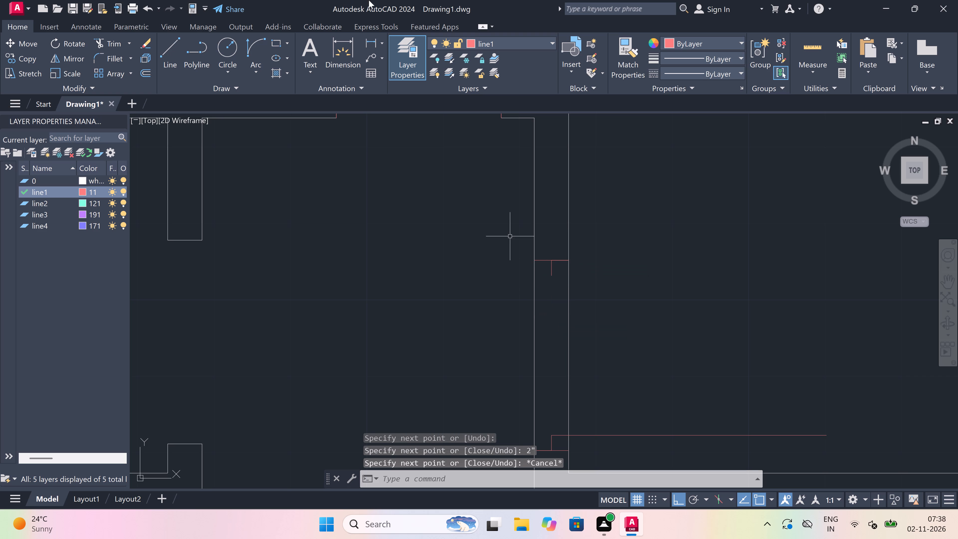
Draw the door's swing arc from the free end of the leaf to the north jamb's stop.
click(261, 41)
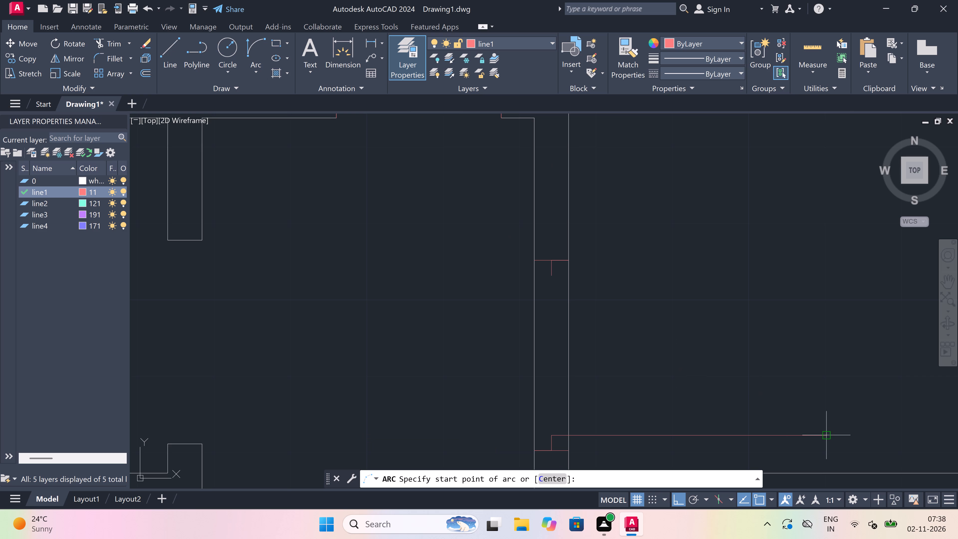
drag(826, 432, 825, 429)
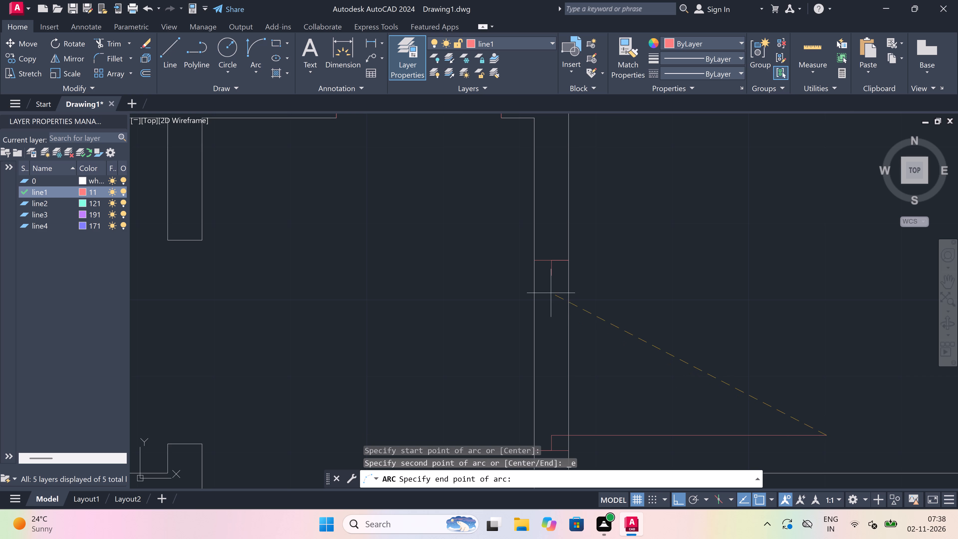
click(550, 275)
click(671, 267)
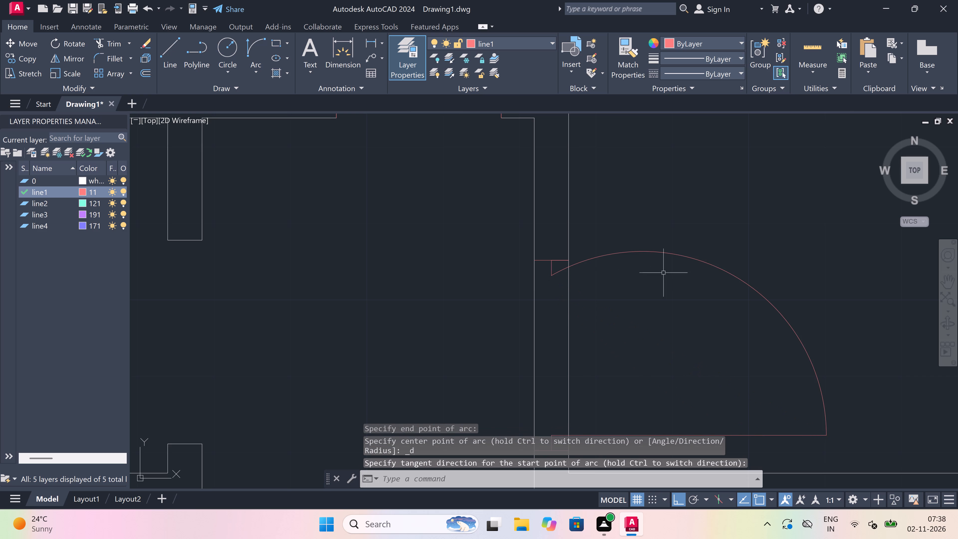
Trim away both wall lines between the two jambs to open the doorway in the west wall.
text(tr)
key(space)
click(617, 319)
click(418, 324)
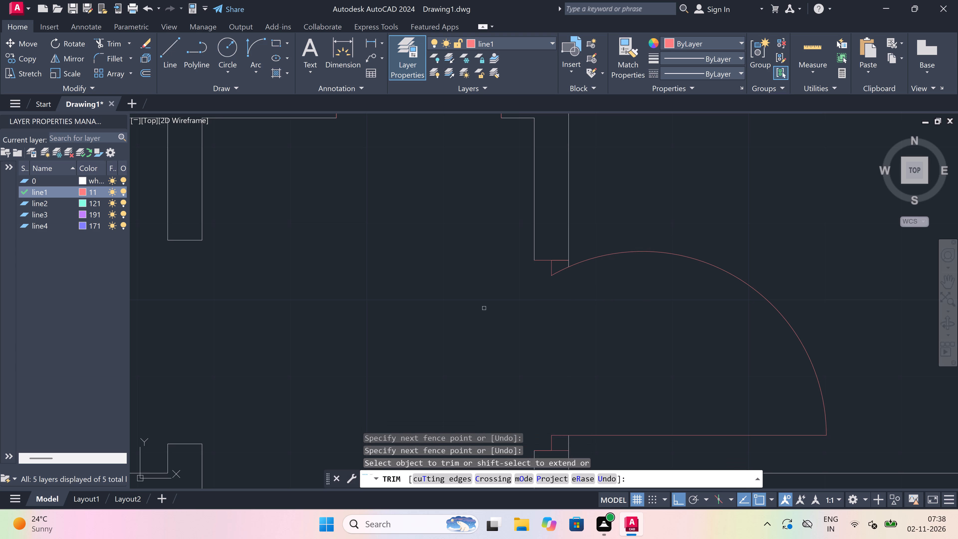
key(Escape)
Draw the matching south jamb with a 2" stop and a 3' leaf in the east wall of the north block's east-central room.
scroll(512, 303, down, 6)
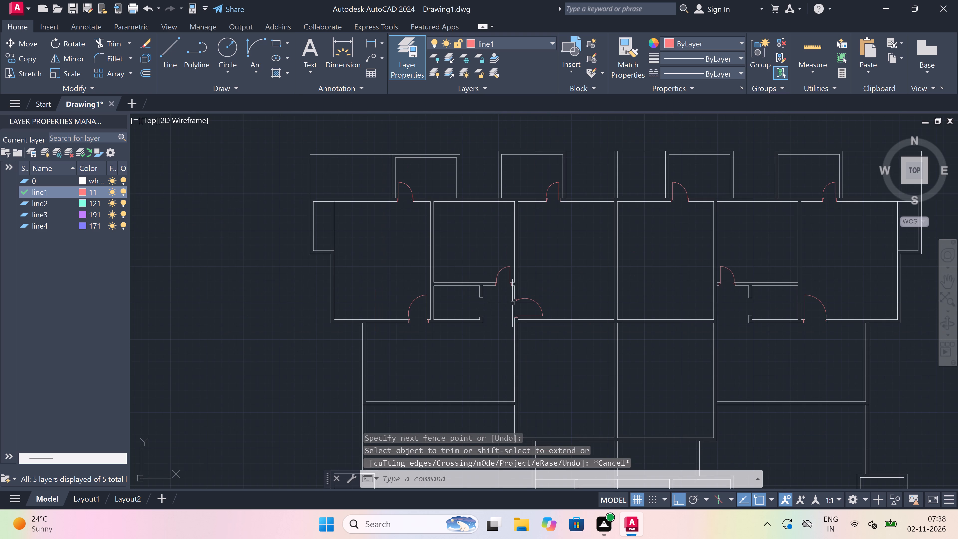
key(l)
key(space)
scroll(575, 298, down, 2)
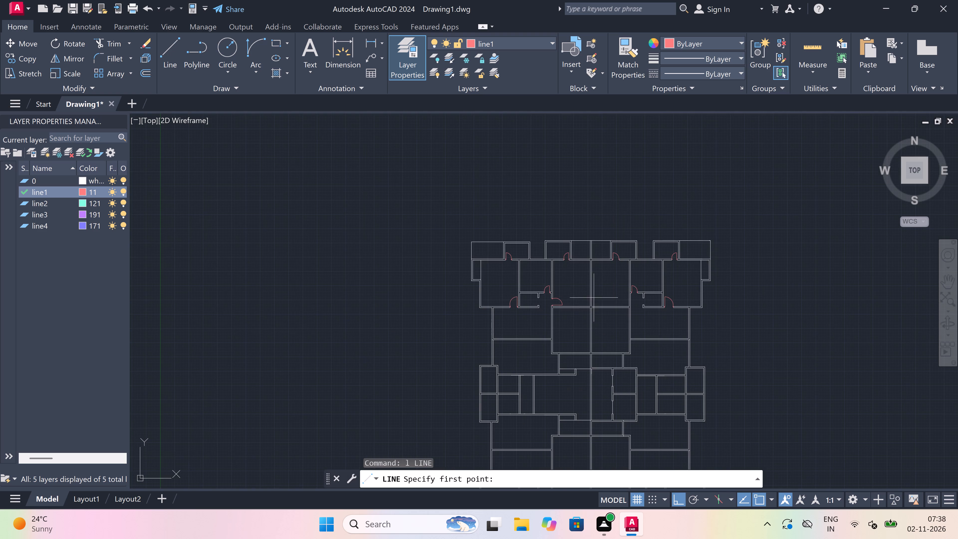
scroll(636, 302, up, 2)
scroll(609, 311, up, 1)
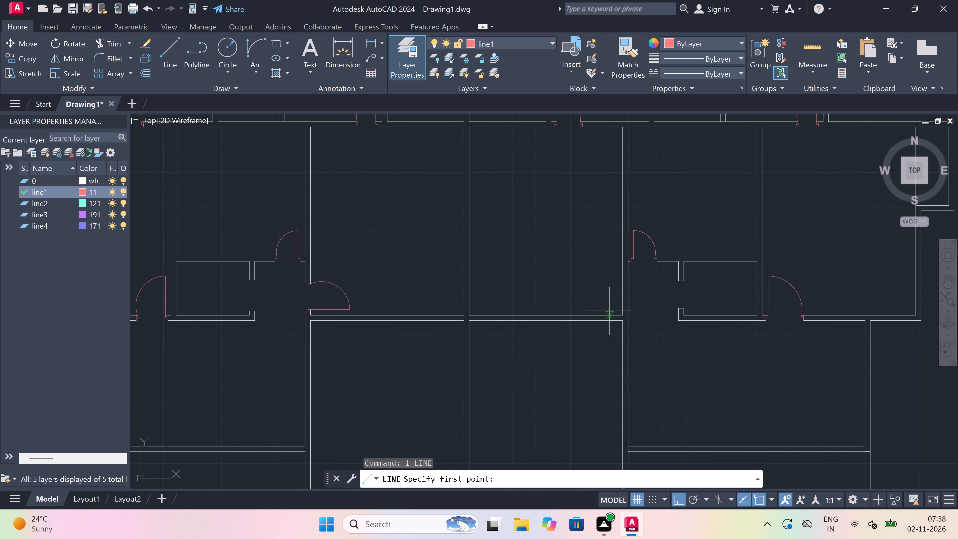
scroll(623, 308, up, 2)
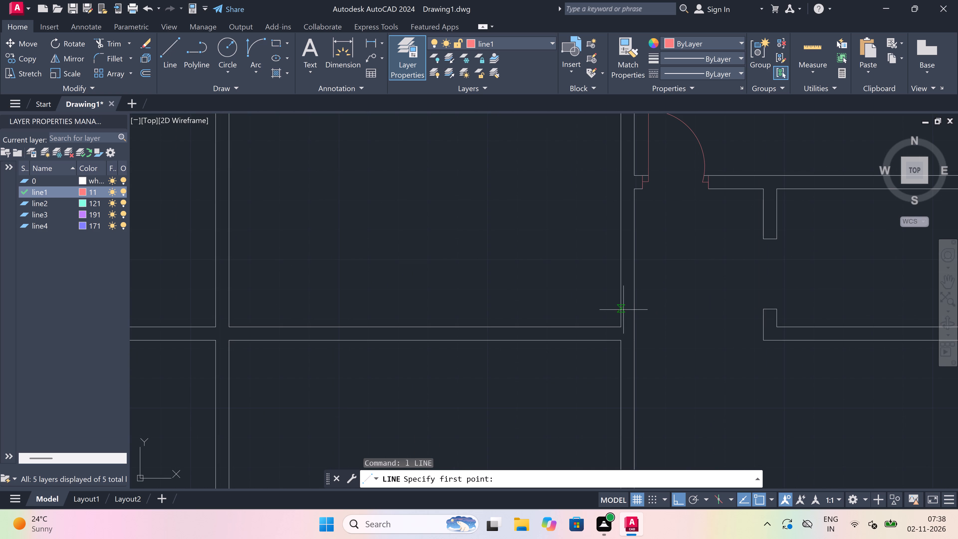
click(622, 316)
scroll(626, 315, up, 3)
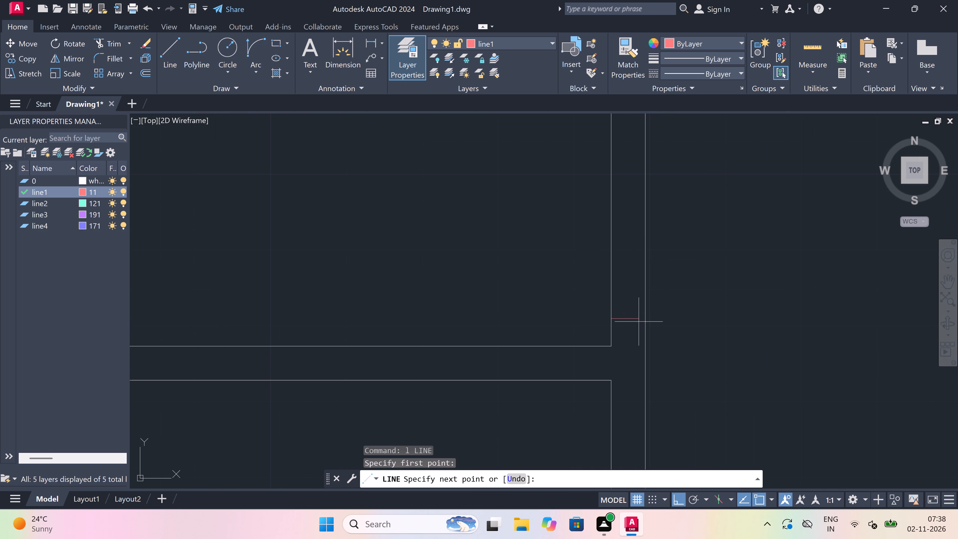
click(648, 318)
click(629, 315)
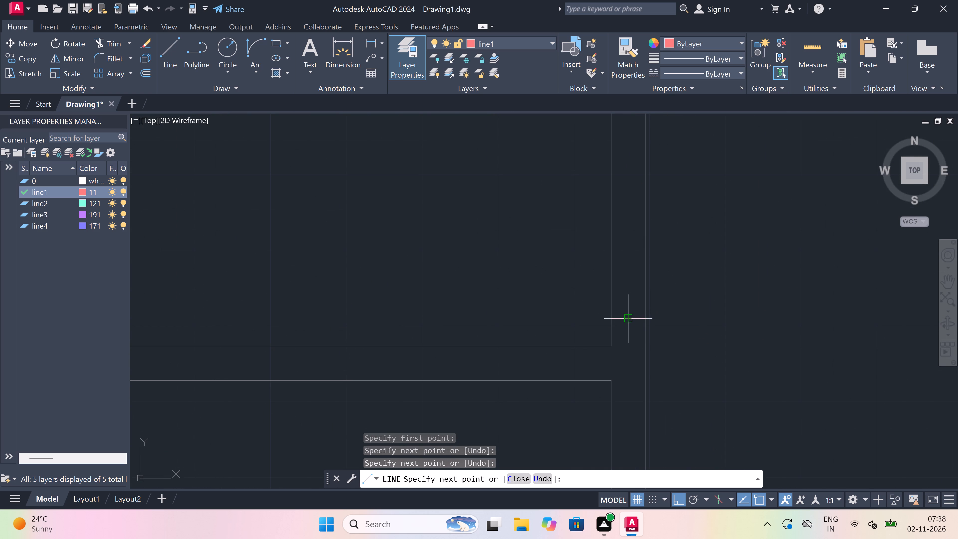
key(2)
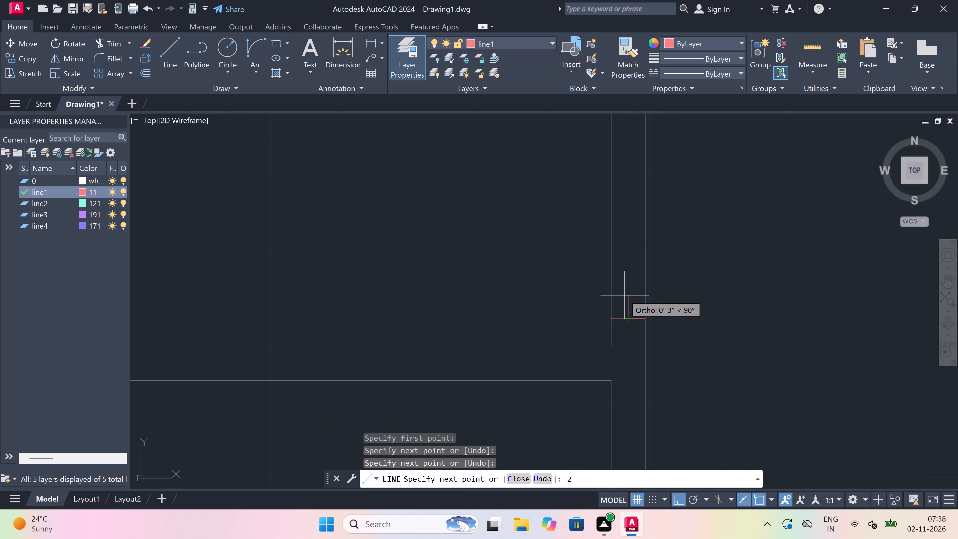
key(shift+quotedbl)
key(space)
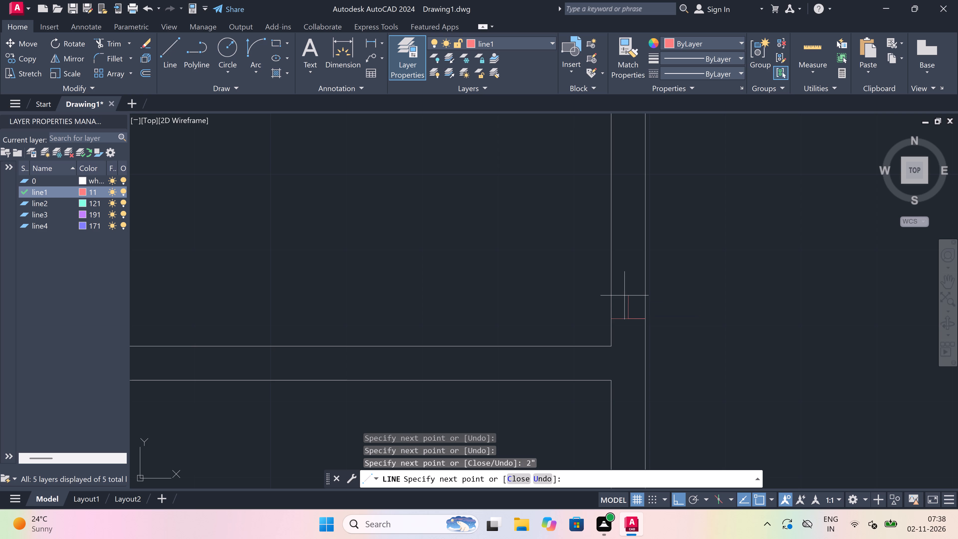
text(3')
key(space)
key(Escape)
Draw the north jamb line across the same east wall, with a 2" stop running south from its midpoint.
key(space)
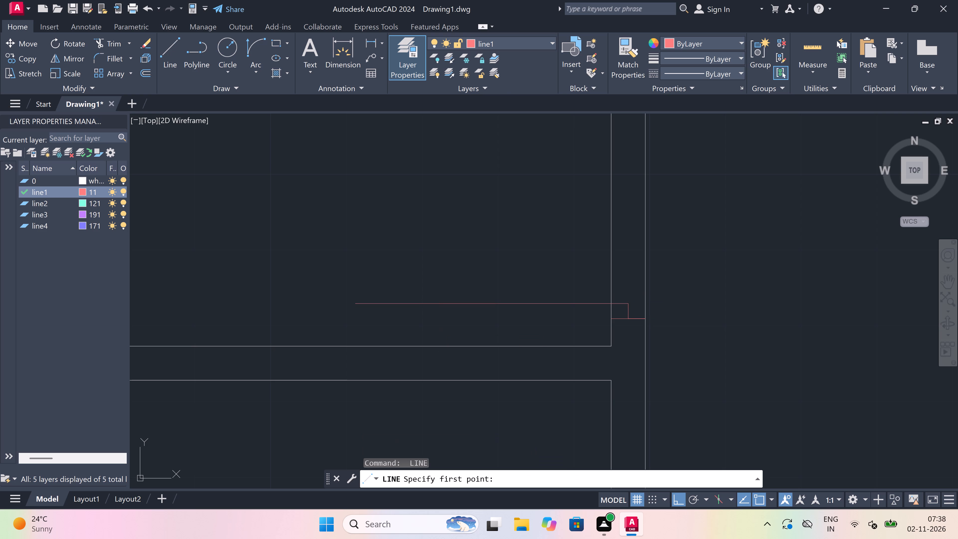
scroll(536, 312, down, 3)
scroll(547, 278, up, 2)
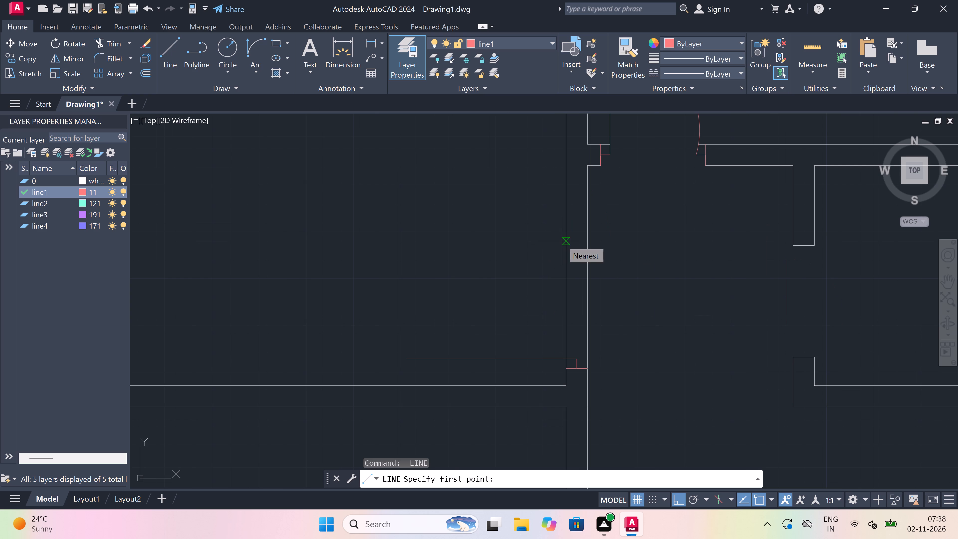
click(562, 241)
click(587, 241)
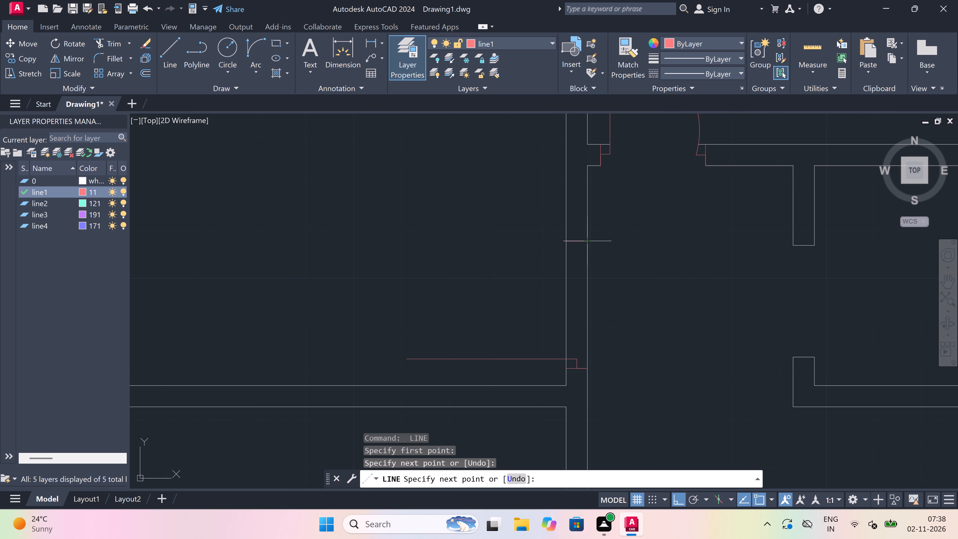
click(573, 242)
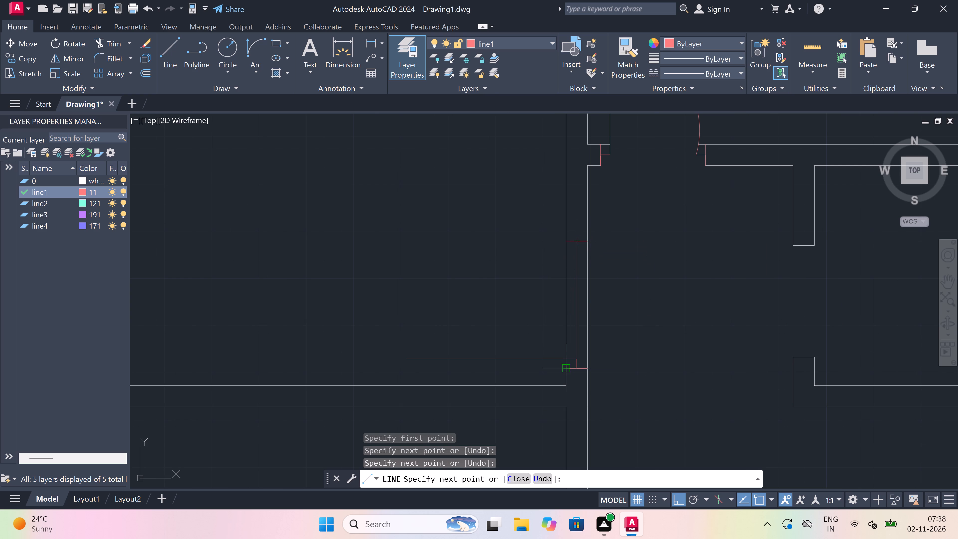
key(2)
text(")
key(space)
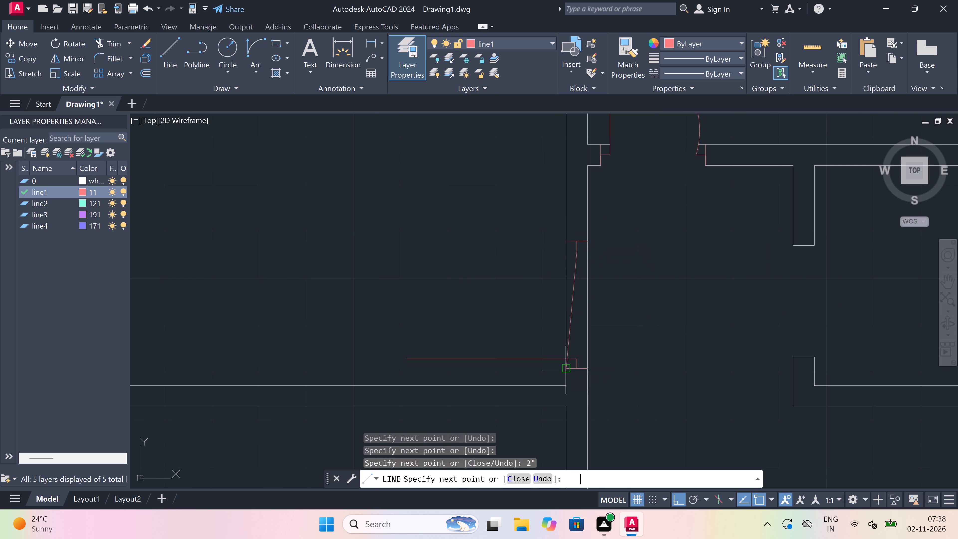
key(Escape)
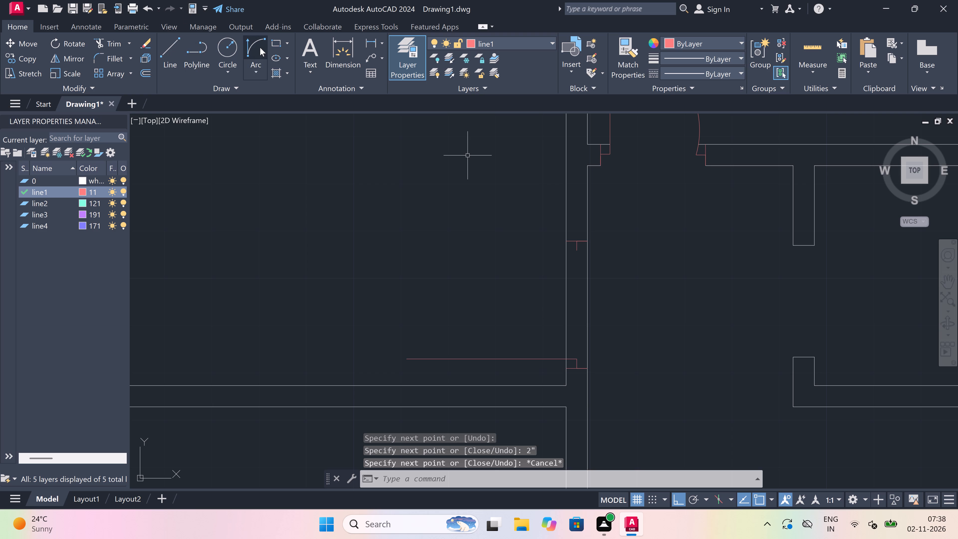
Draw the door's swing arc from the free end of the leaf to the north jamb's stop.
click(259, 48)
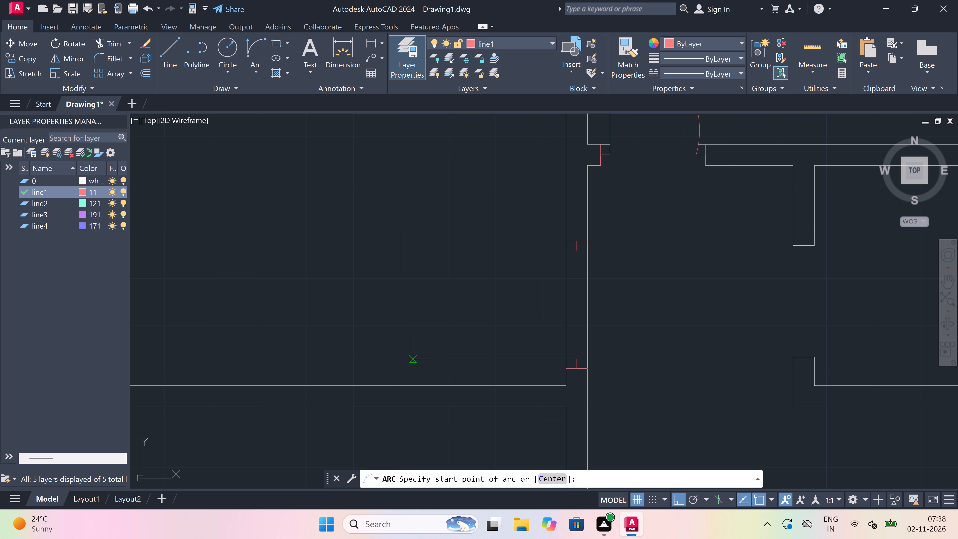
drag(409, 359, 409, 353)
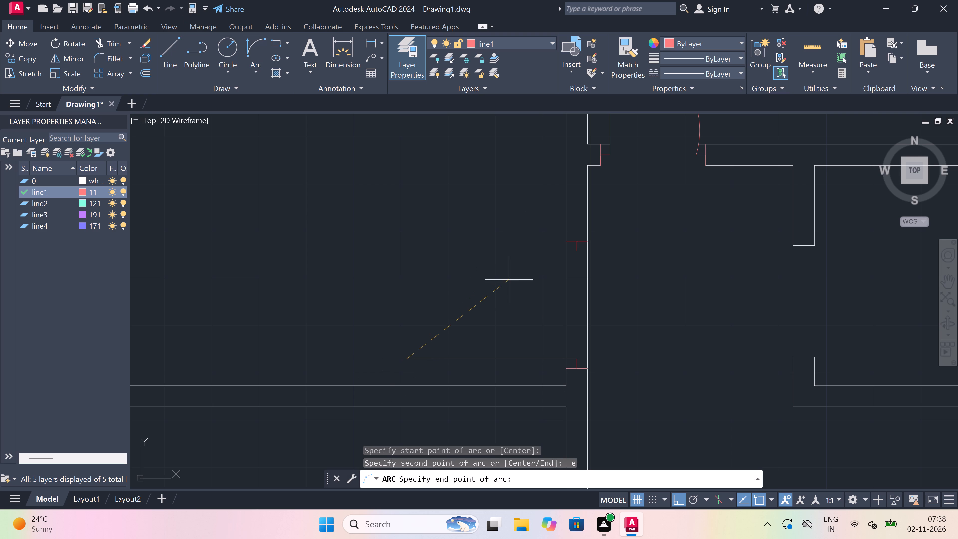
click(573, 252)
click(438, 223)
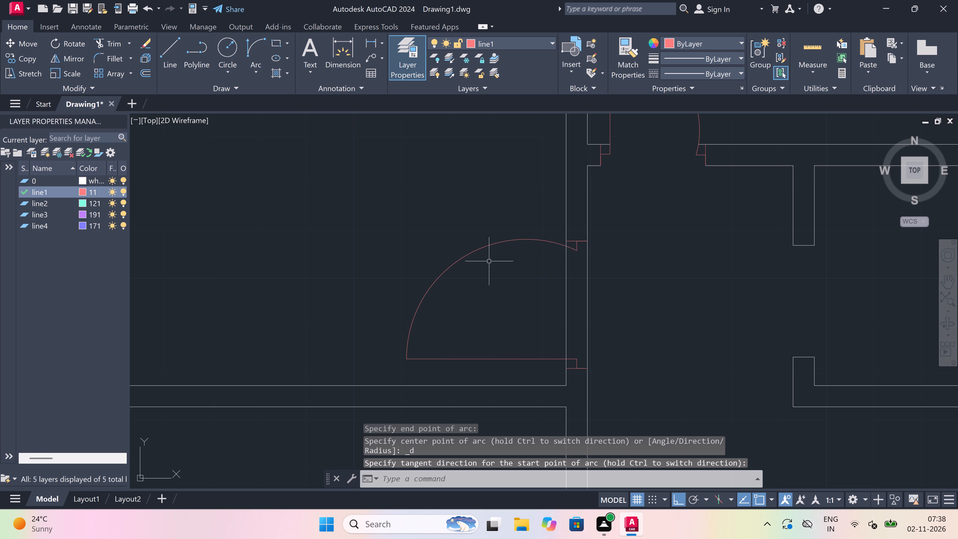
Trim away both wall lines between the two jambs to open the doorway in the east wall.
text(tr)
key(space)
click(482, 290)
click(670, 308)
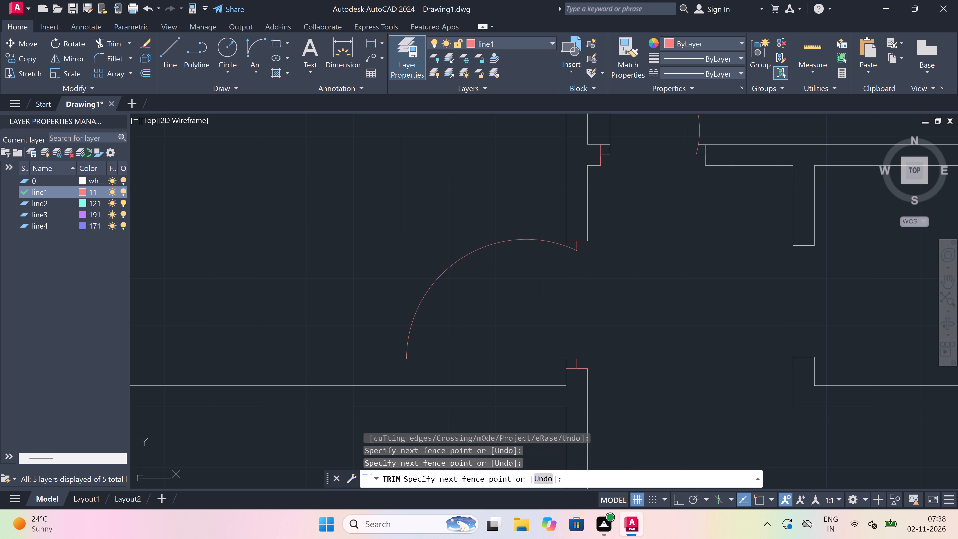
key(Escape)
Draw a jamb near the east end of the wall dividing the two west rooms below the north block, with a 2" stop west and 3' leaf south.
scroll(552, 339, down, 5)
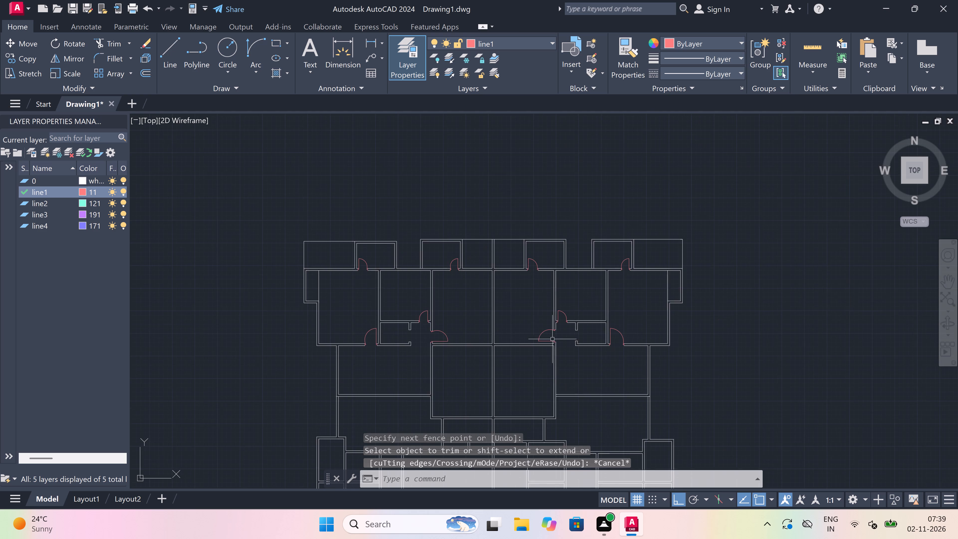
scroll(552, 339, down, 3)
scroll(535, 368, up, 2)
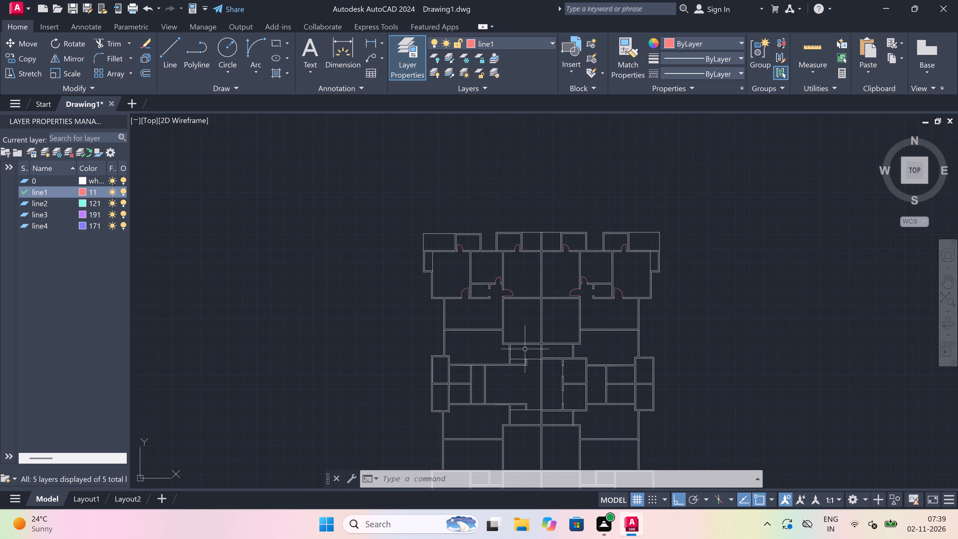
scroll(502, 326, up, 2)
scroll(470, 276, up, 1)
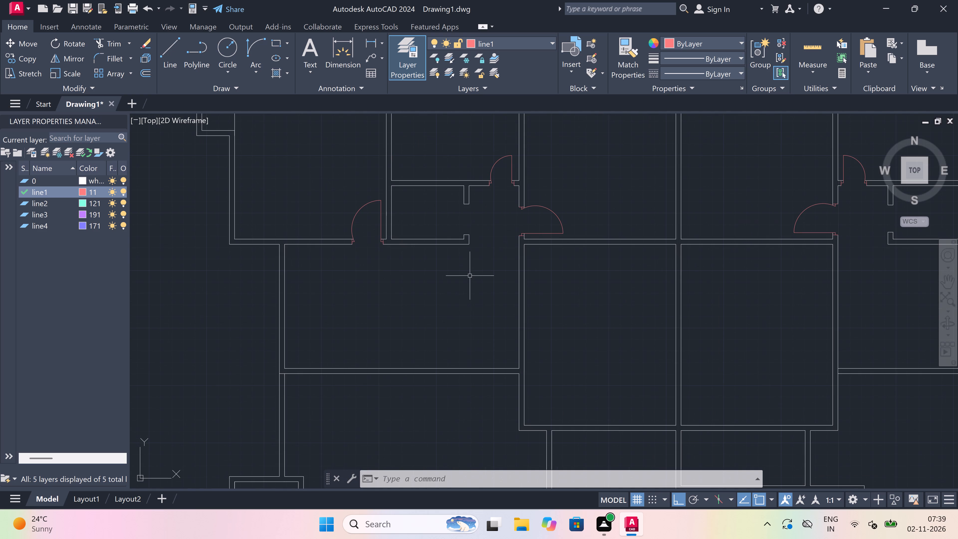
text(l)
key(space)
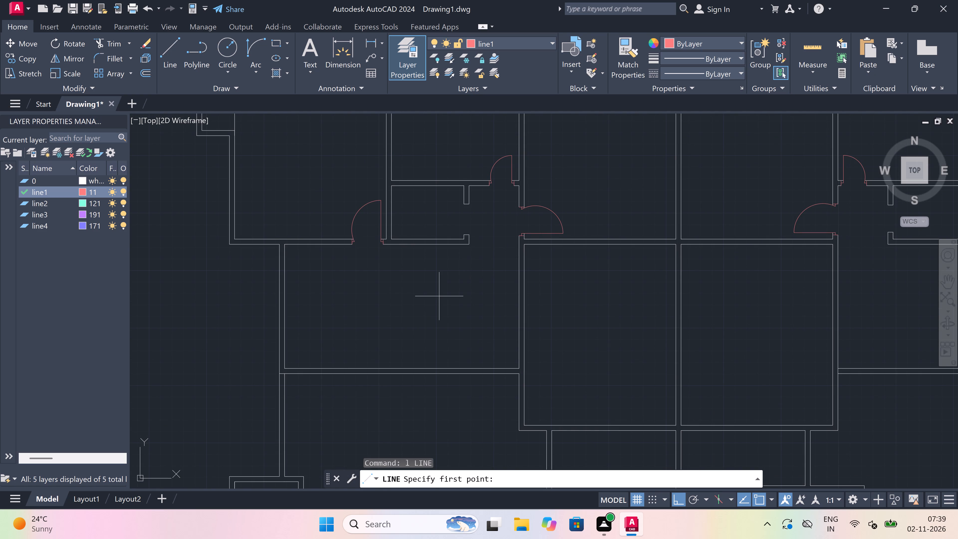
scroll(448, 295, down, 2)
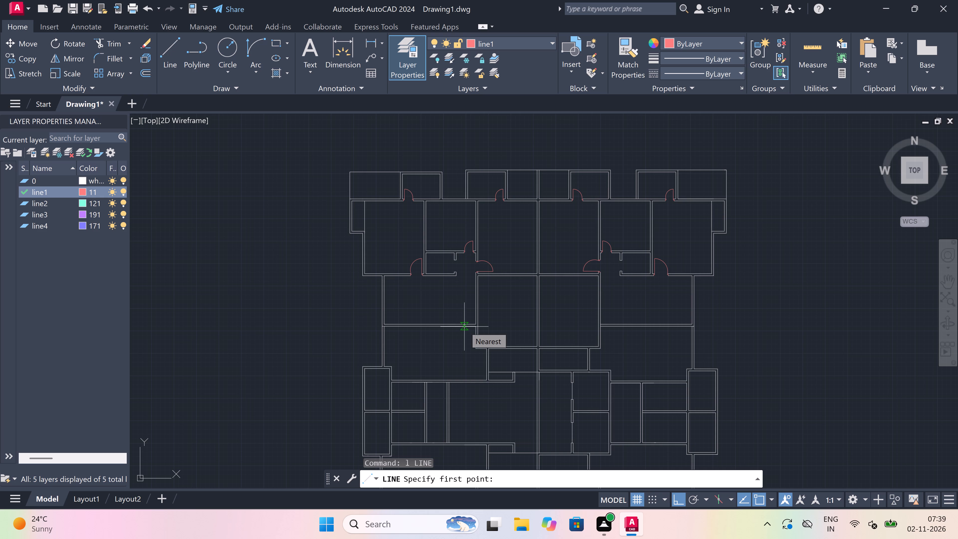
scroll(465, 334, up, 2)
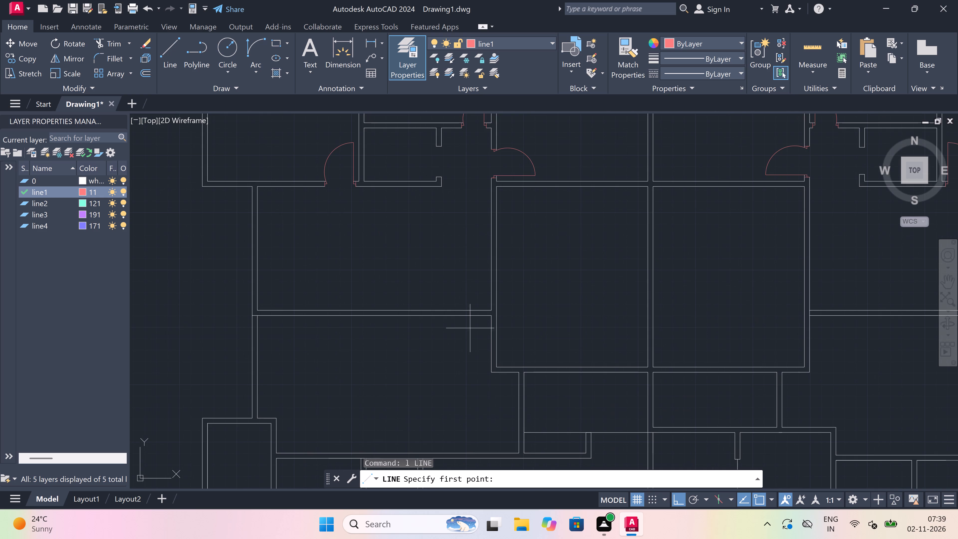
scroll(490, 314, up, 2)
click(480, 306)
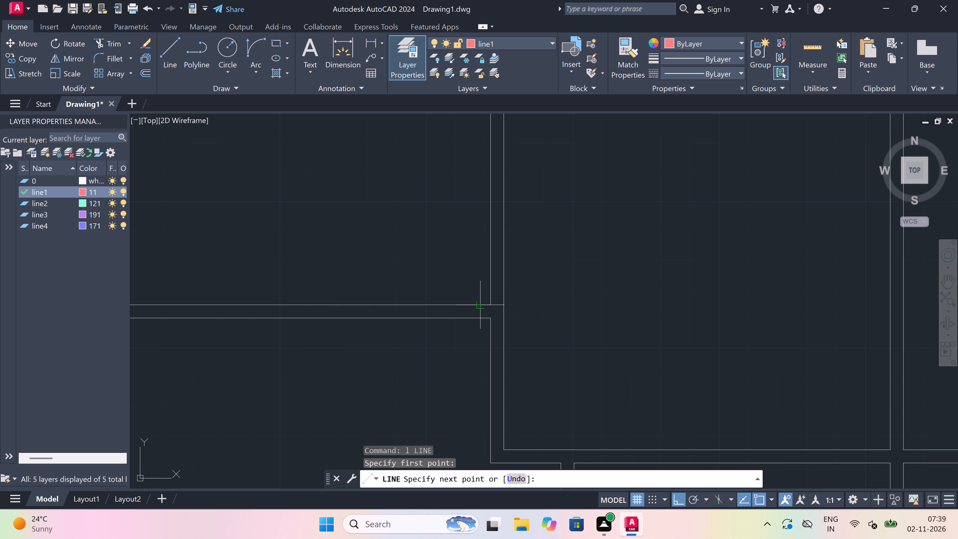
scroll(480, 313, up, 3)
click(473, 333)
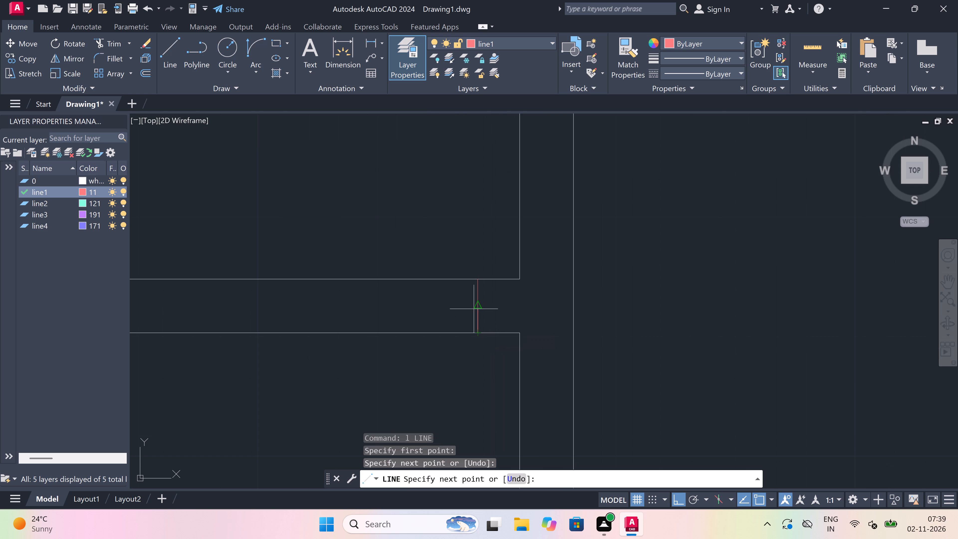
click(474, 308)
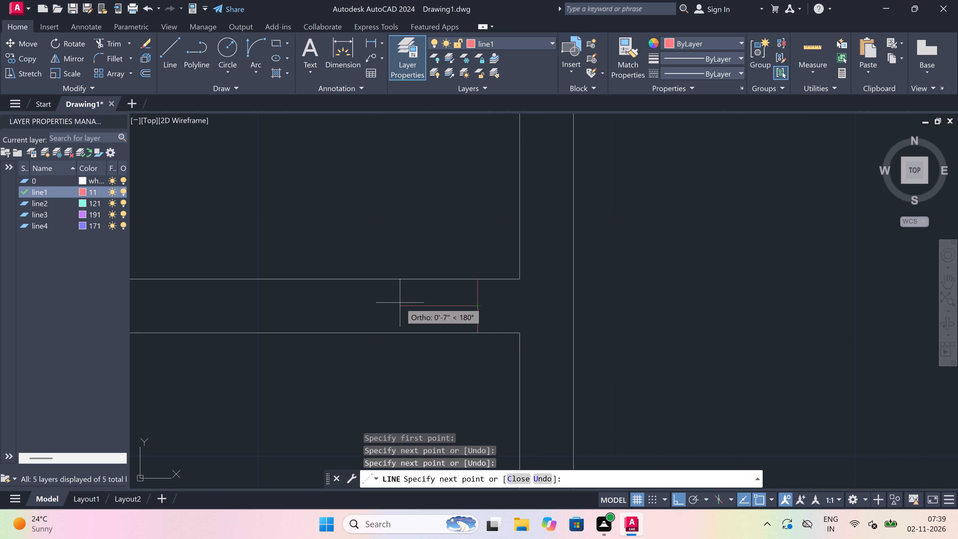
key(2)
text(")
key(space)
scroll(400, 301, down, 3)
scroll(434, 374, up, 1)
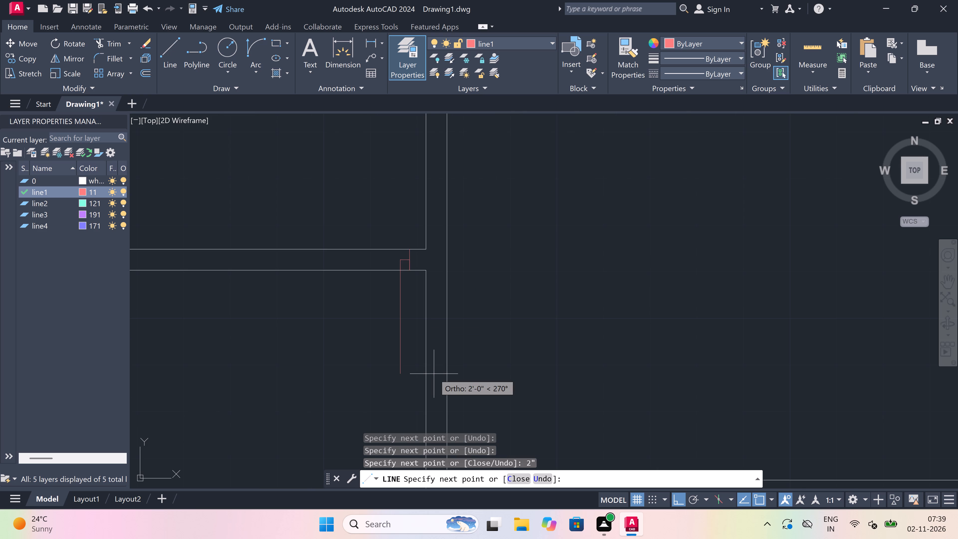
text(3')
key(space)
key(Escape)
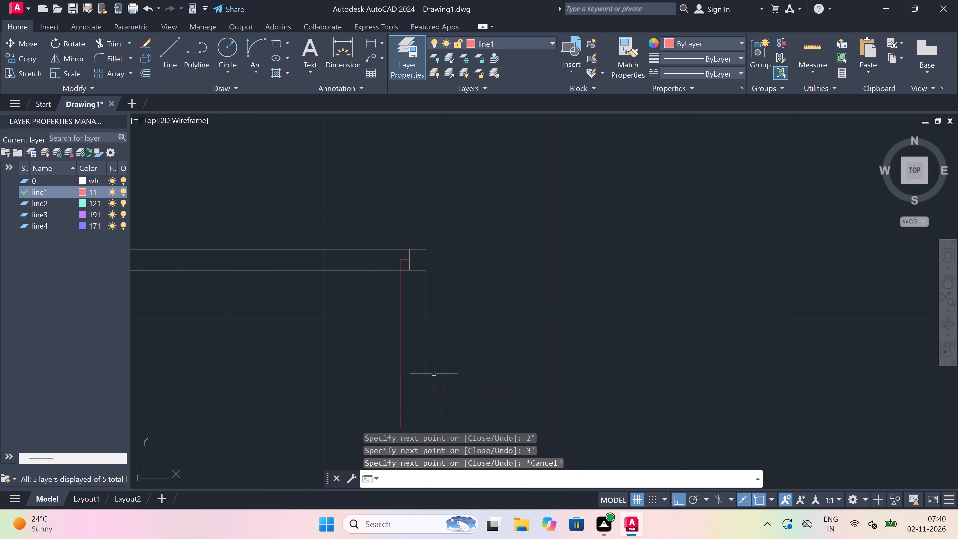
Draw the west jamb line across the same dividing wall, with a 2" stop running east from its midpoint.
key(space)
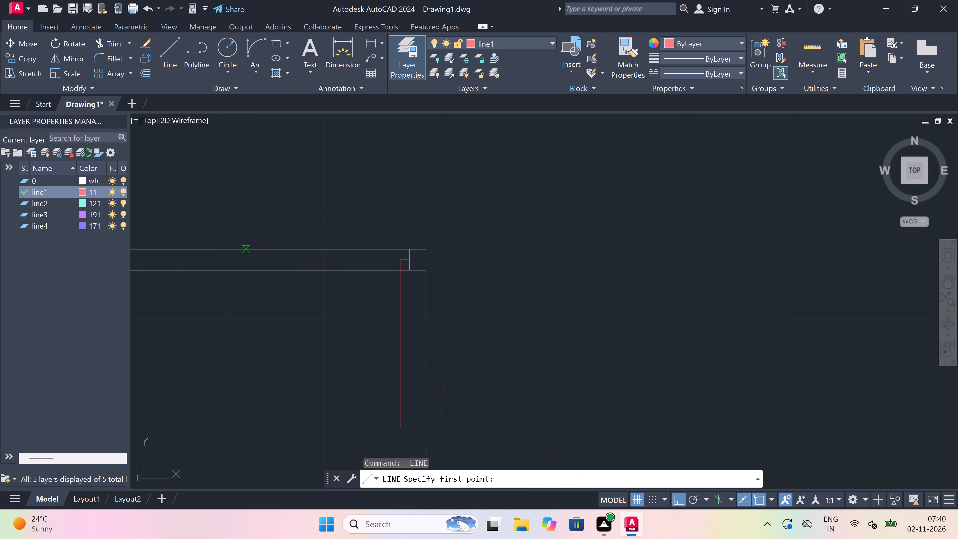
click(258, 250)
click(261, 272)
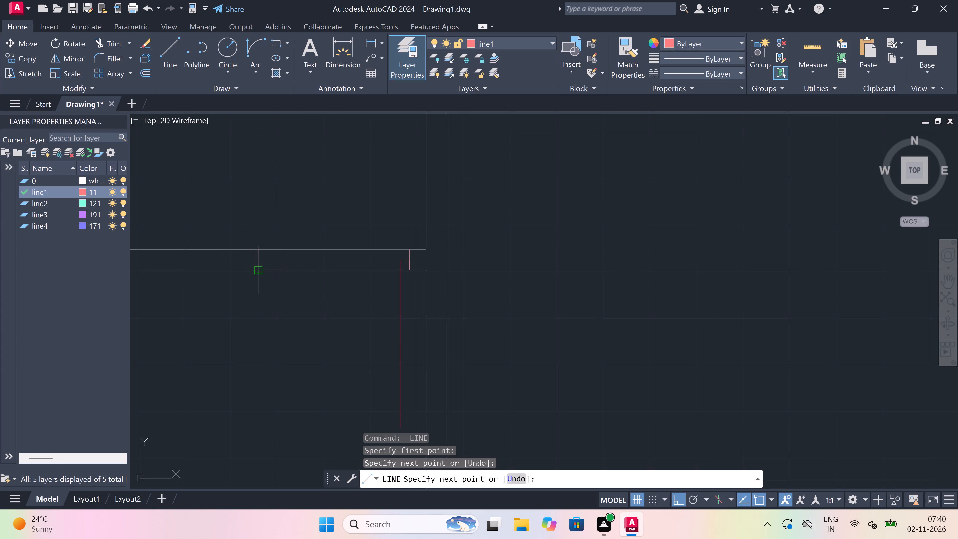
click(259, 258)
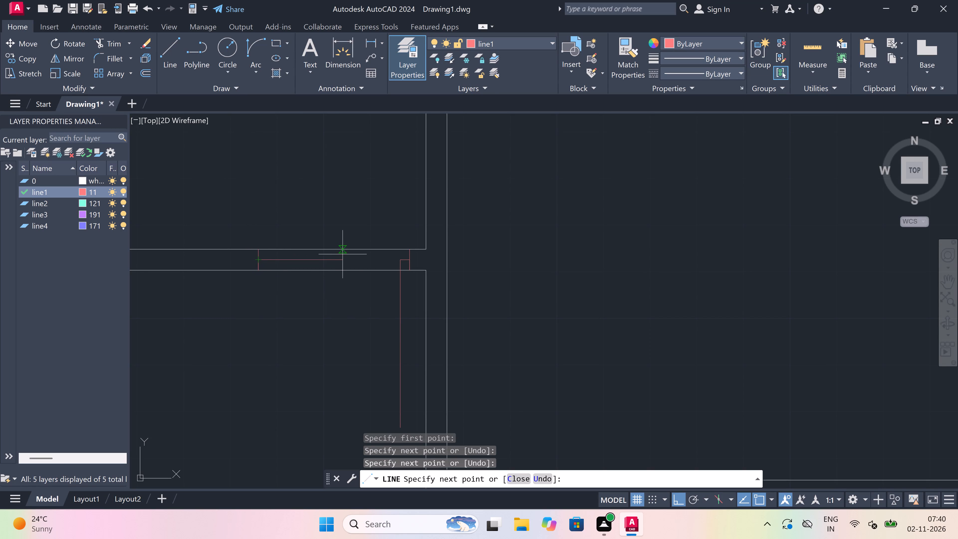
text(2")
key(space)
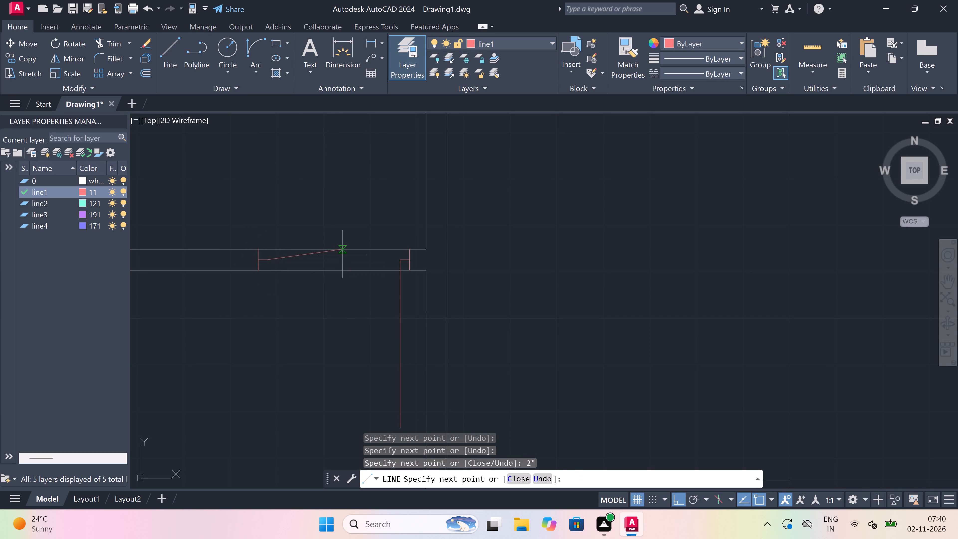
key(Escape)
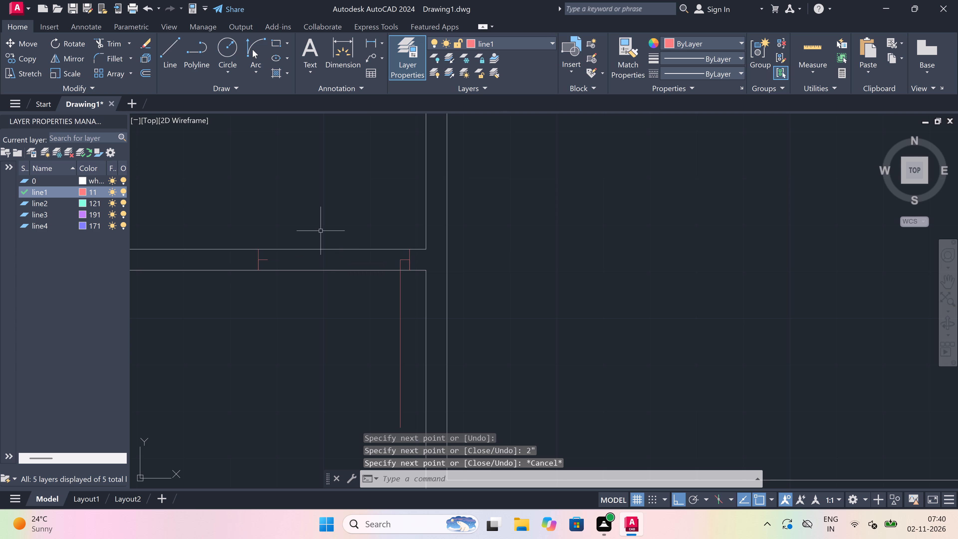
Draw the door's swing arc from the leaf's south end to the west jamb's stop.
click(252, 49)
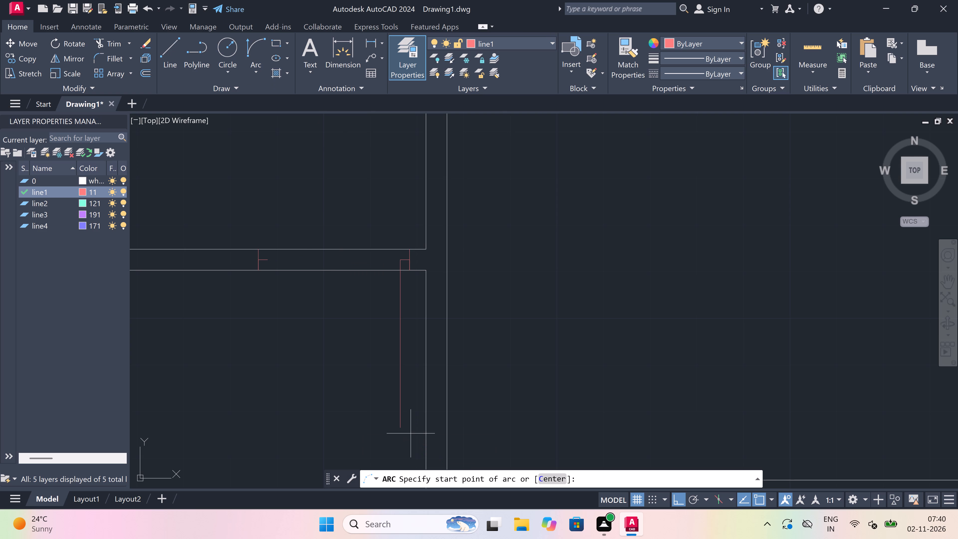
drag(397, 430, 392, 422)
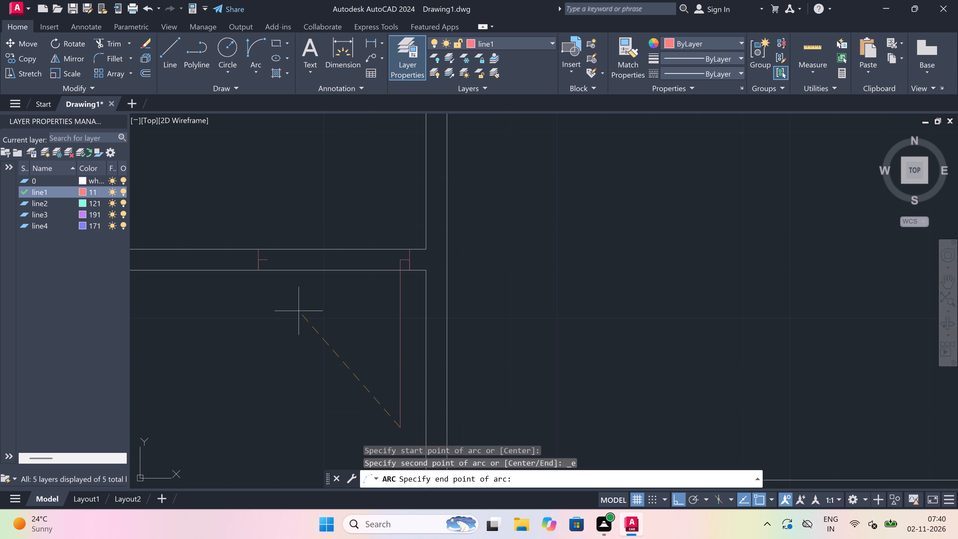
click(267, 259)
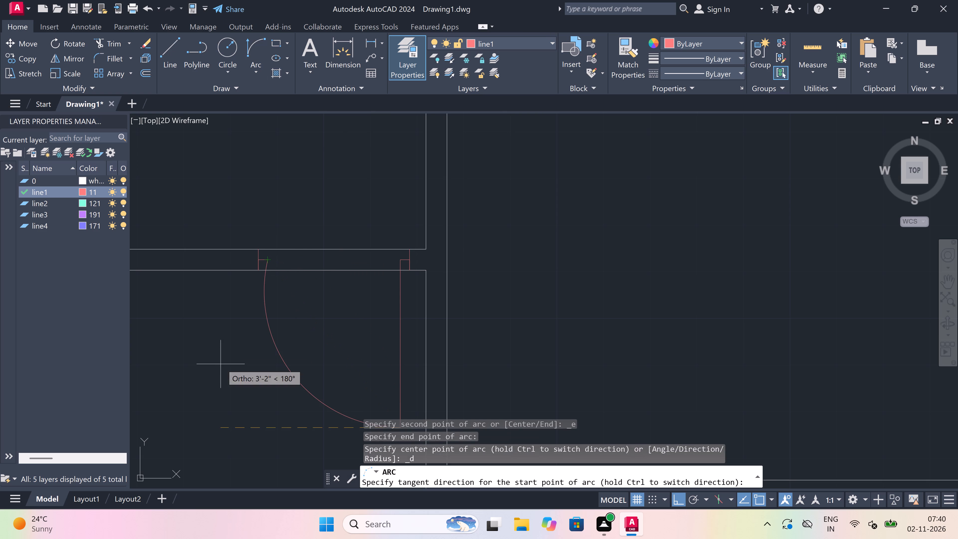
click(221, 364)
Trim away both wall lines between the two jambs to open the doorway in the dividing wall.
key(t)
key(r)
key(space)
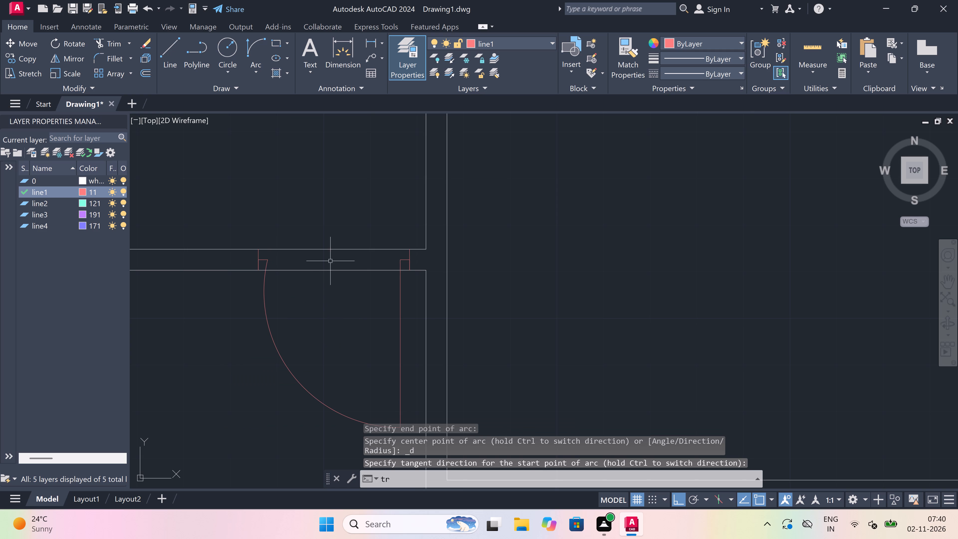
drag(331, 240, 333, 246)
click(338, 332)
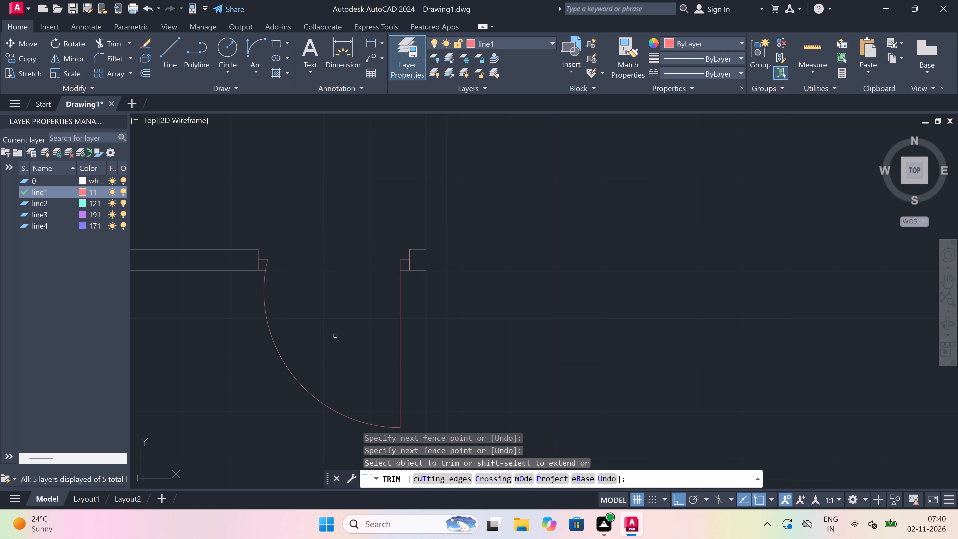
key(Escape)
Draw a jamb near the west end of the wall dividing the two east rooms below the north block, with a 2" stop east and 3' leaf south.
scroll(320, 353, down, 6)
scroll(321, 350, up, 2)
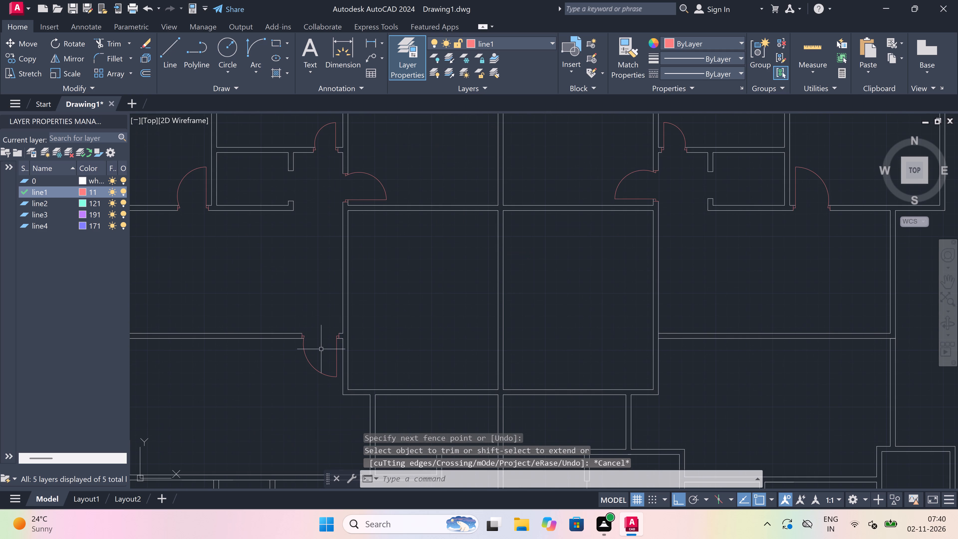
text(l)
key(space)
scroll(321, 349, down, 3)
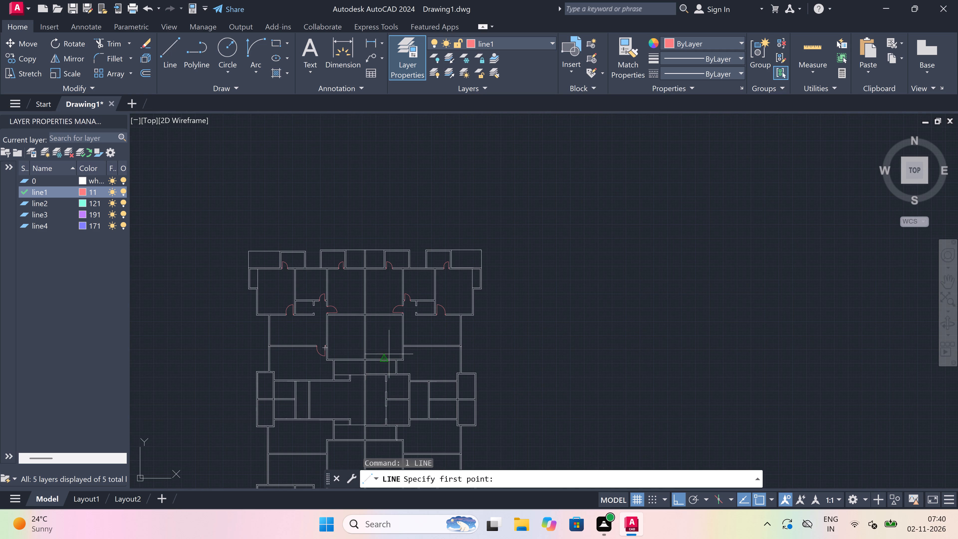
scroll(394, 345, up, 3)
scroll(435, 362, up, 2)
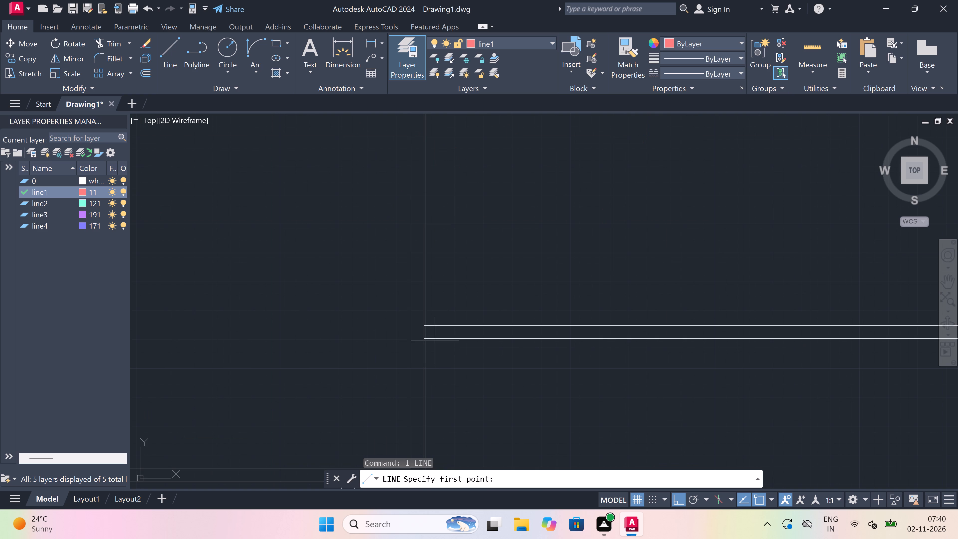
scroll(434, 335, up, 2)
click(435, 345)
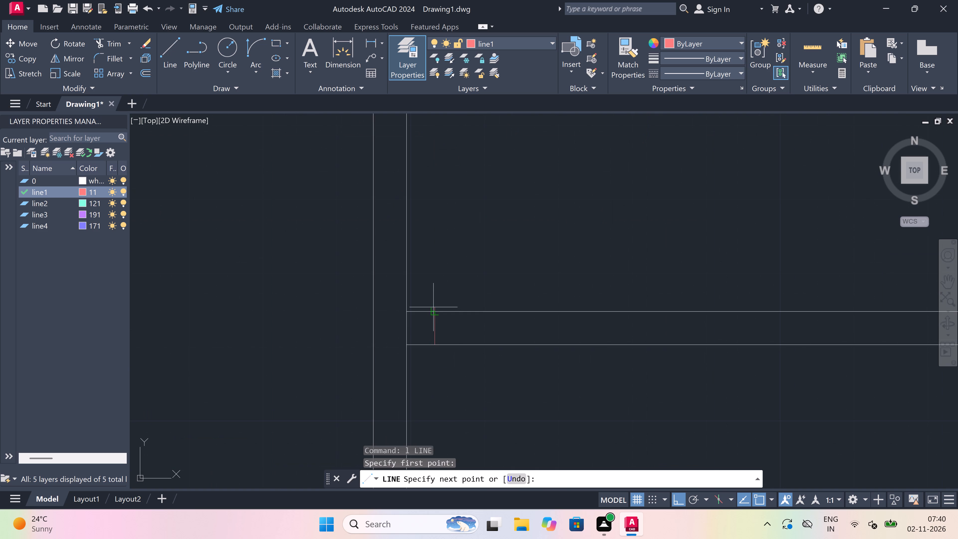
click(433, 312)
drag(435, 327, 438, 326)
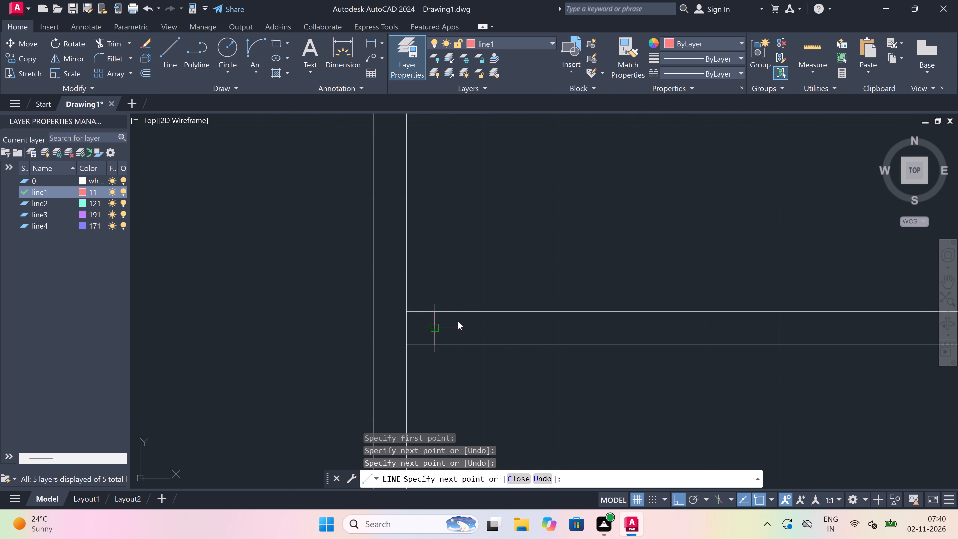
text(2")
key(space)
scroll(373, 224, down, 3)
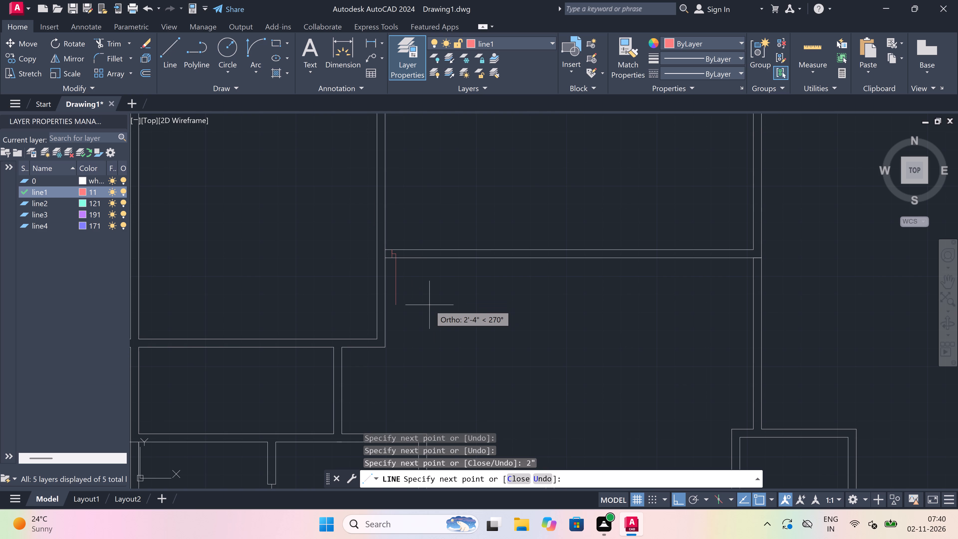
text(3')
key(space)
key(Escape)
Draw the east jamb line across the same dividing wall, with a 2" stop running west from its midpoint.
key(space)
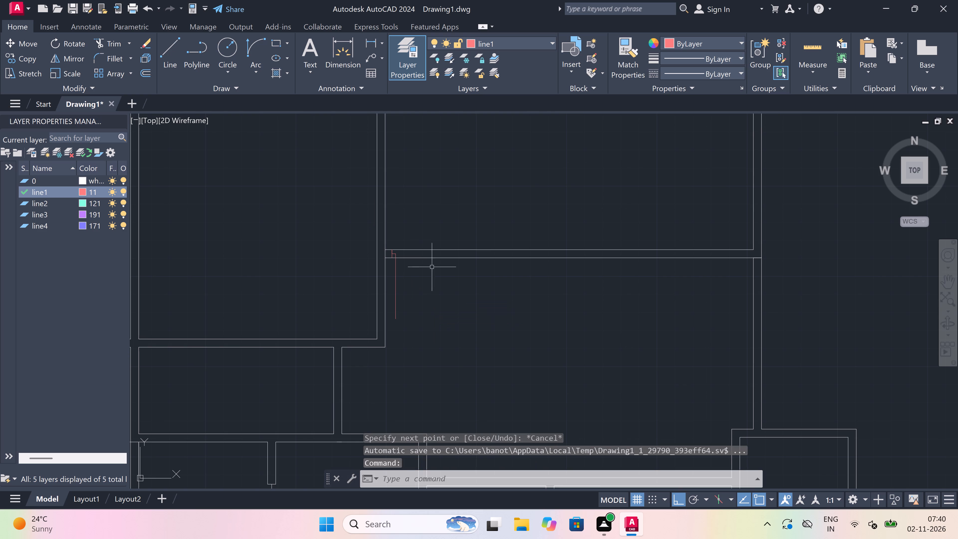
scroll(433, 265, up, 2)
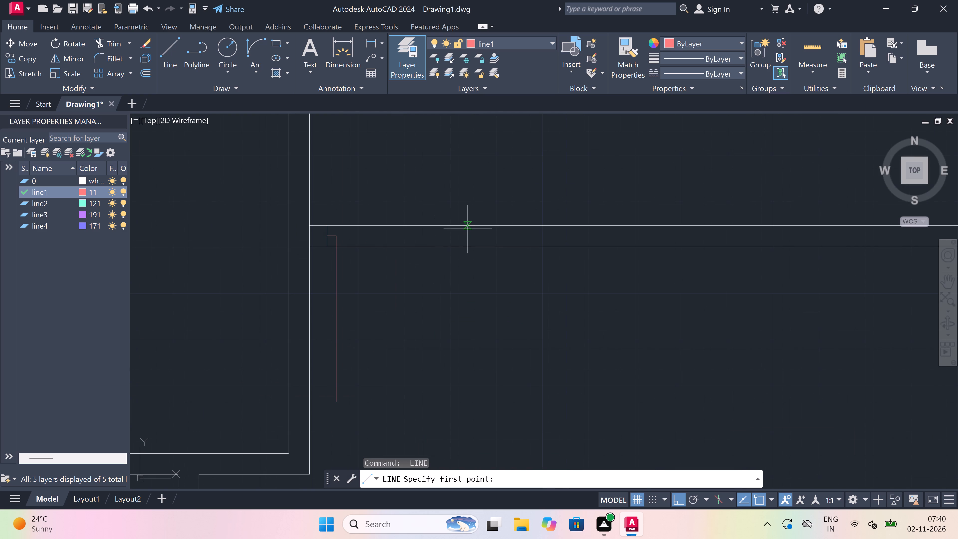
click(479, 228)
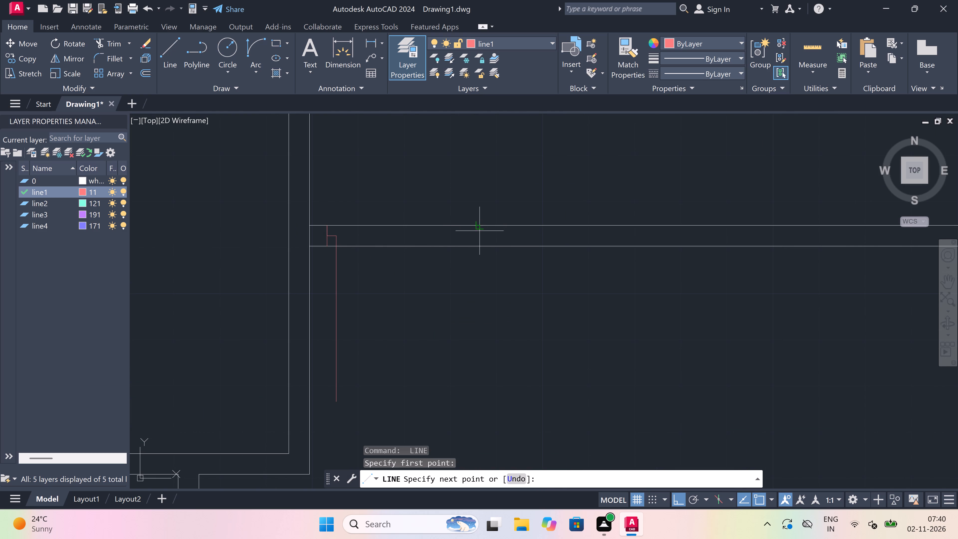
click(483, 245)
click(482, 237)
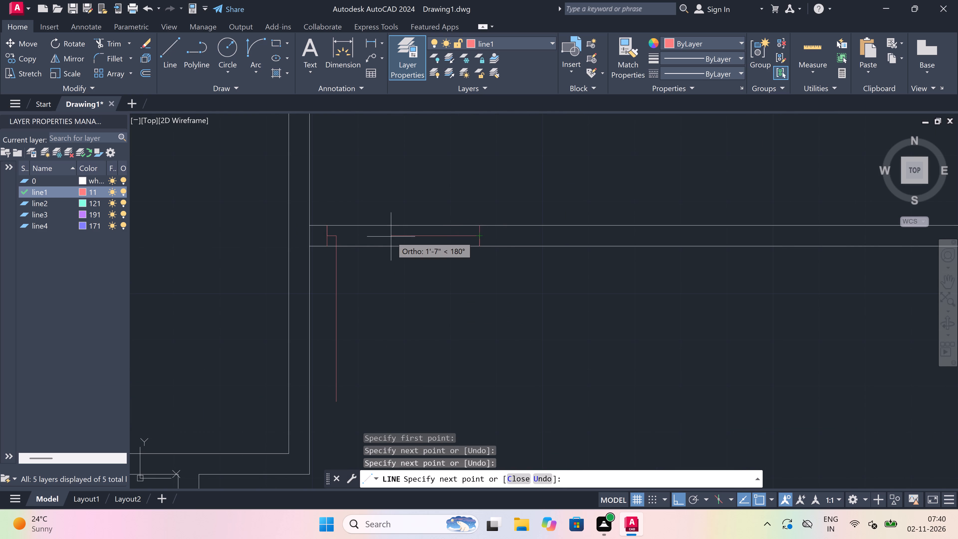
text(2")
key(space)
key(Escape)
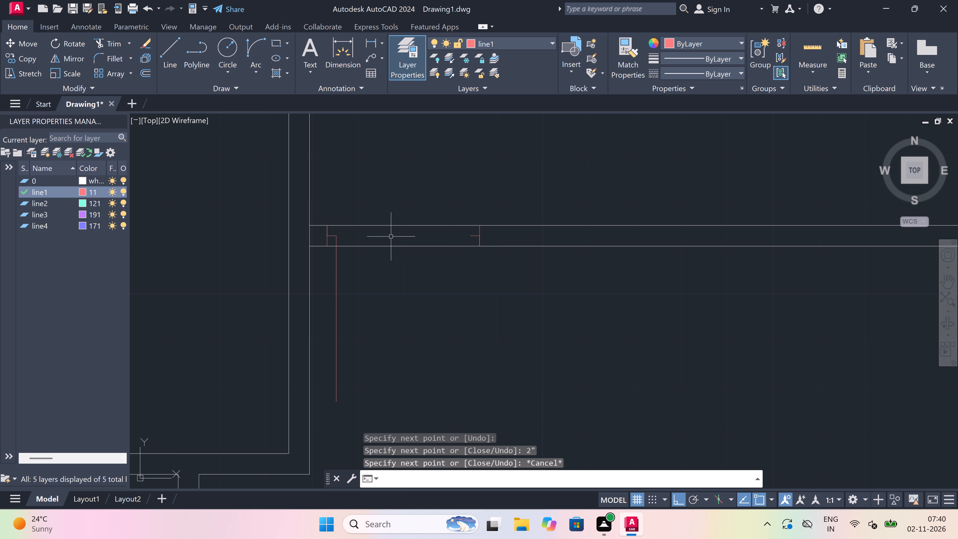
Draw the door's swing arc from the leaf's south end to the east jamb's stop.
click(262, 43)
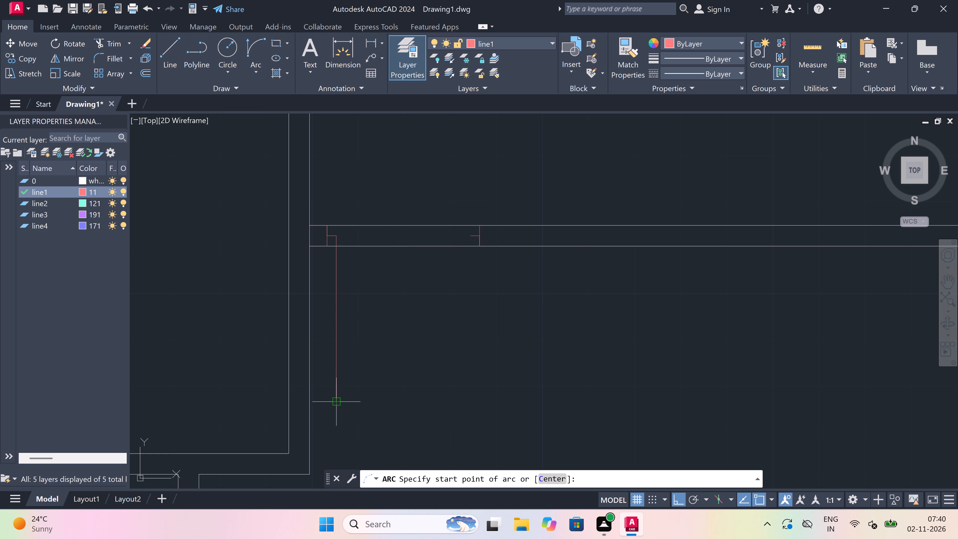
drag(335, 400, 352, 370)
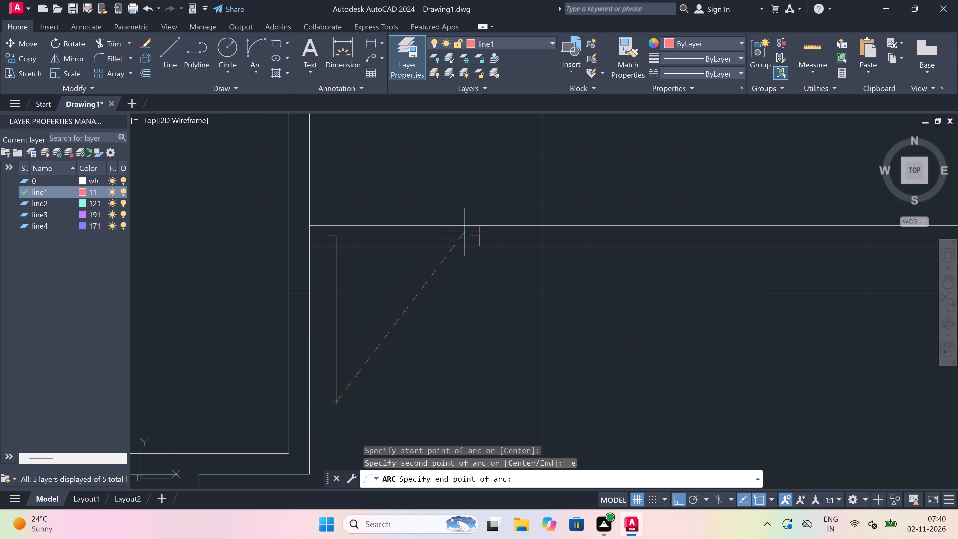
click(468, 232)
click(560, 303)
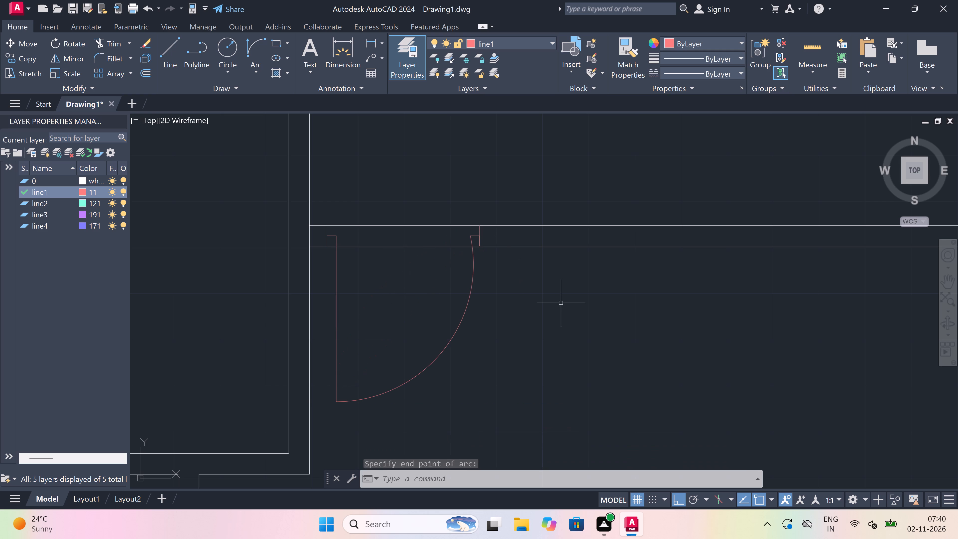
Trim away both wall lines between the two jambs to open the doorway in the east dividing wall.
key(t)
key(r)
key(space)
click(389, 212)
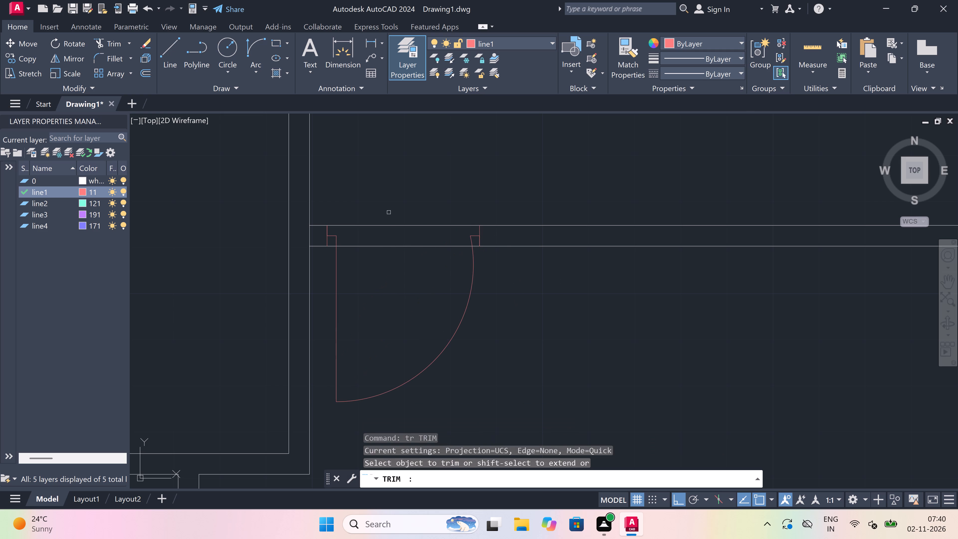
click(389, 305)
Trim the short wall line segments crossing the junctions at the west and east ends of the dividing wall.
scroll(310, 237, up, 3)
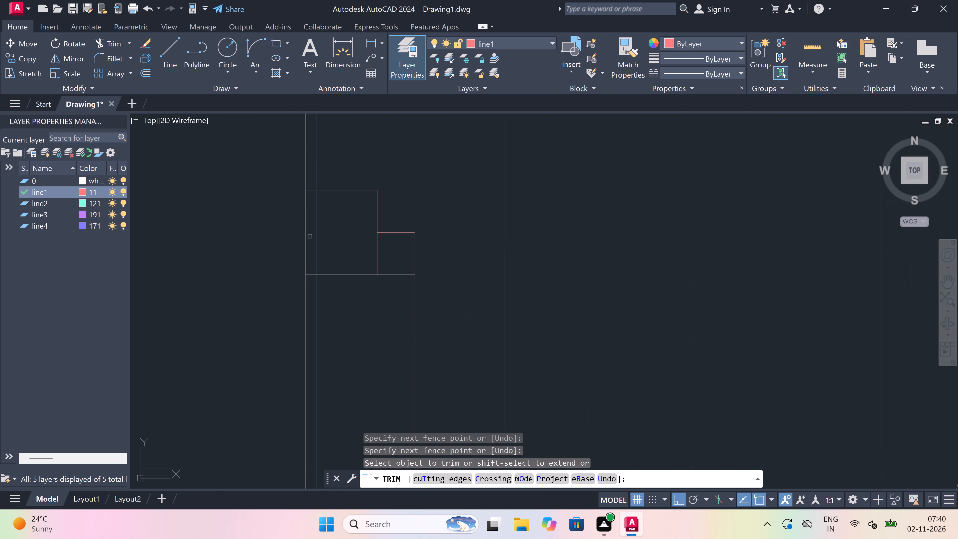
click(310, 237)
click(295, 236)
key(Escape)
scroll(362, 257, down, 5)
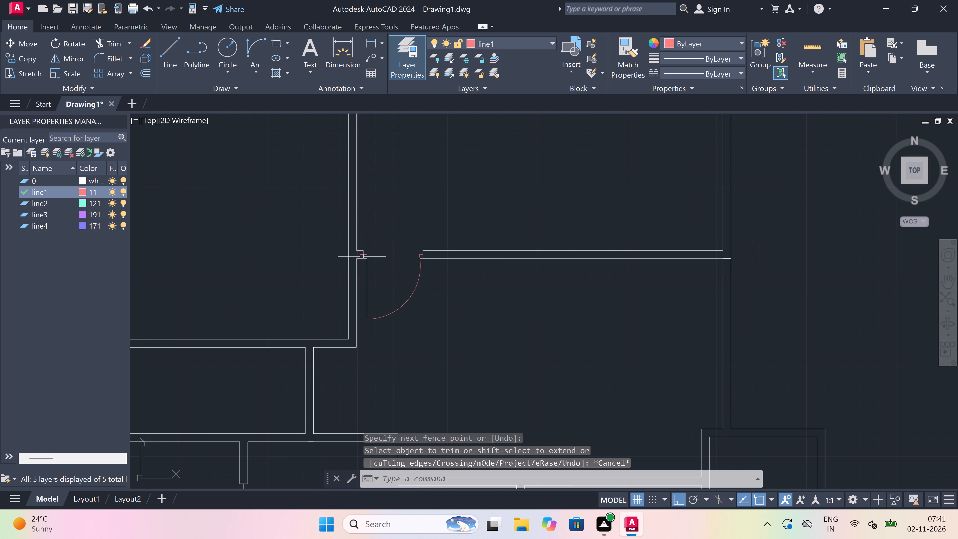
scroll(362, 257, down, 4)
scroll(414, 256, up, 3)
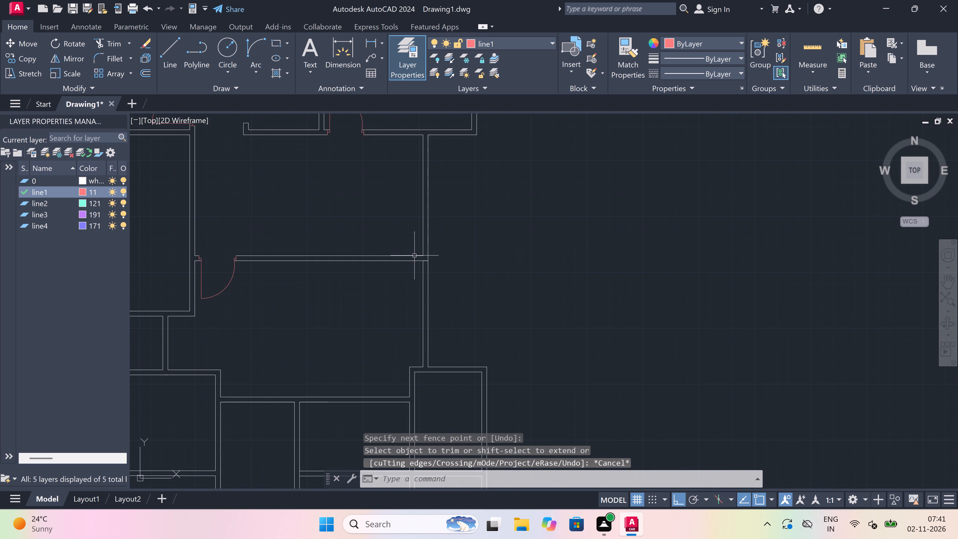
key(space)
scroll(421, 260, up, 5)
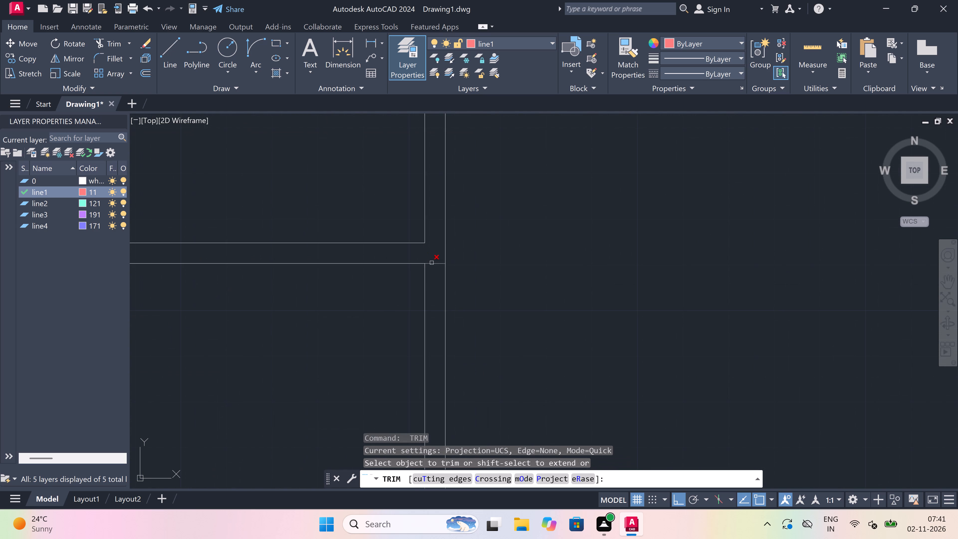
click(432, 263)
drag(432, 272, 432, 269)
click(432, 254)
scroll(432, 254, down, 2)
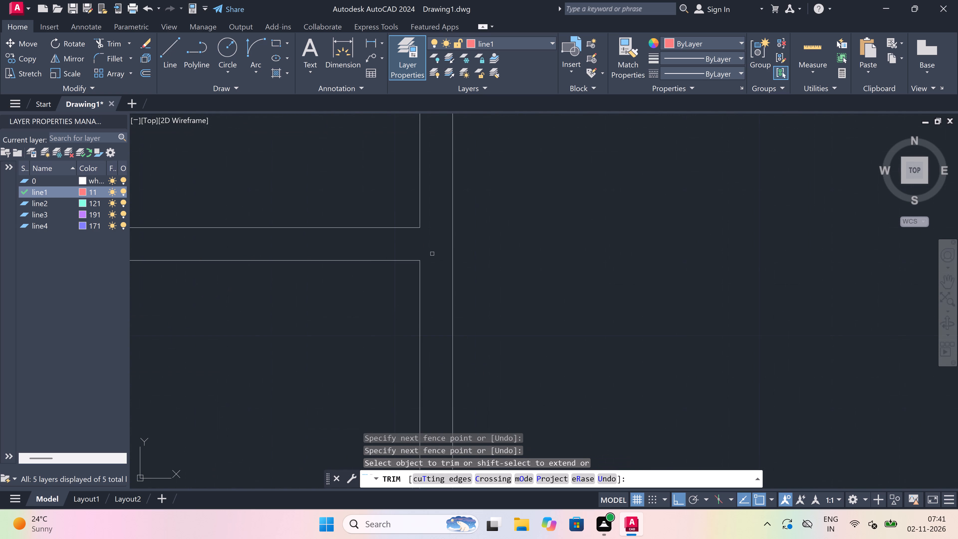
scroll(433, 254, down, 6)
scroll(390, 272, up, 2)
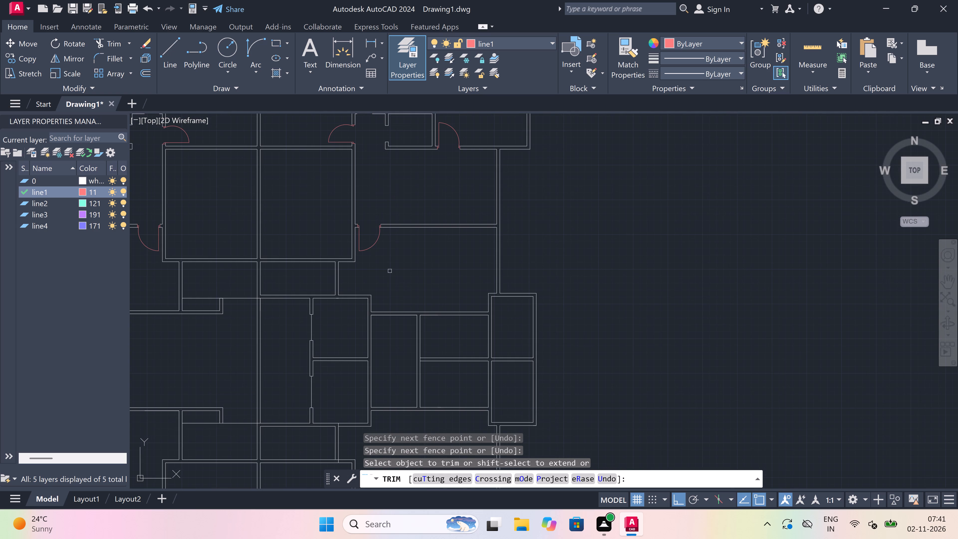
key(Escape)
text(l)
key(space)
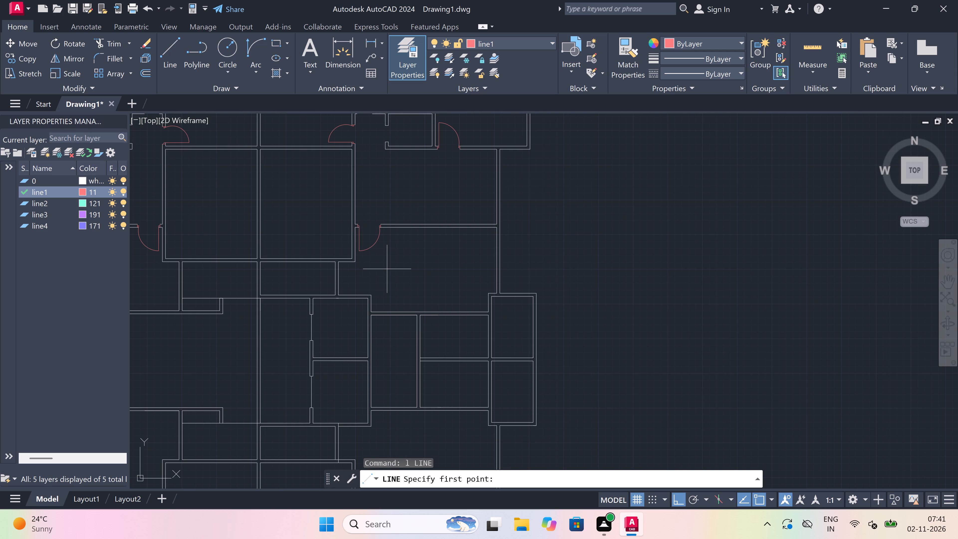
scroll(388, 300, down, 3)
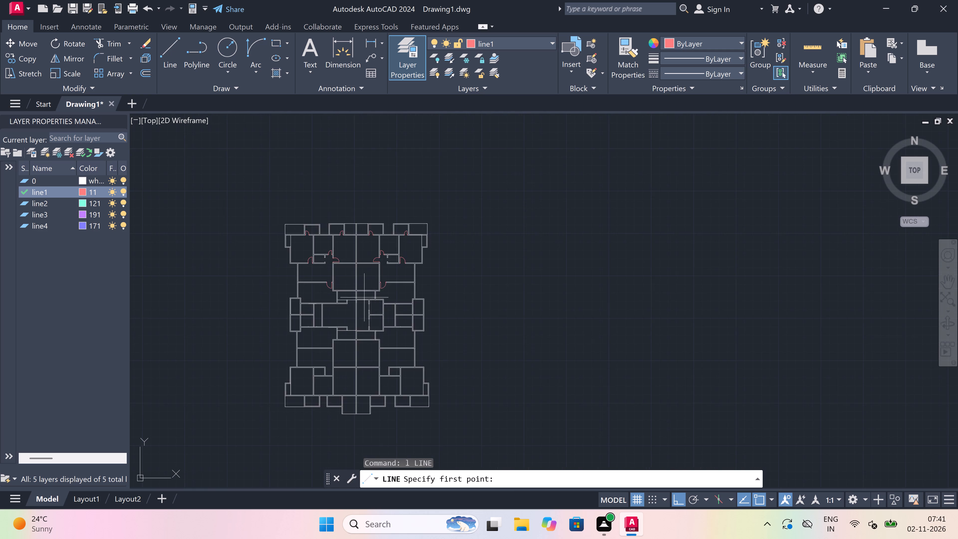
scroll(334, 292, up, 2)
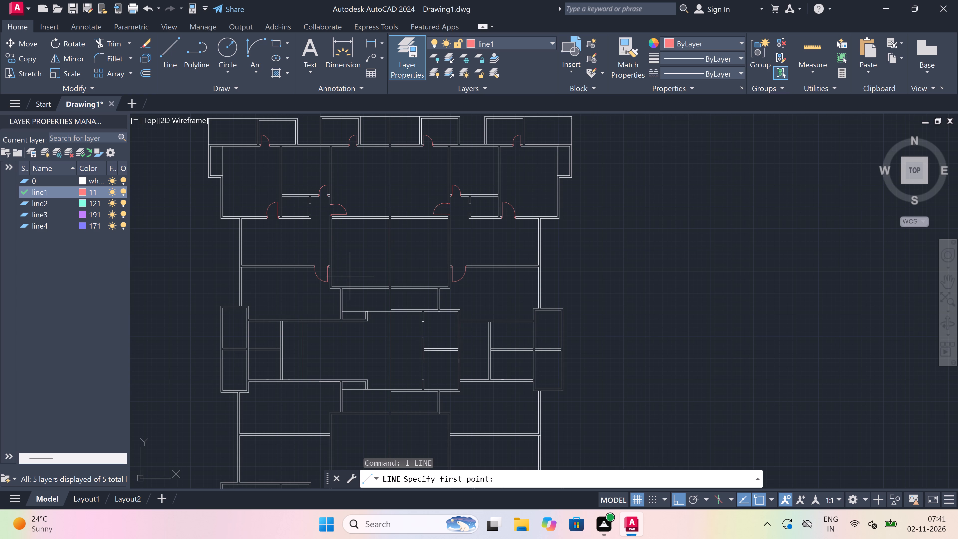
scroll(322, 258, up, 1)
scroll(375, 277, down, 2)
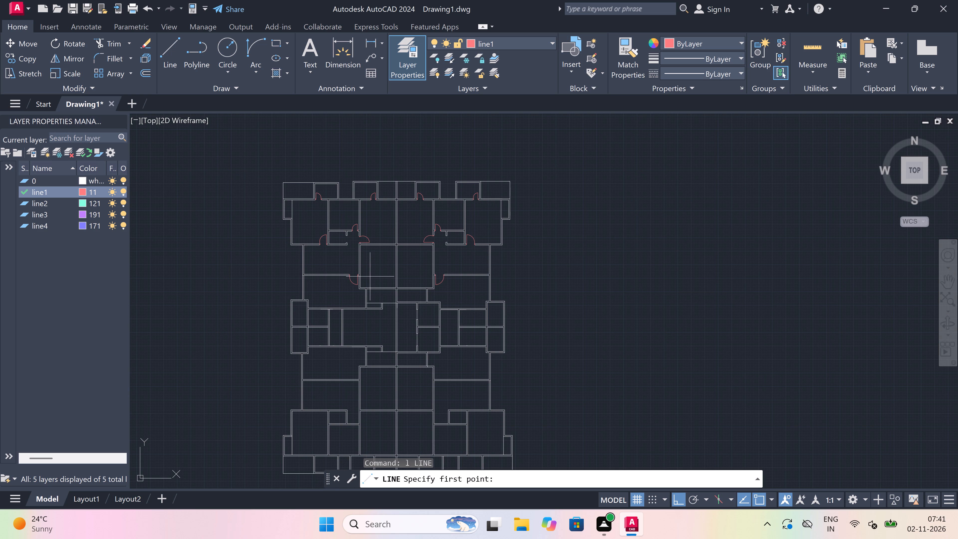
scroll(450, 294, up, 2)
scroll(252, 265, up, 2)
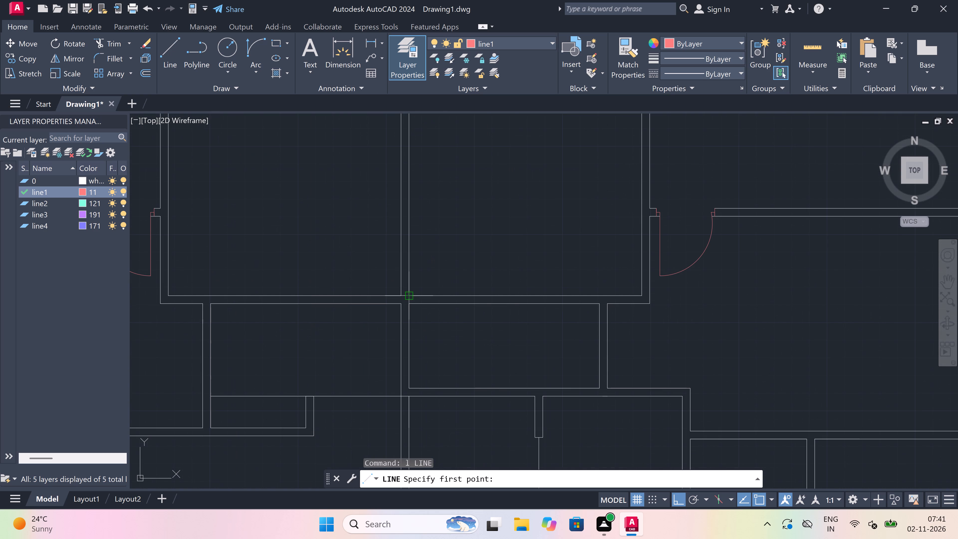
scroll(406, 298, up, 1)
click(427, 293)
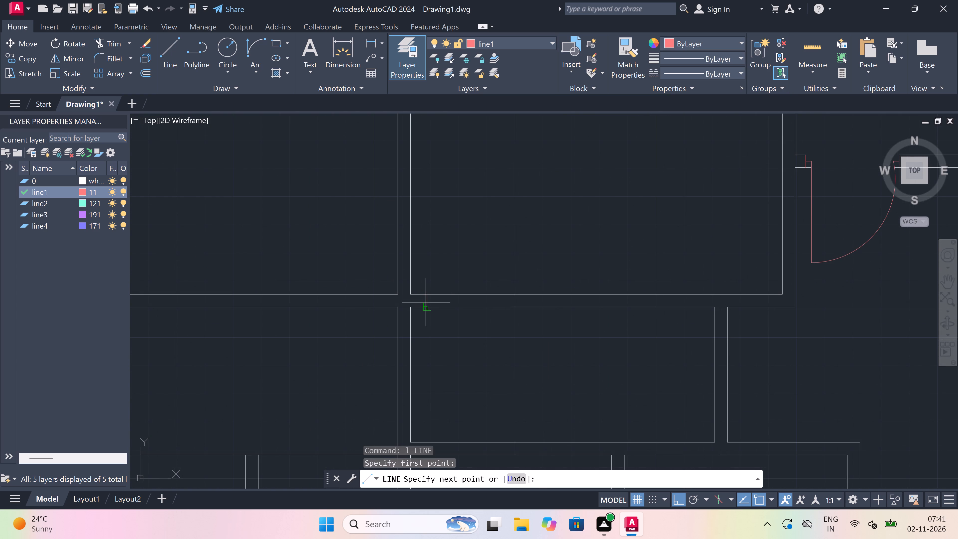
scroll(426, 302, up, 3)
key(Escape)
Draw a jamb near the west end of the east central room's south wall, with a 2" stop east and 3' leaf north.
key(space)
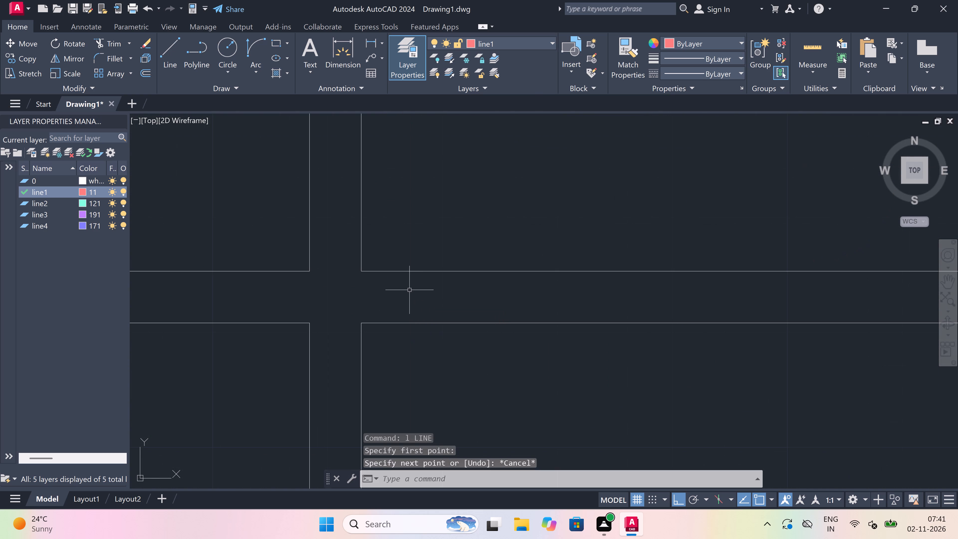
drag(399, 268, 398, 272)
click(393, 318)
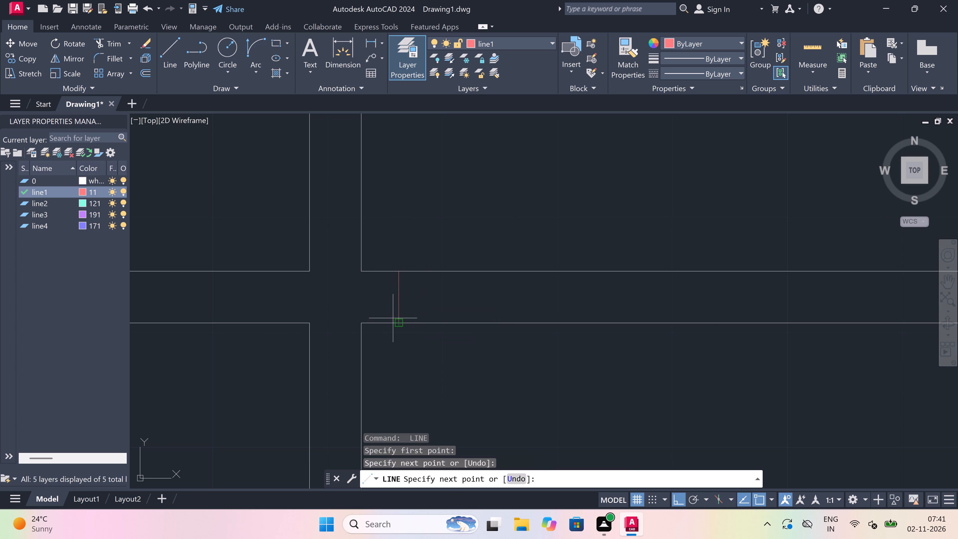
drag(394, 297, 410, 297)
key(2)
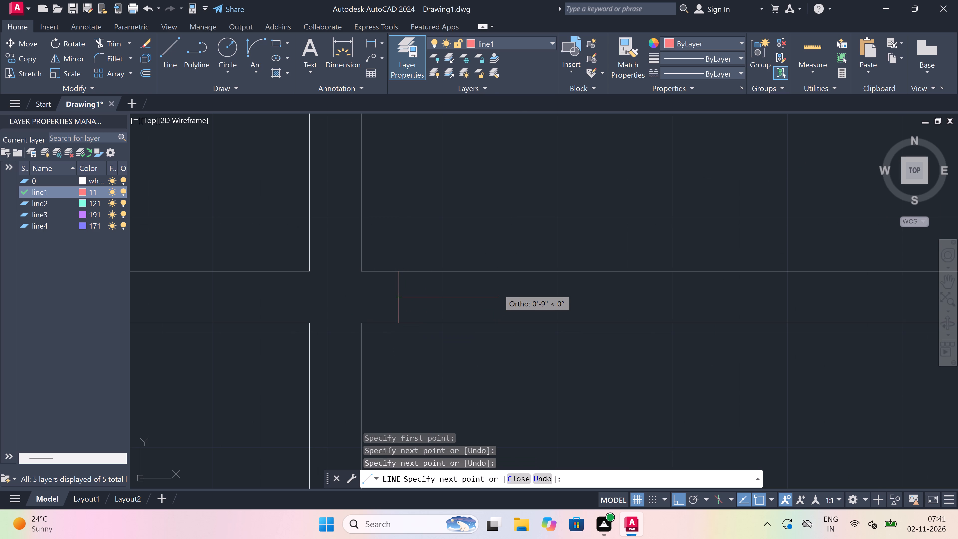
text(")
key(space)
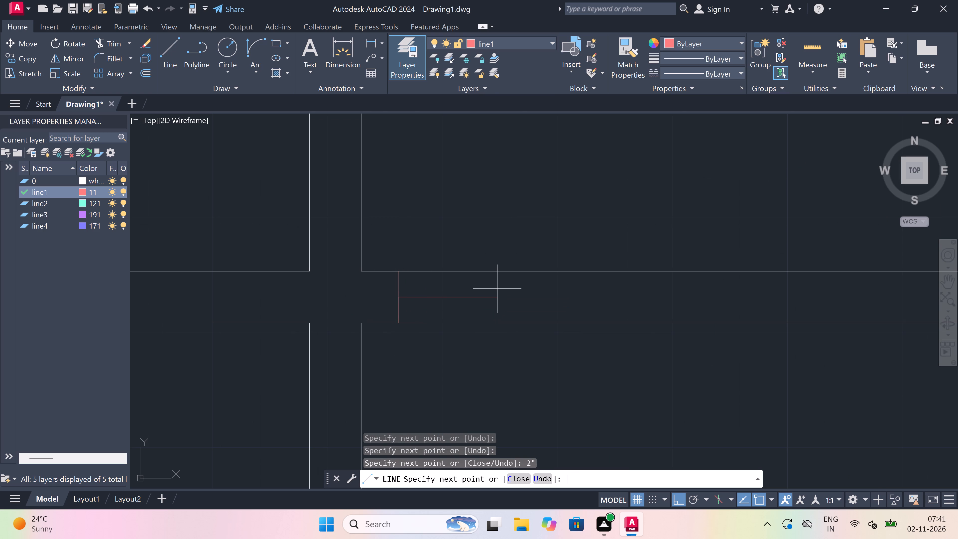
scroll(497, 289, down, 4)
scroll(495, 267, up, 2)
text(3')
key(space)
key(Escape)
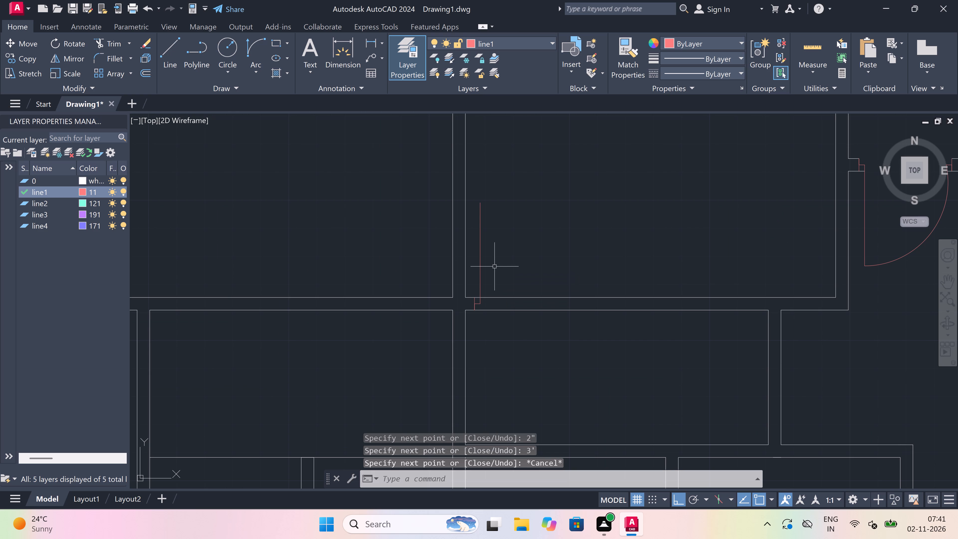
Draw the door's east jamb across the east central room's south wall, with a 2" stop pointing west from its midpoint.
key(space)
scroll(559, 285, up, 1)
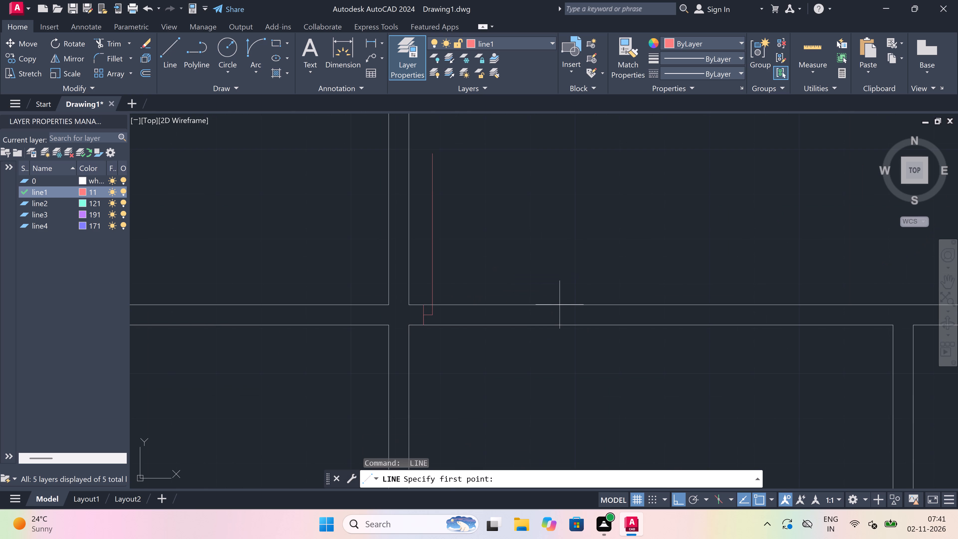
click(576, 304)
click(577, 325)
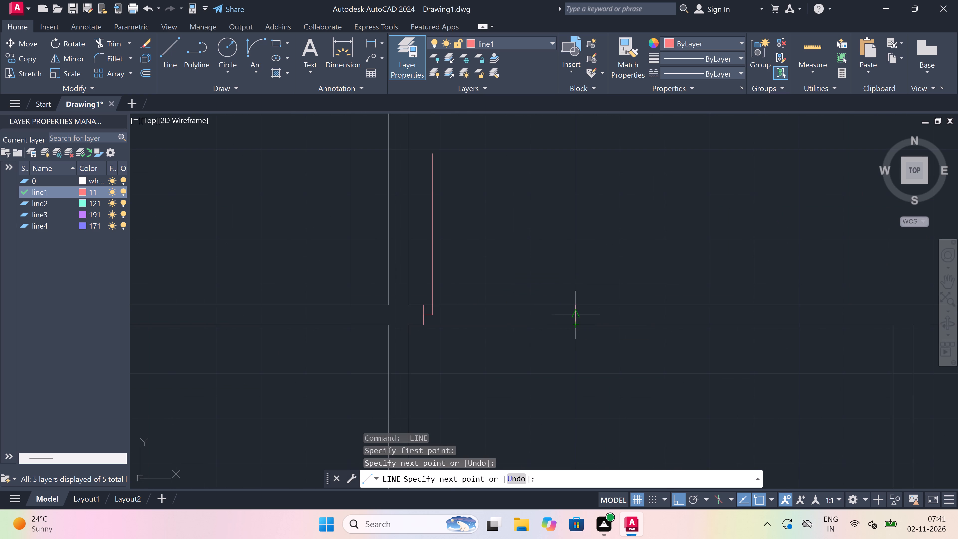
click(576, 313)
text(2")
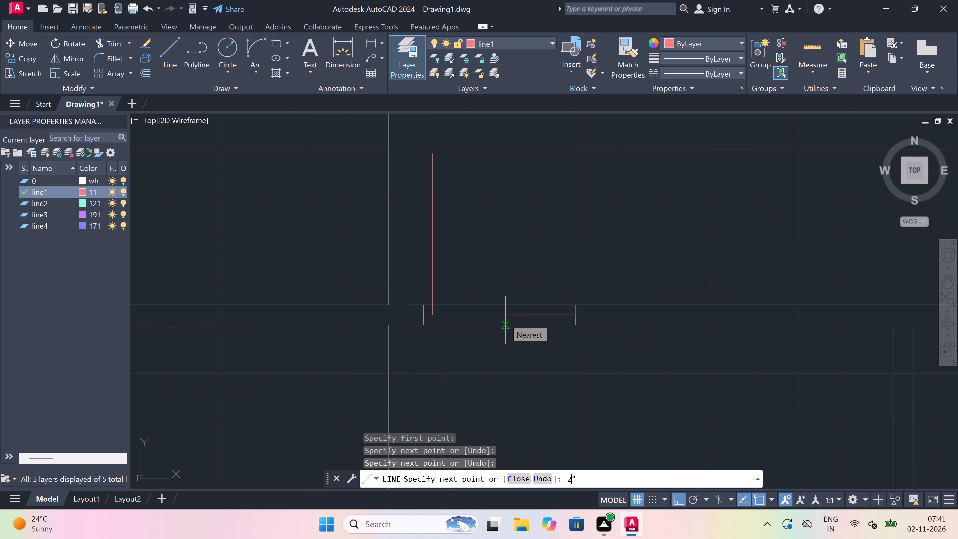
key(space)
key(Escape)
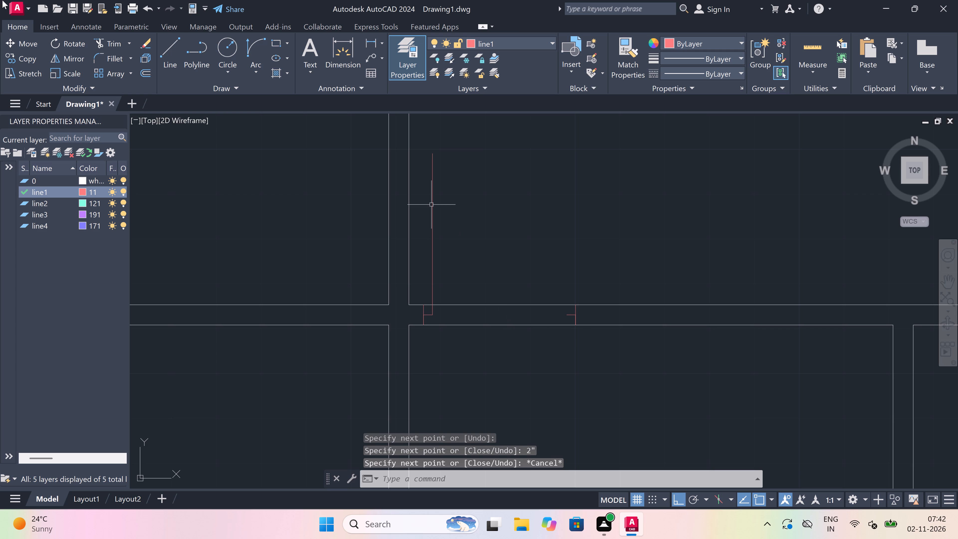
Draw the door's swing arc from the leaf's north end to the east jamb's stop.
drag(255, 40, 259, 40)
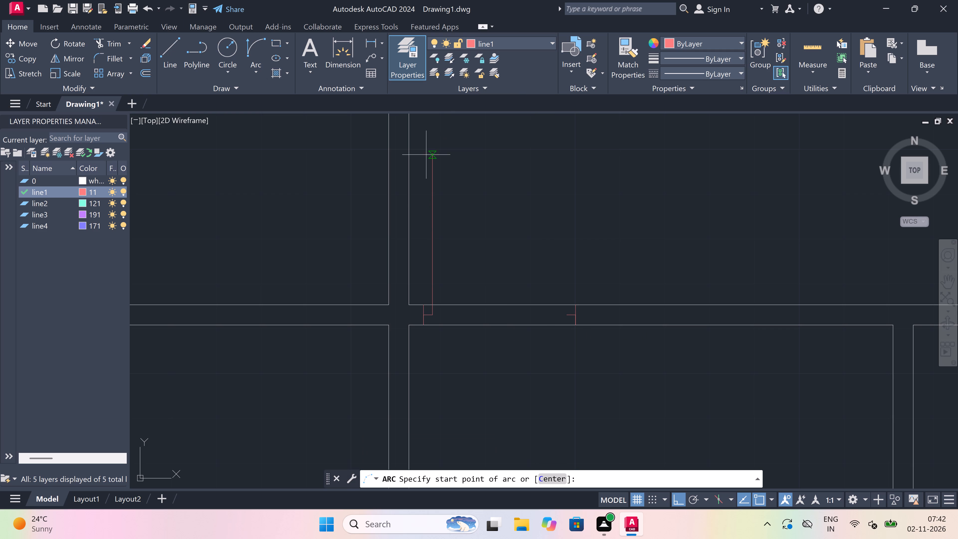
drag(428, 152, 433, 153)
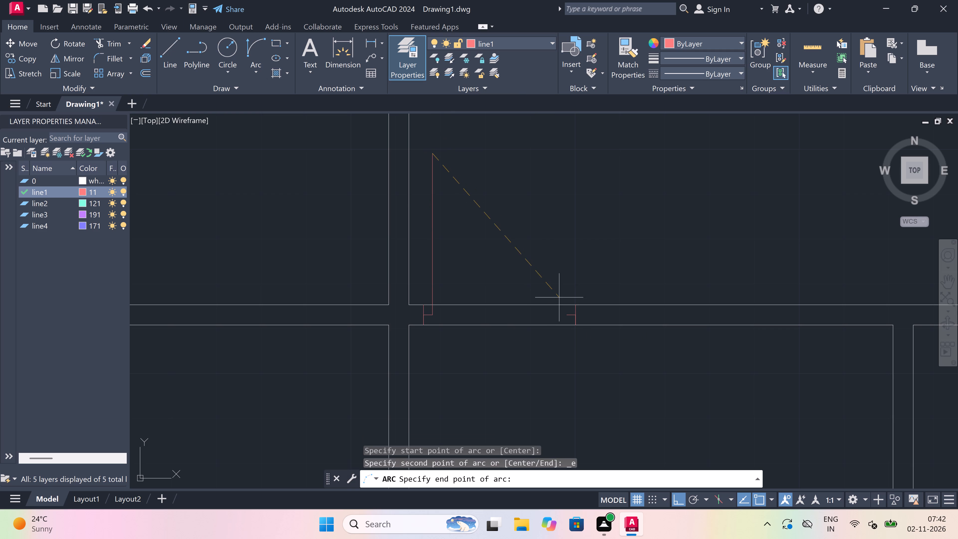
drag(563, 315, 563, 312)
click(564, 242)
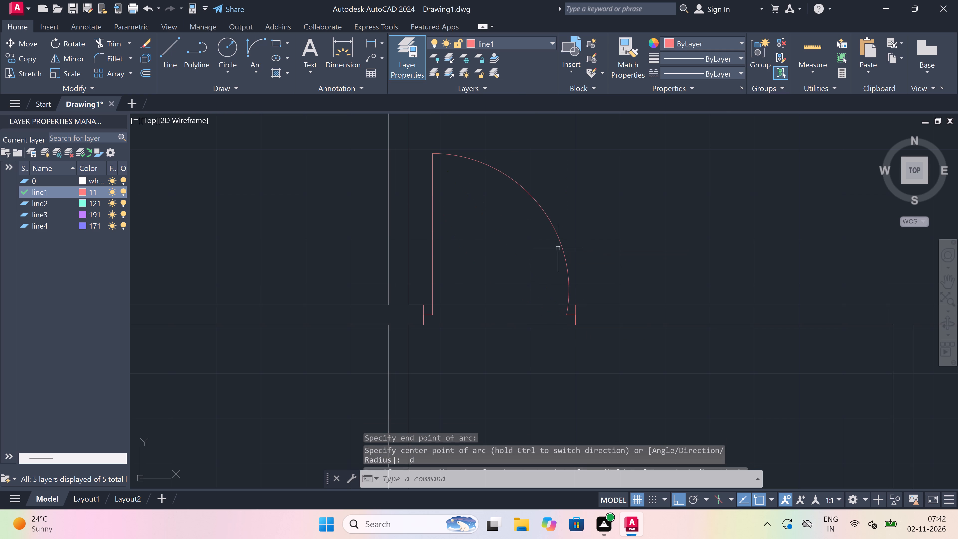
Trim away both wall lines between the two jambs to open the doorway in the east central room's south wall.
text(tr)
key(space)
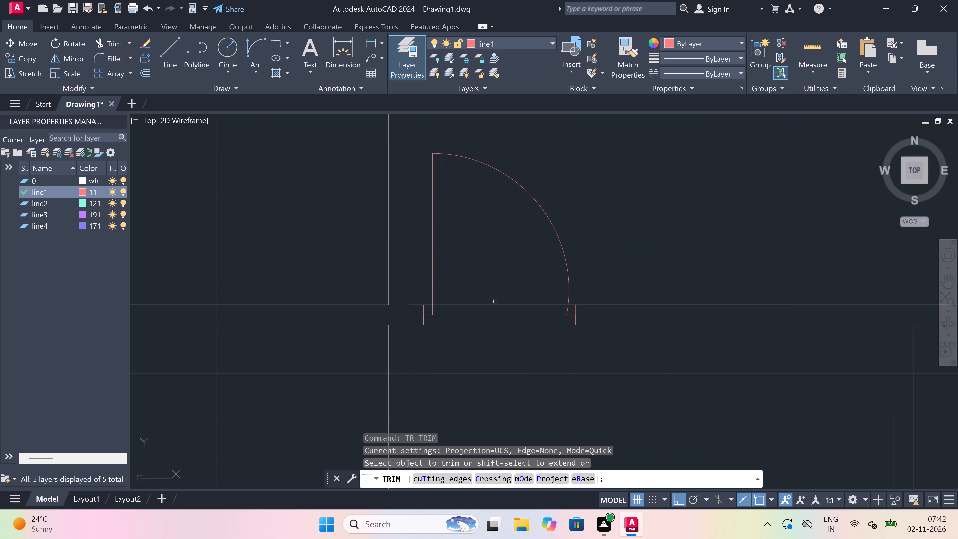
click(495, 299)
click(496, 354)
key(Escape)
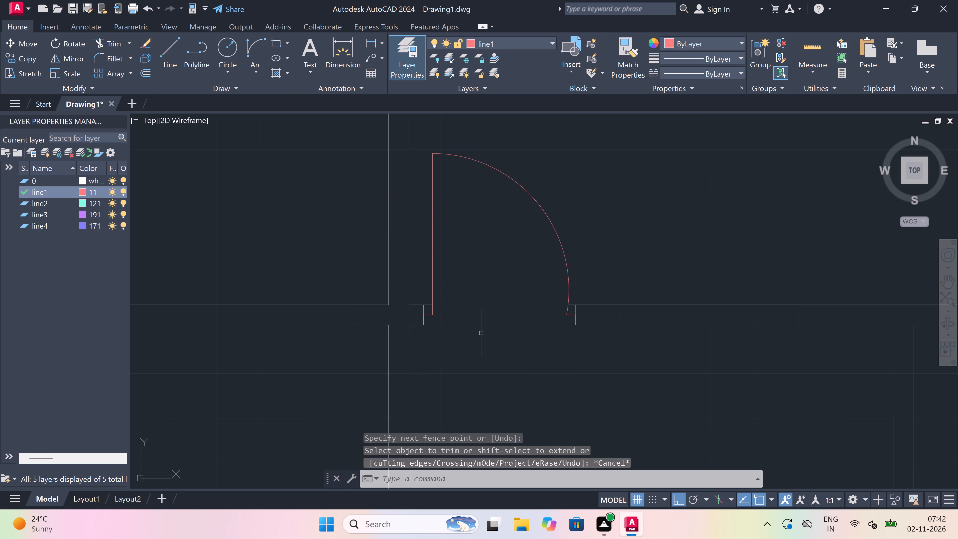
Draw a jamb near the east end of the west central room's south wall, with a 2" stop west and 3' leaf north.
key(l)
key(space)
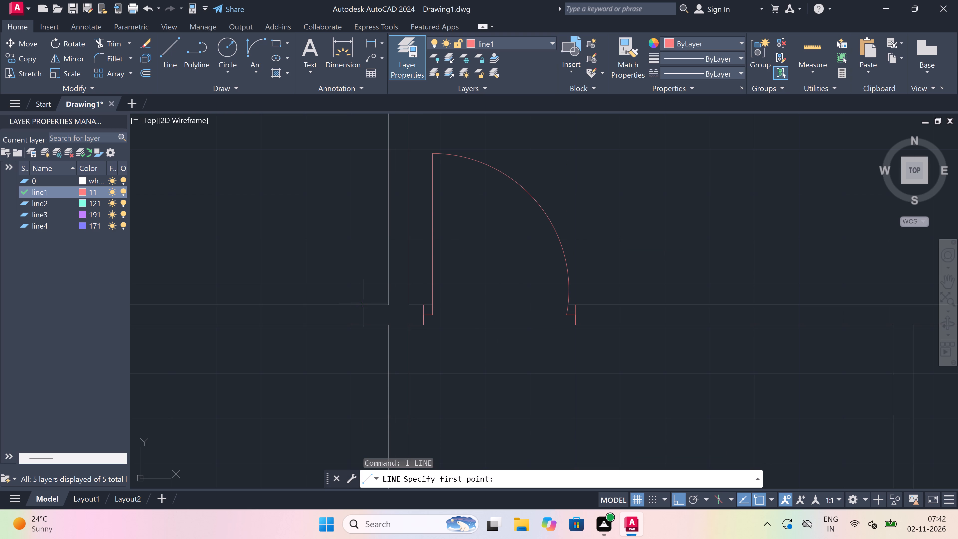
click(370, 303)
click(374, 326)
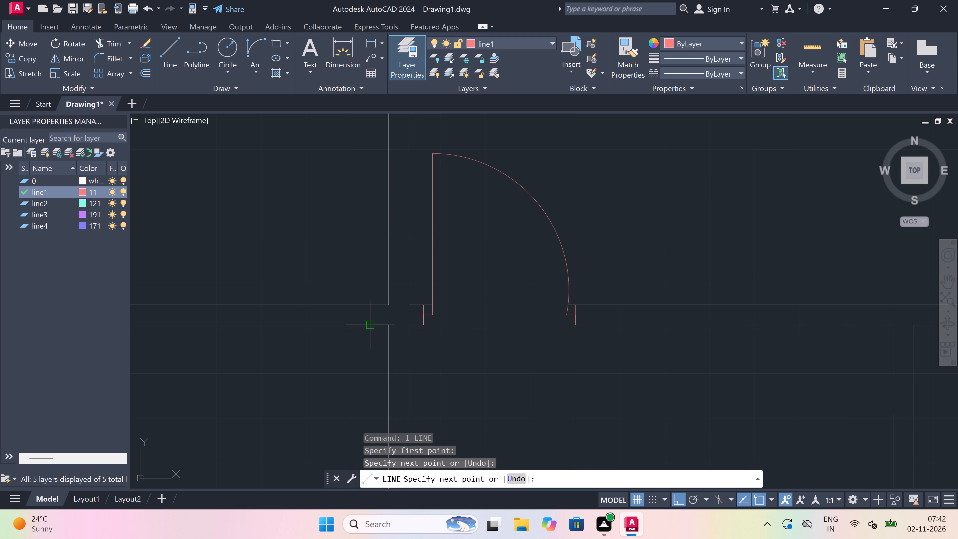
click(372, 315)
text(2")
key(space)
scroll(323, 321, down, 3)
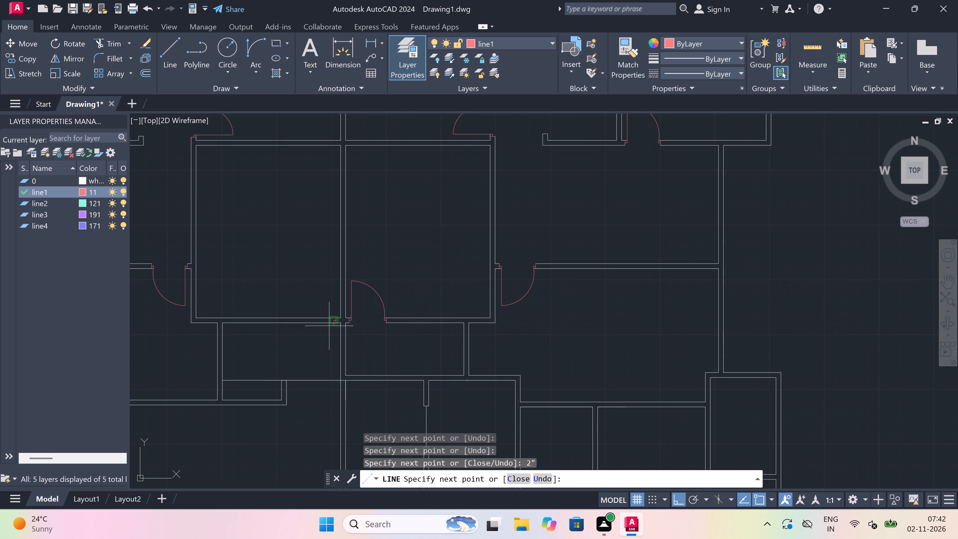
scroll(330, 321, up, 4)
scroll(357, 205, down, 5)
scroll(352, 172, up, 2)
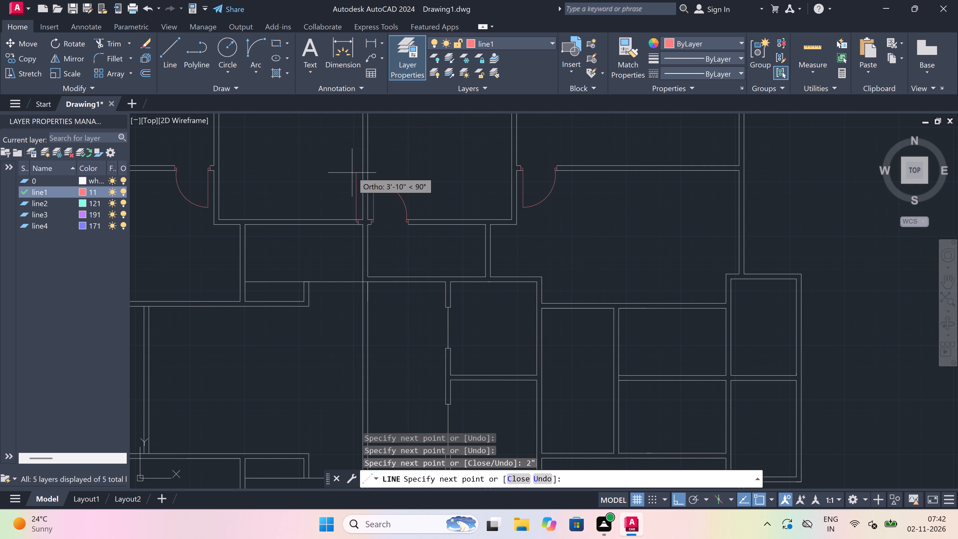
scroll(352, 172, up, 2)
text(3')
key(space)
key(Escape)
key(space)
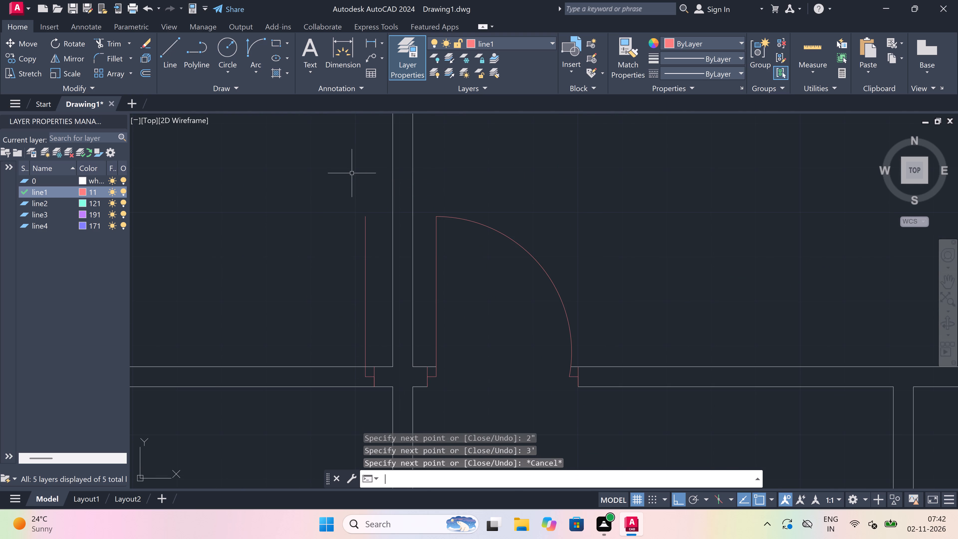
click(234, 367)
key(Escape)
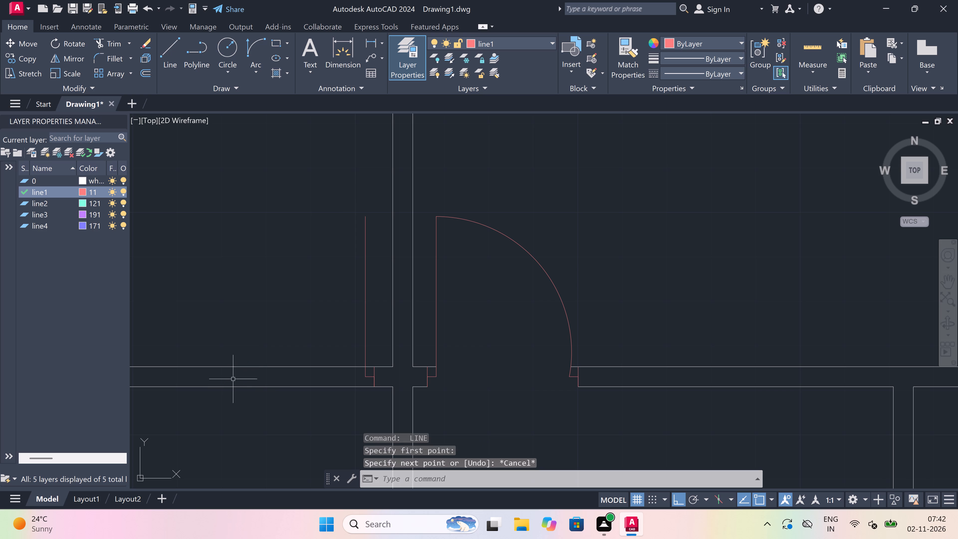
Draw the door's west jamb across the west central room's south wall, with a 2" stop pointing east from its midpoint.
key(space)
click(238, 366)
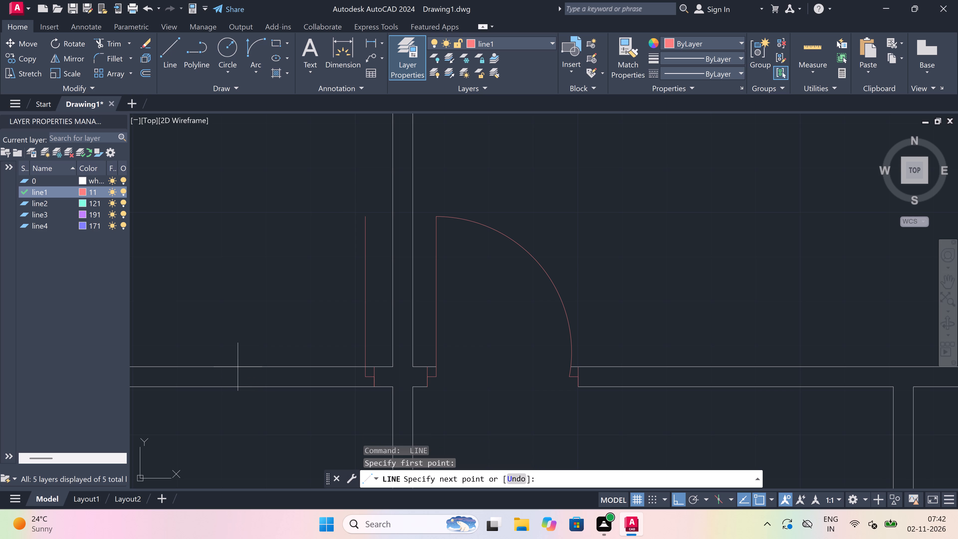
click(237, 386)
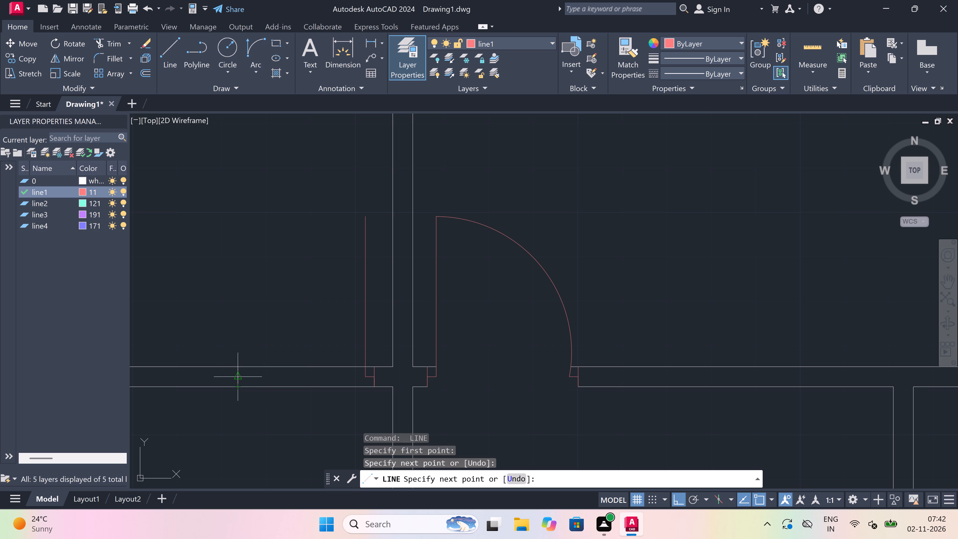
click(237, 377)
text(2")
key(space)
key(Escape)
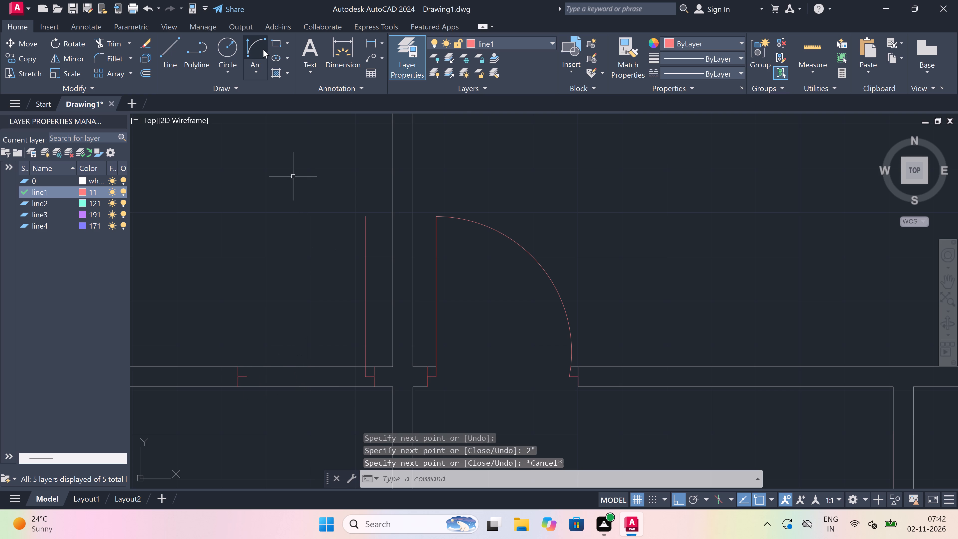
Draw the door's swing arc from the leaf's north end to the west jamb's stop.
drag(256, 51, 258, 55)
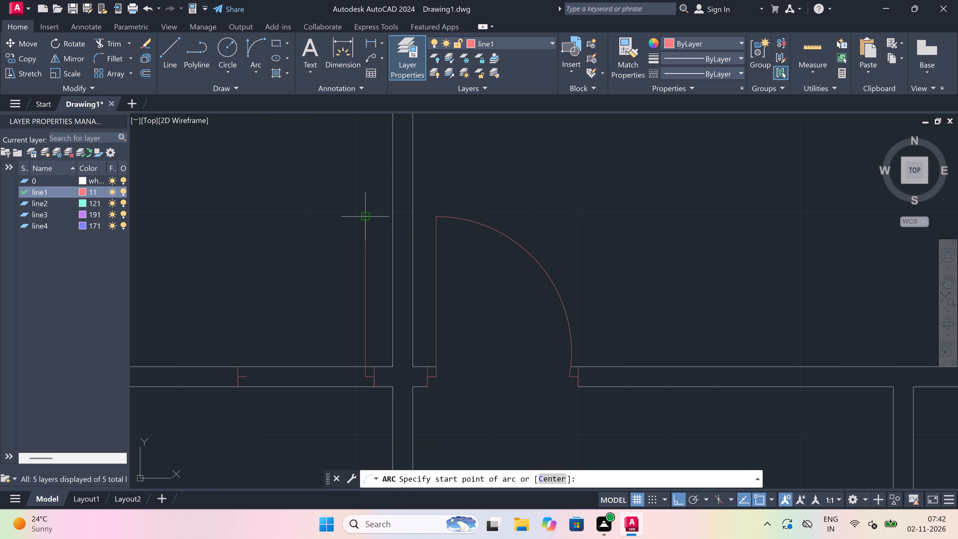
drag(367, 215, 359, 225)
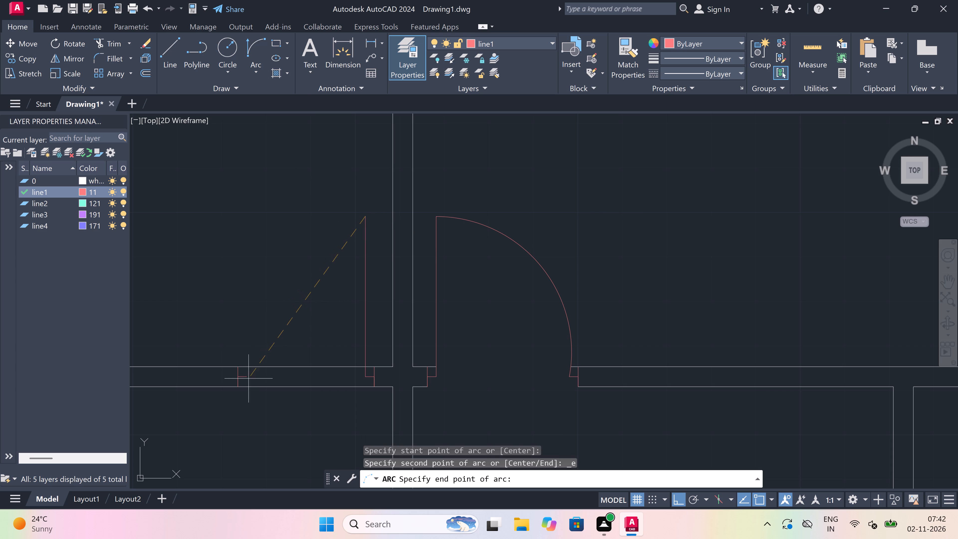
drag(246, 375, 245, 373)
drag(215, 301, 221, 304)
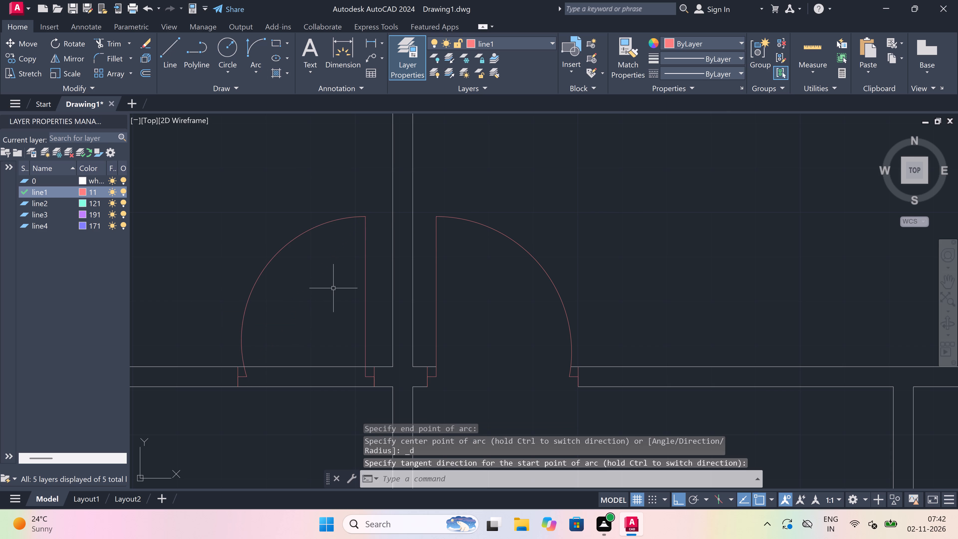
Trim away both wall lines between the two jambs to open the doorway in the west central room's south wall.
text(tr)
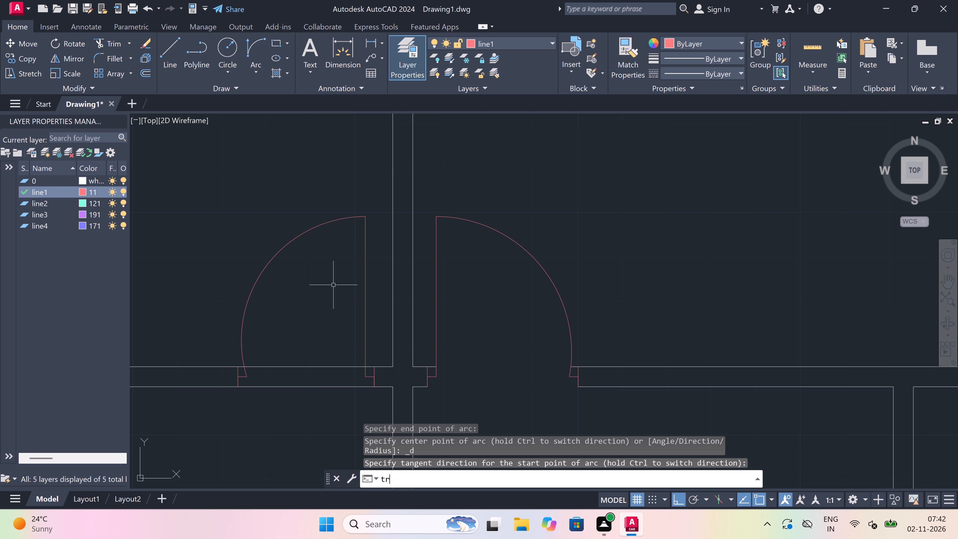
key(space)
click(329, 298)
drag(285, 424, 288, 421)
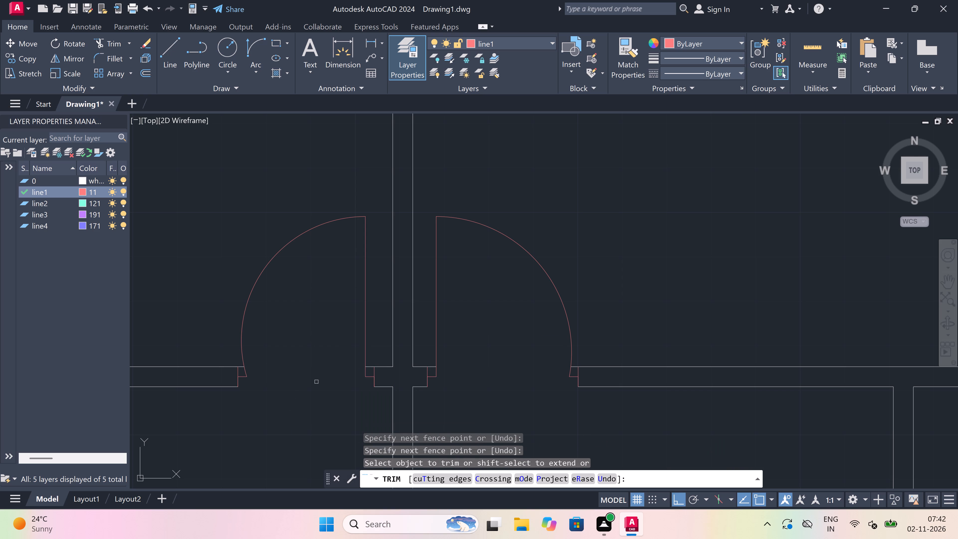
key(Escape)
In the plan's southern half, draw a jamb near the west end of the east central room's north wall, with a 2" stop east and 3' leaf south.
scroll(374, 290, down, 6)
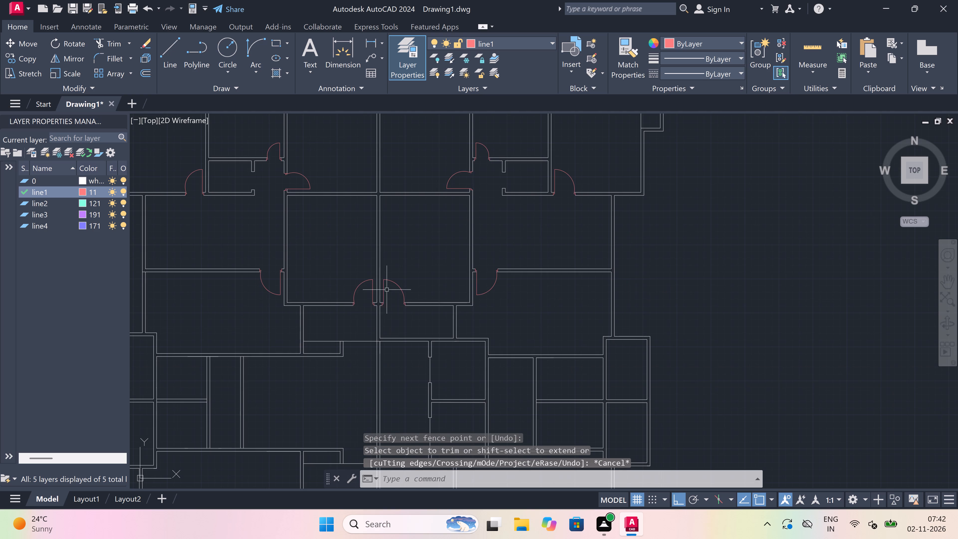
scroll(387, 290, down, 2)
scroll(384, 315, up, 2)
scroll(387, 309, down, 2)
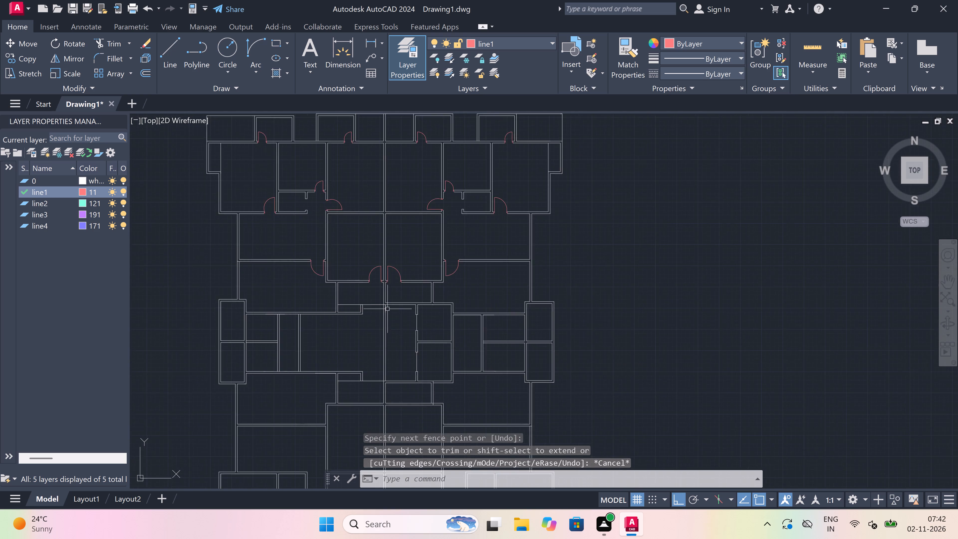
scroll(374, 374, up, 3)
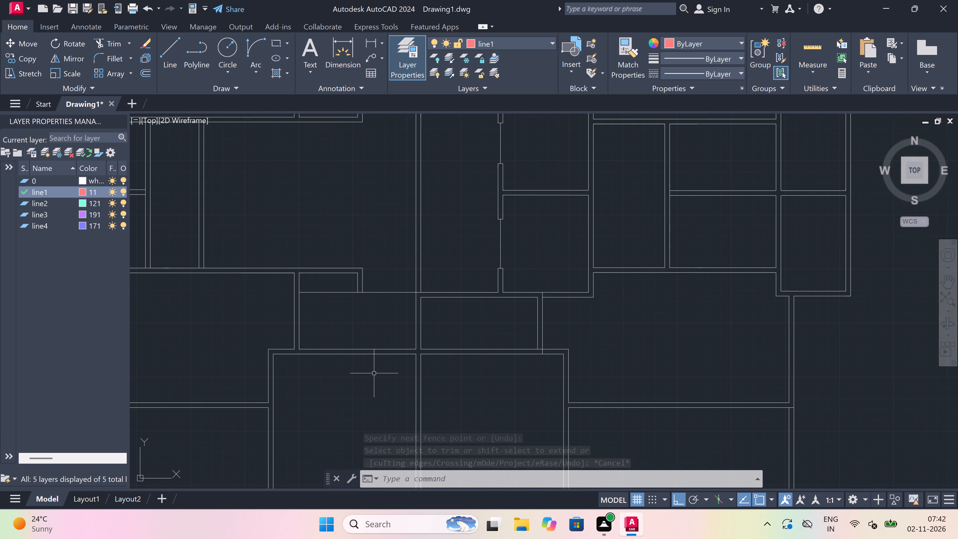
key(l)
key(space)
scroll(417, 366, up, 1)
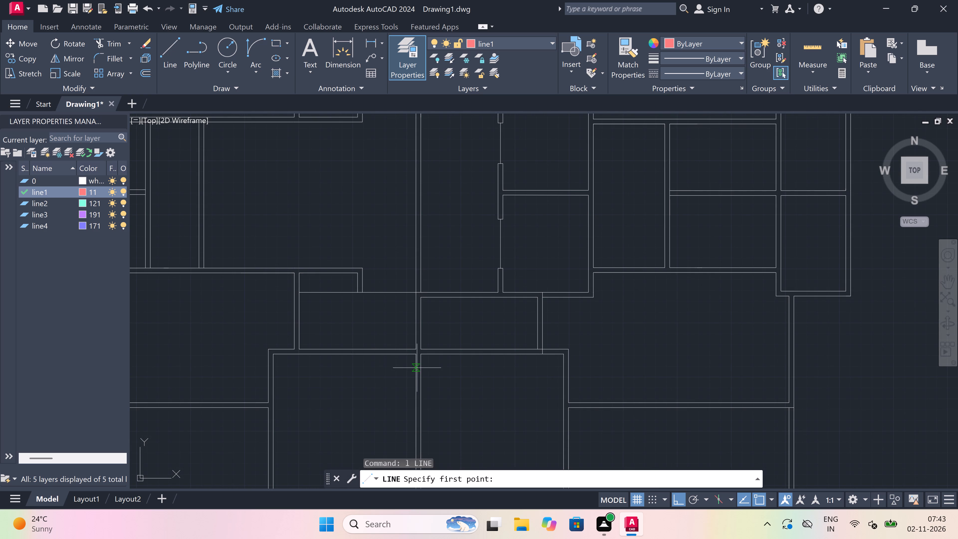
scroll(417, 367, up, 3)
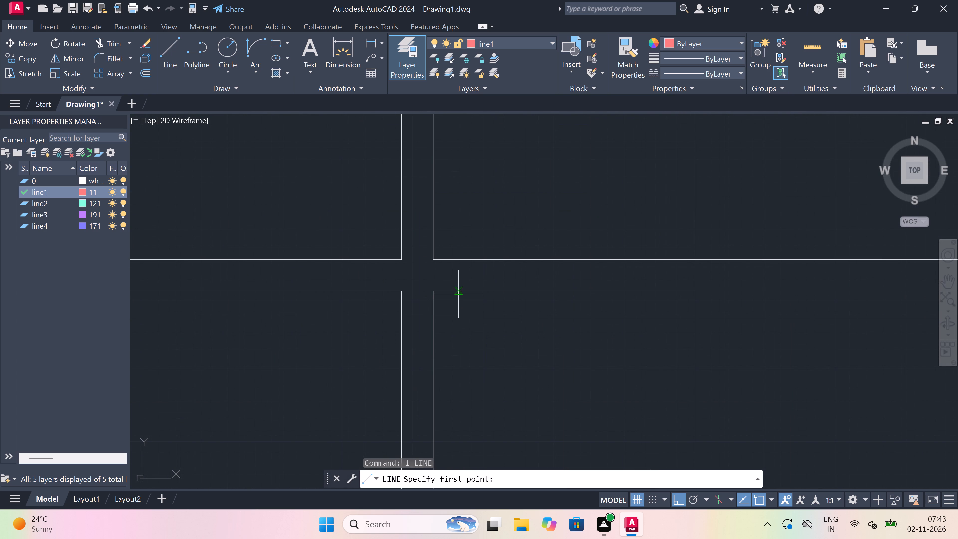
click(458, 294)
drag(458, 259, 458, 265)
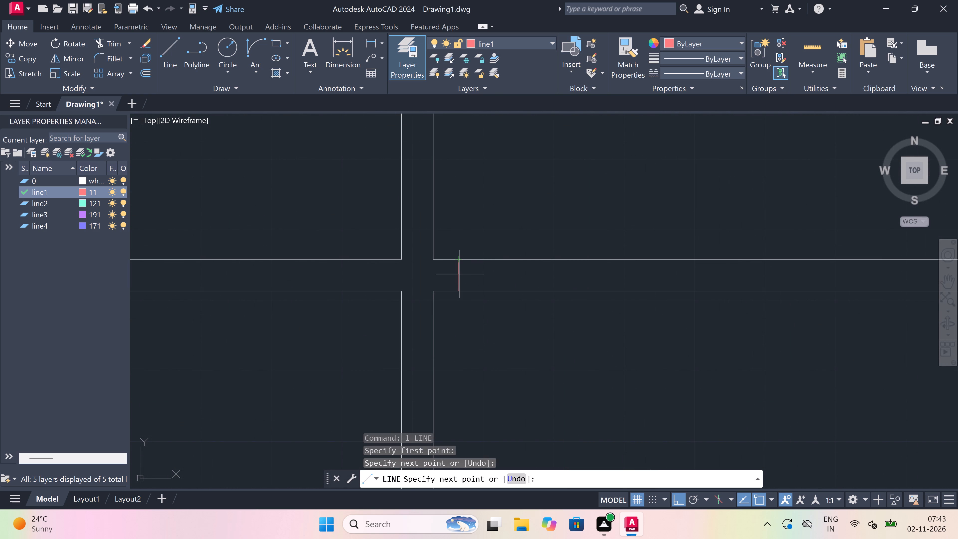
click(460, 276)
scroll(506, 274, up, 1)
key(2)
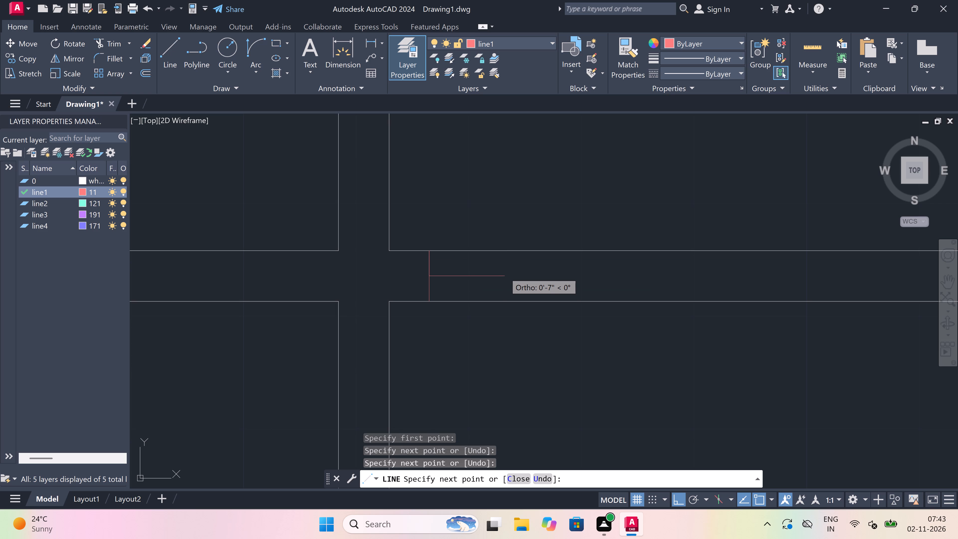
text(")
key(space)
scroll(500, 276, down, 4)
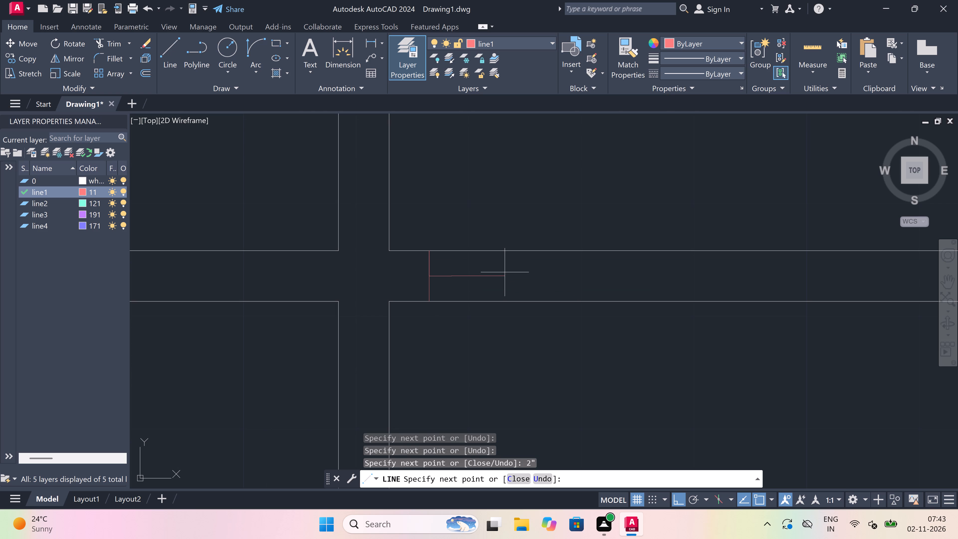
scroll(494, 292, up, 2)
text(3')
key(space)
key(Escape)
Draw the door's east jamb across the east central room's north wall, with a 2" stop pointing west from its midpoint.
key(space)
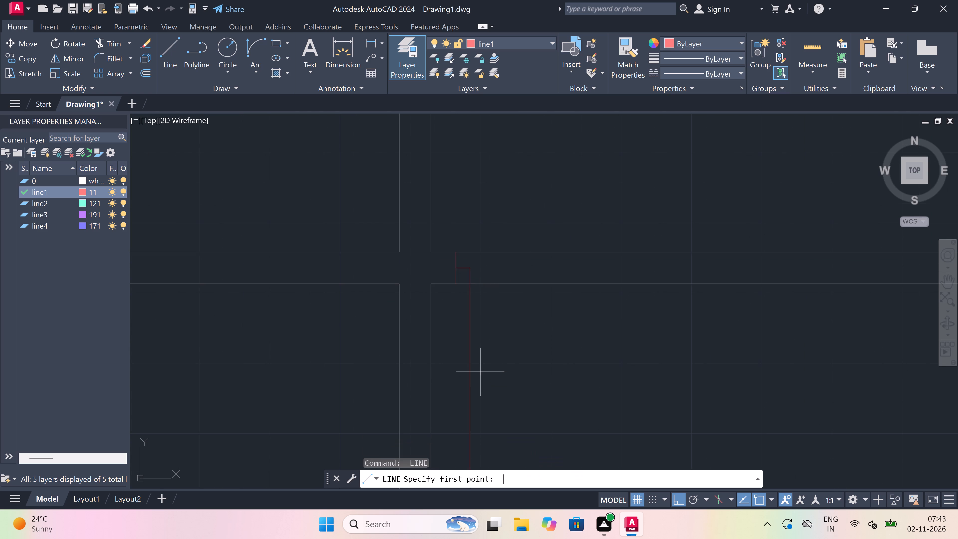
scroll(411, 277, down, 4)
scroll(440, 272, up, 2)
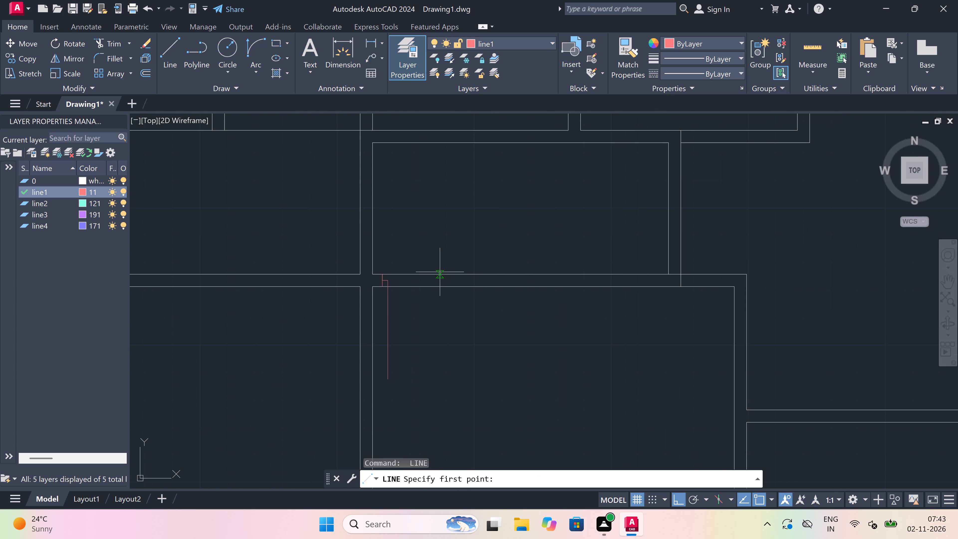
scroll(448, 296, up, 1)
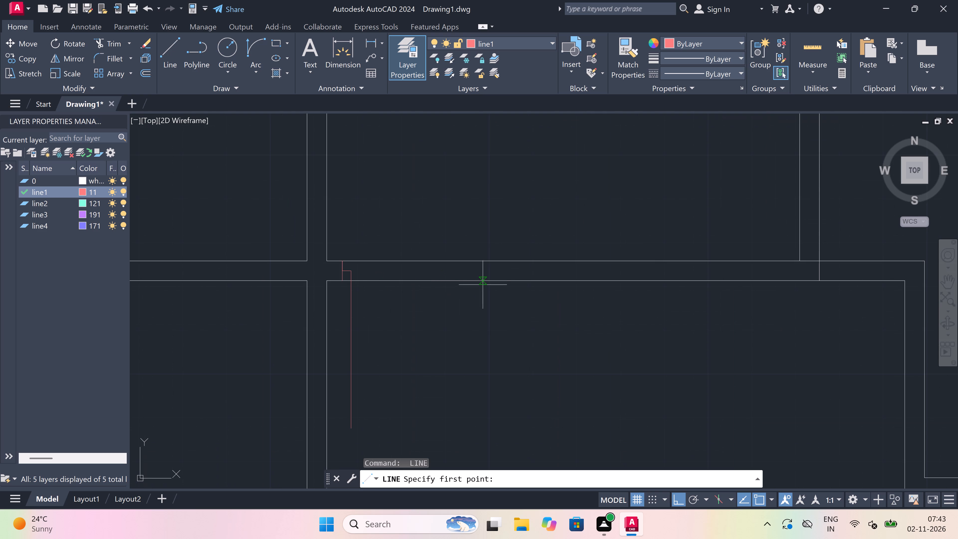
click(484, 278)
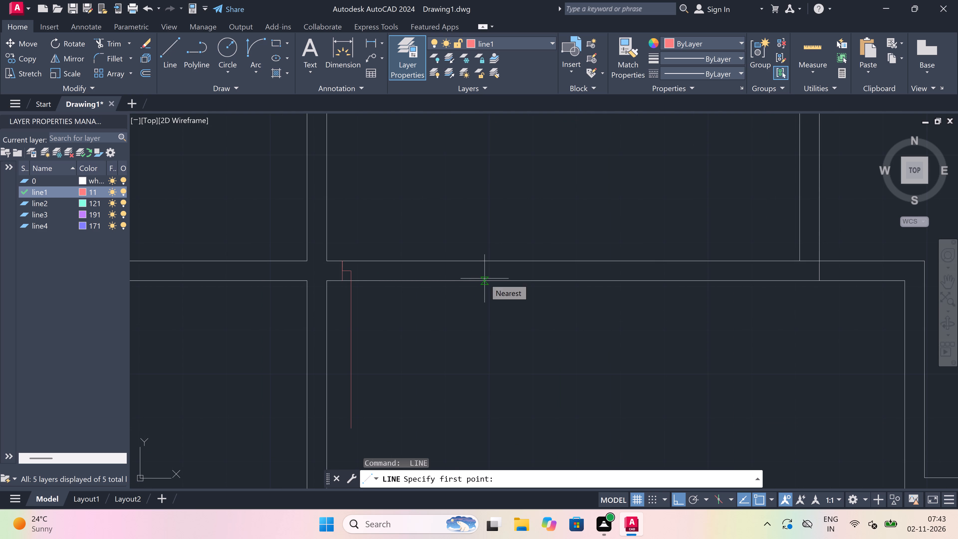
click(484, 261)
drag(483, 269, 476, 276)
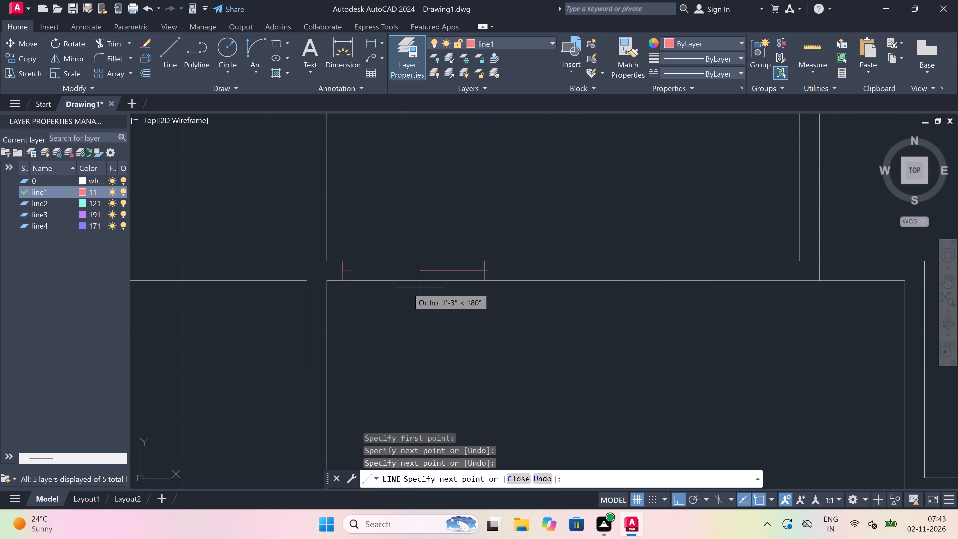
text(2")
key(space)
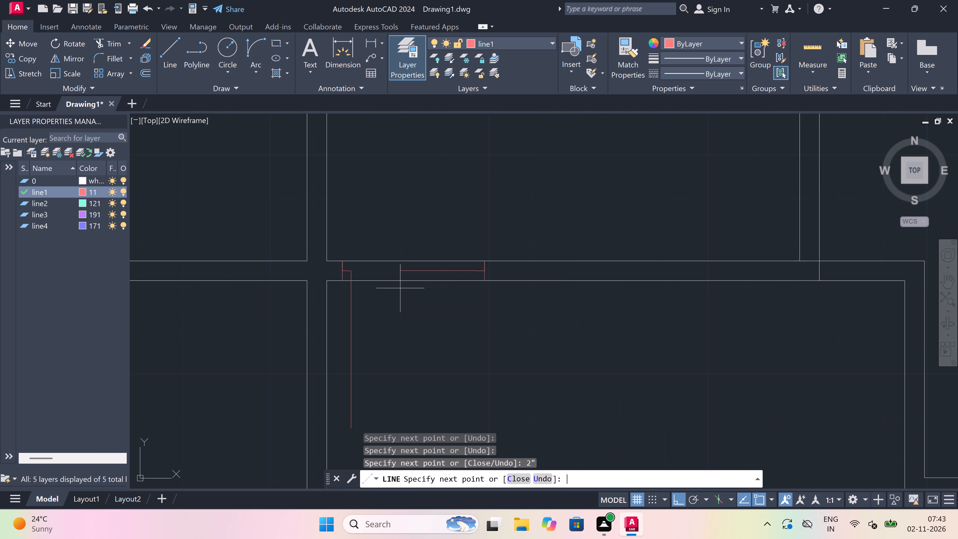
key(Escape)
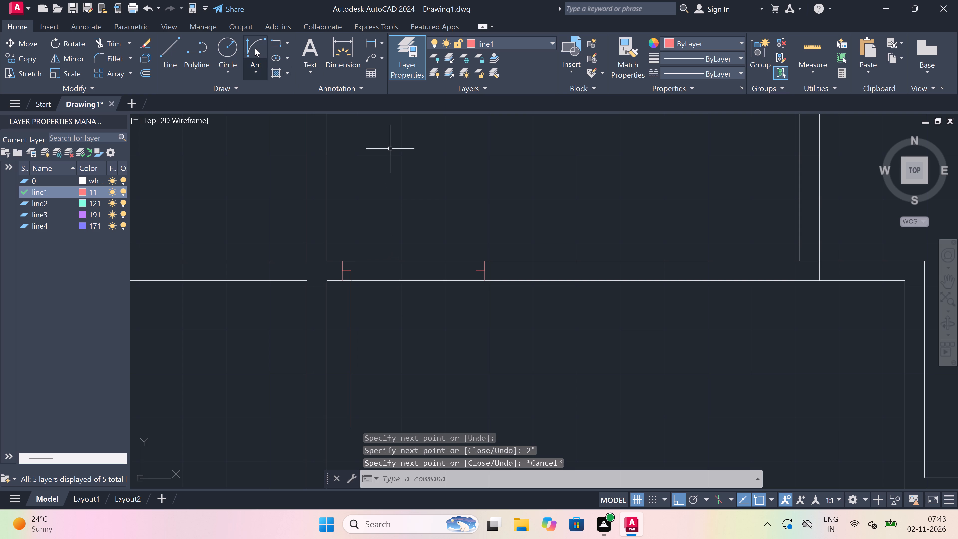
Draw the door's swing arc from the leaf's south end to the east jamb's stop.
drag(255, 47, 255, 50)
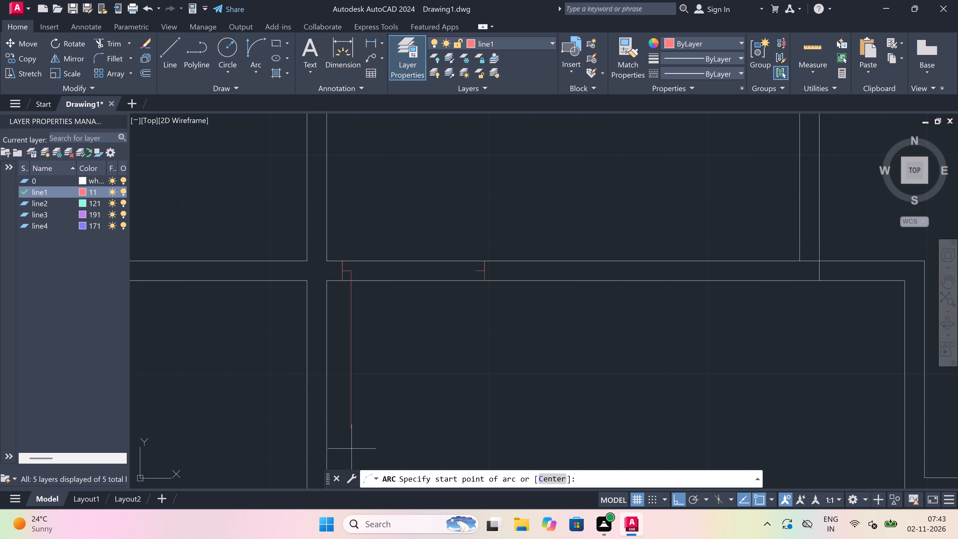
drag(352, 426, 374, 415)
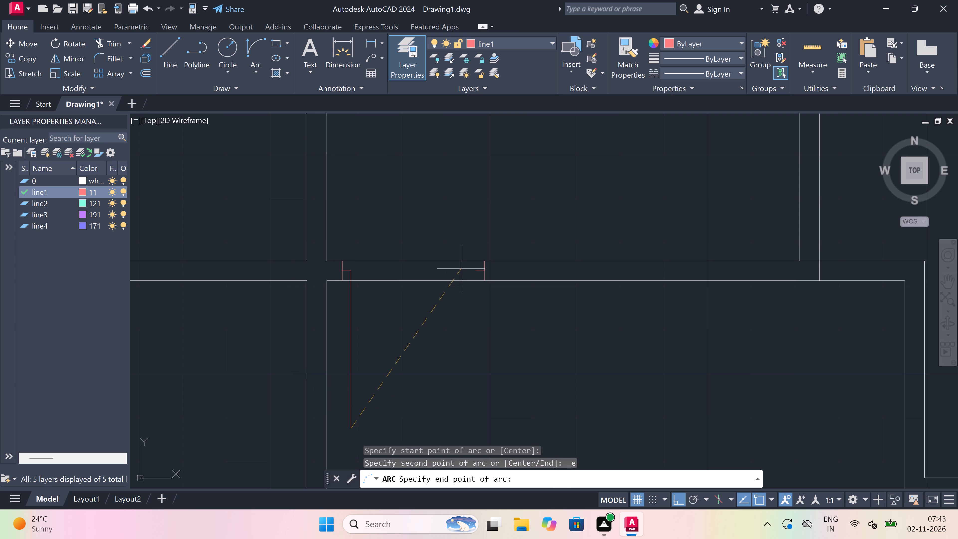
click(475, 272)
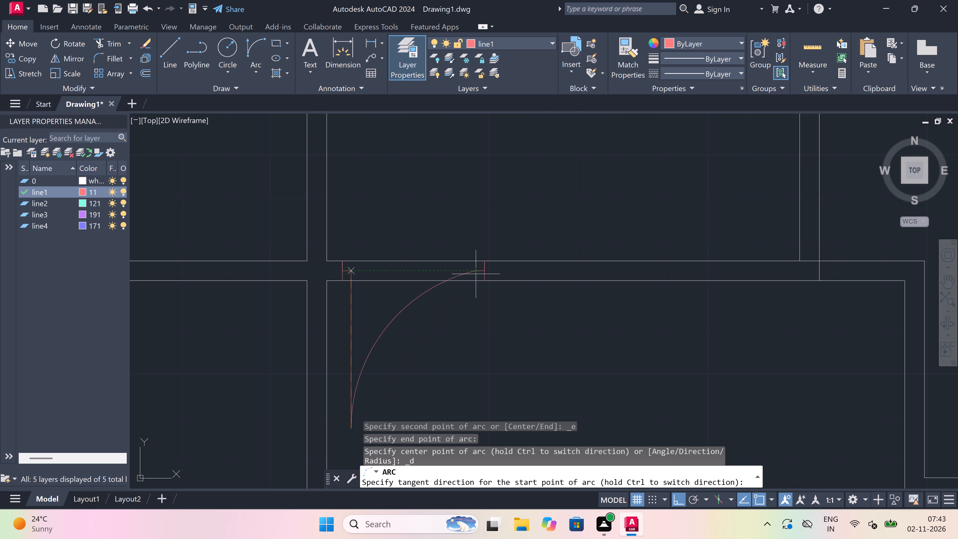
click(560, 350)
Trim away both wall lines across the doorway in the east central room's north wall.
key(t)
key(r)
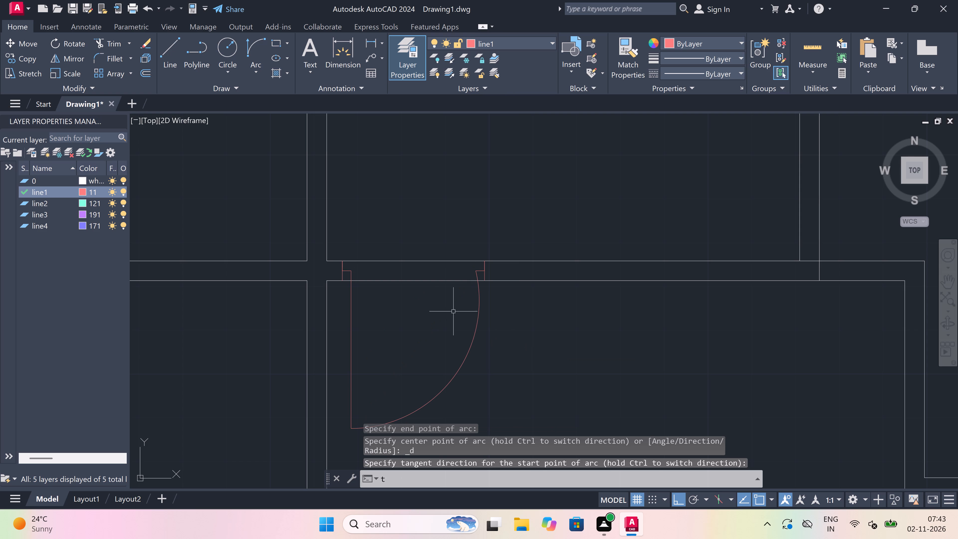
key(space)
drag(411, 250, 411, 255)
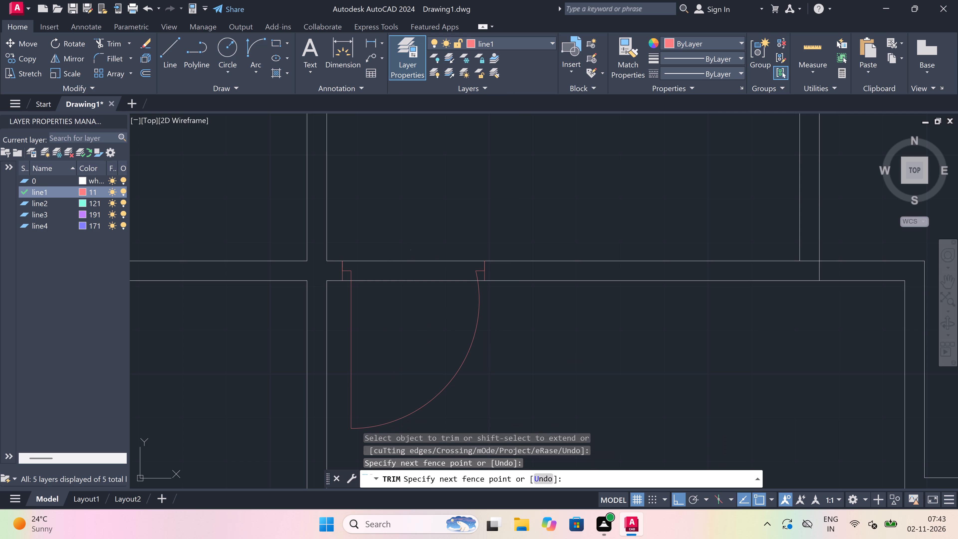
click(422, 352)
key(Escape)
Draw a jamb near the east end of the west central room's north wall, with a 2" stop west and a 3' leaf south.
key(l)
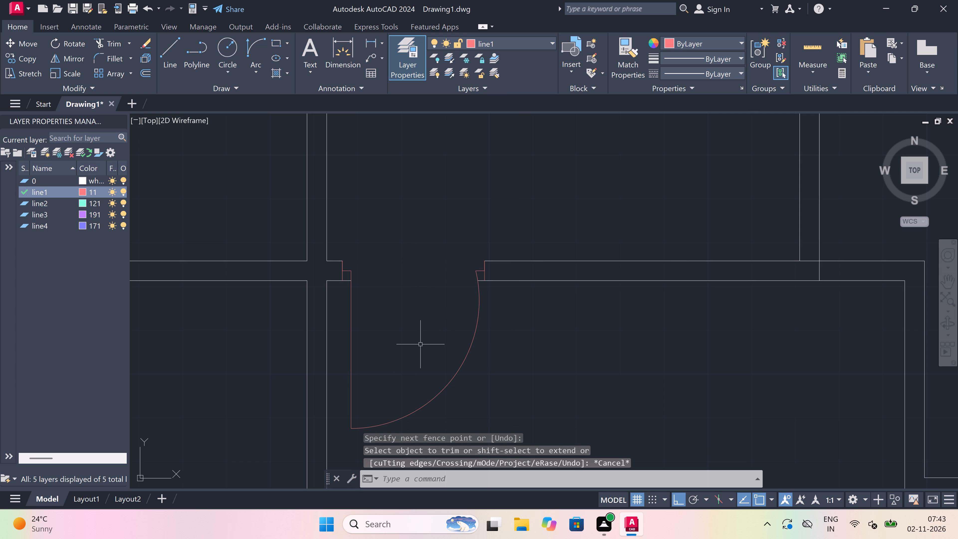
key(space)
scroll(421, 345, down, 4)
scroll(388, 335, up, 4)
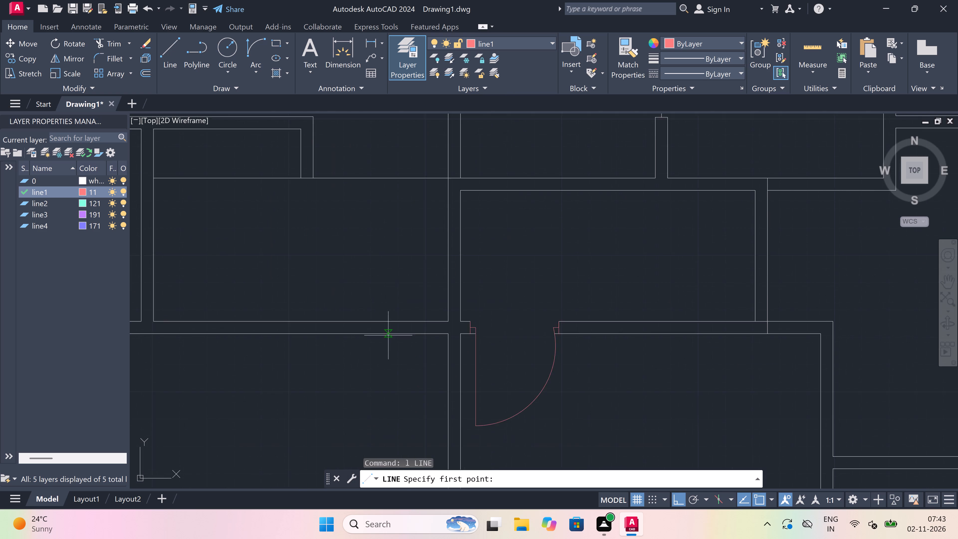
click(466, 312)
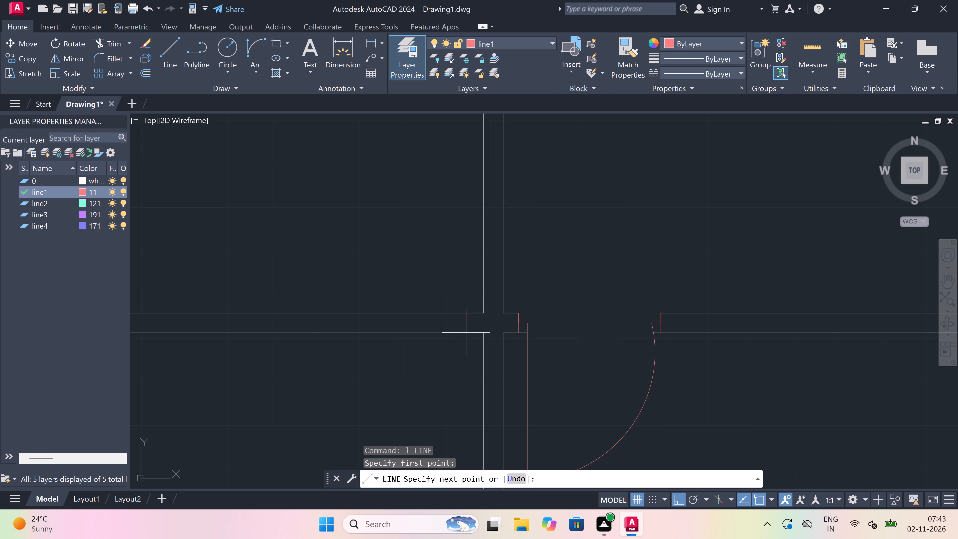
scroll(467, 338, up, 2)
click(467, 324)
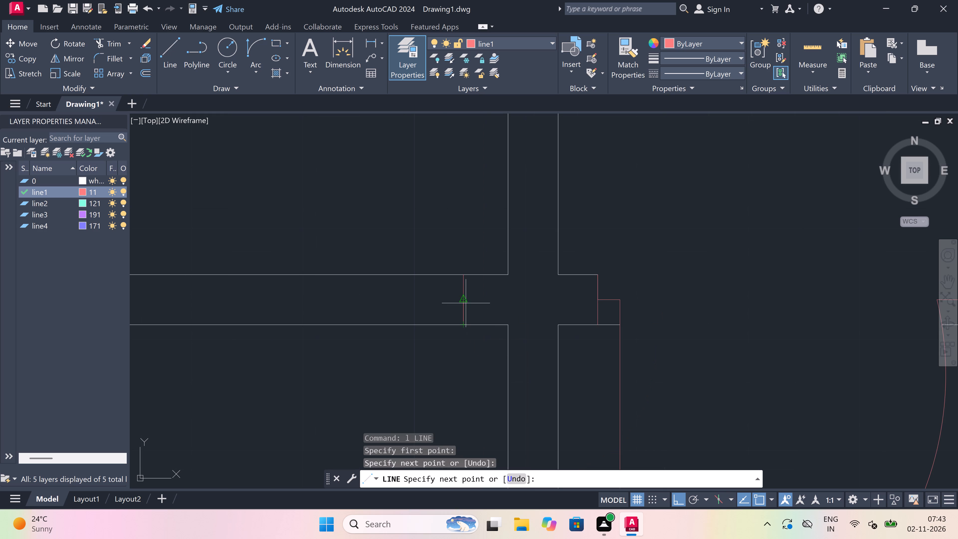
click(466, 302)
key(2)
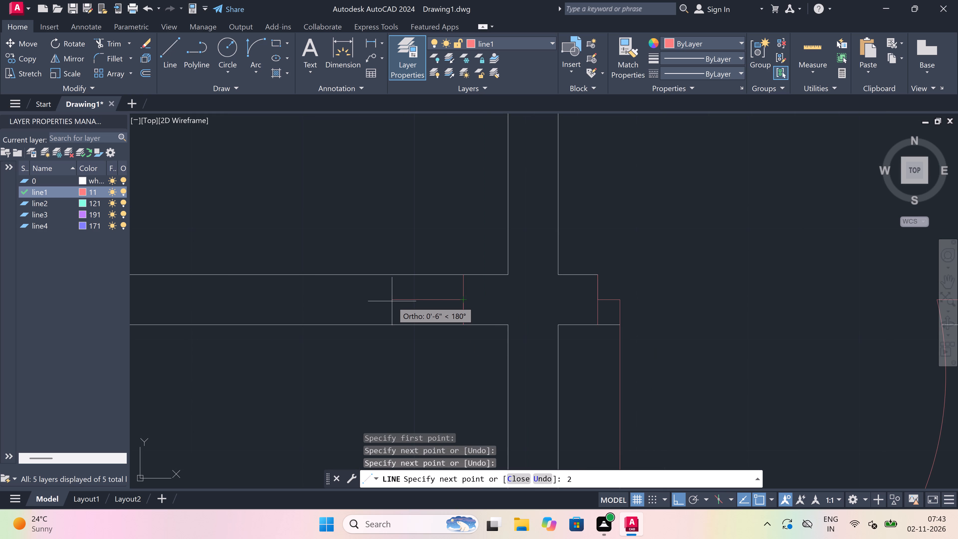
key(shift+quotedbl)
key(space)
scroll(391, 299, down, 4)
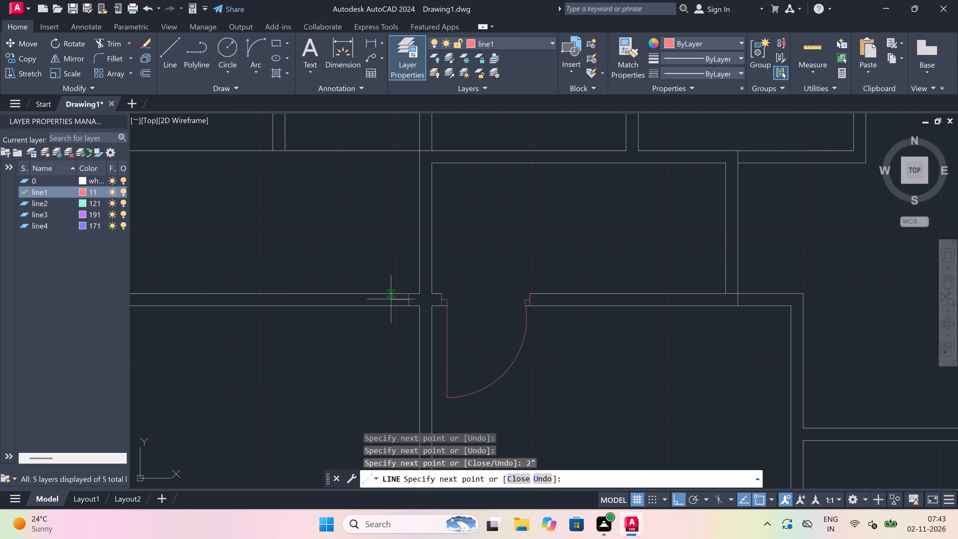
scroll(383, 332, up, 2)
text(3')
key(space)
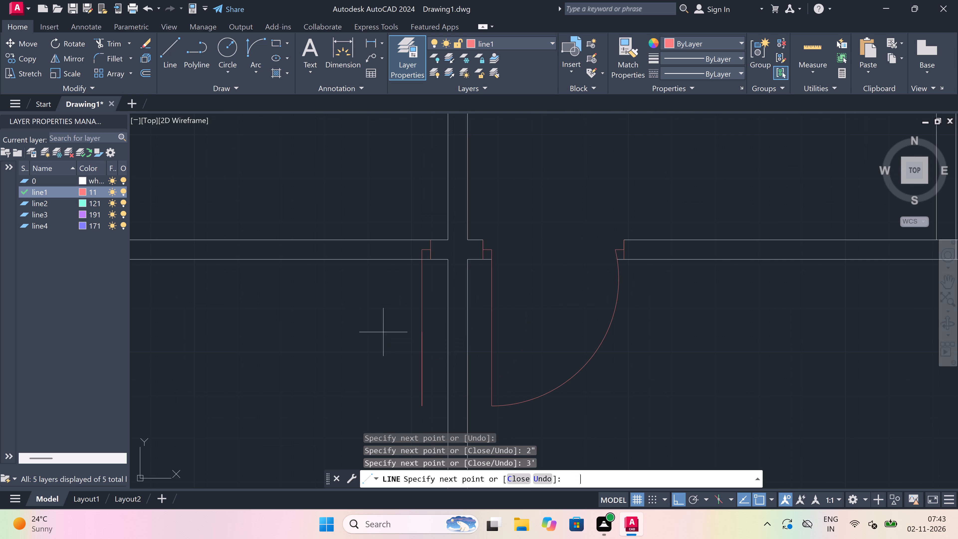
key(Escape)
Draw the door's west jamb across the west central room's north wall, with a 2" stop pointing east from its midpoint.
key(space)
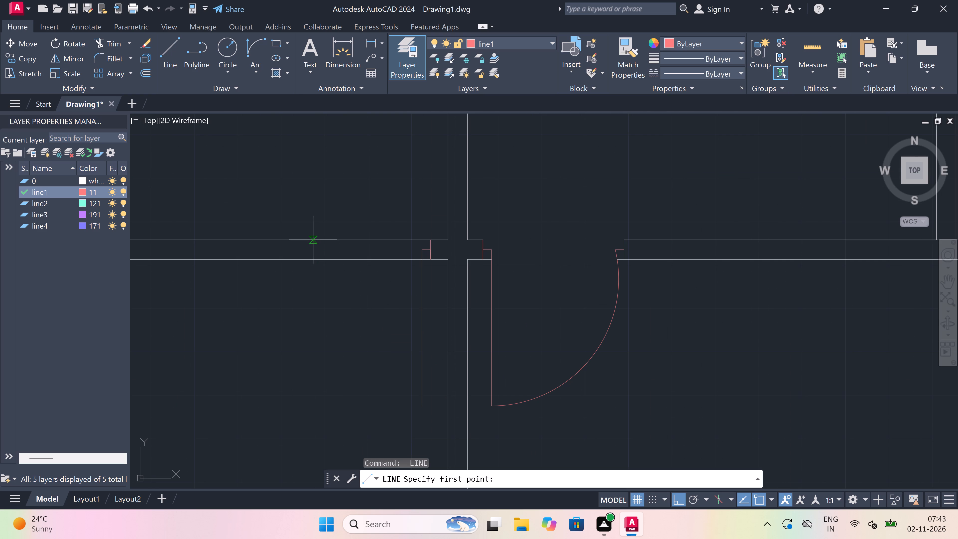
click(301, 241)
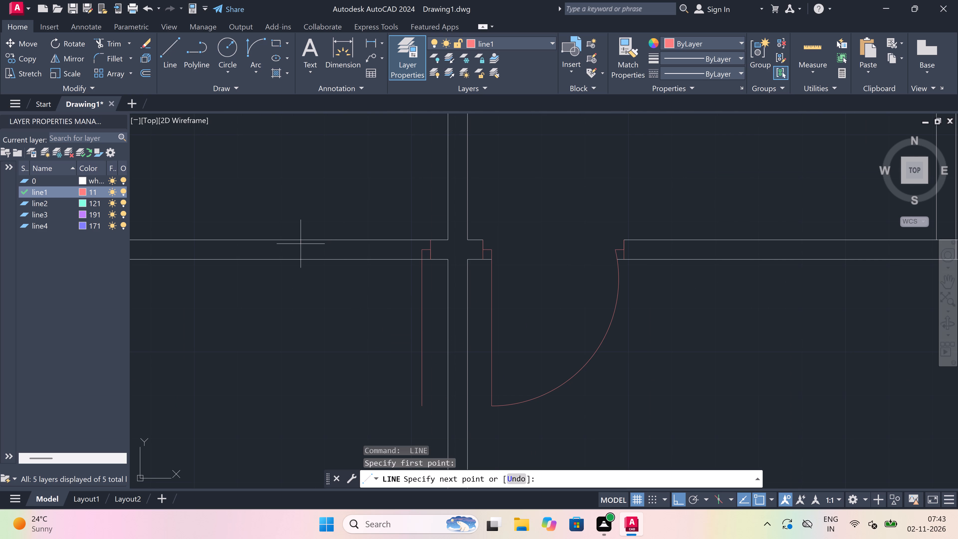
click(299, 258)
drag(299, 246, 312, 246)
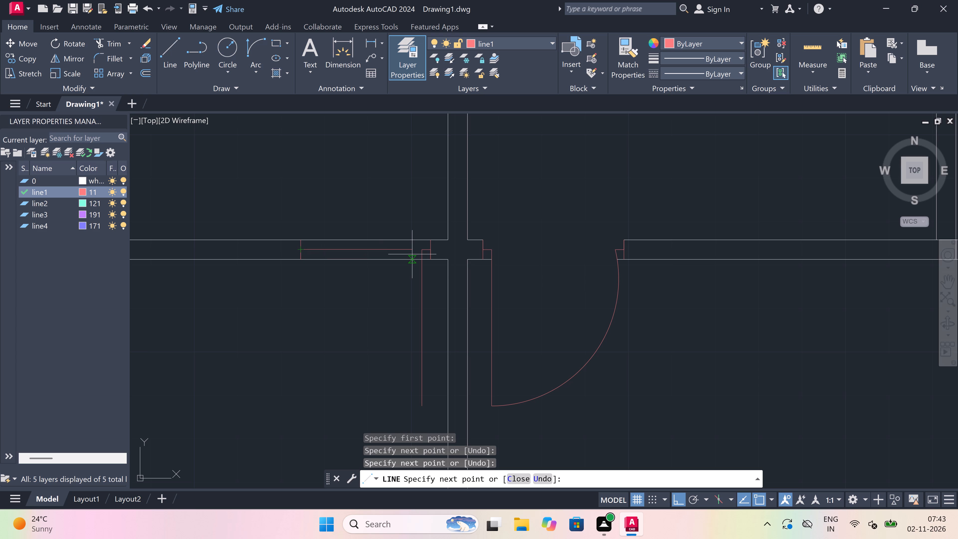
text(2")
key(space)
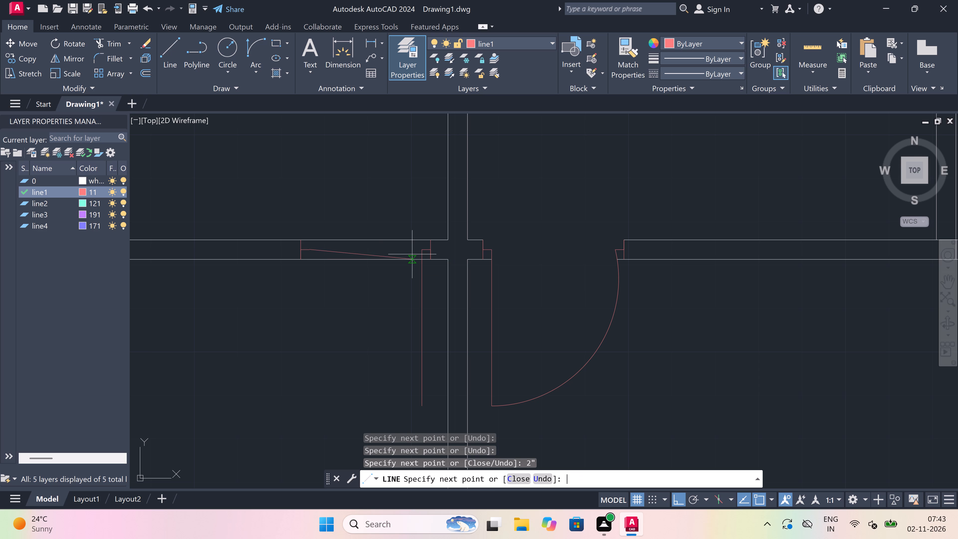
key(Escape)
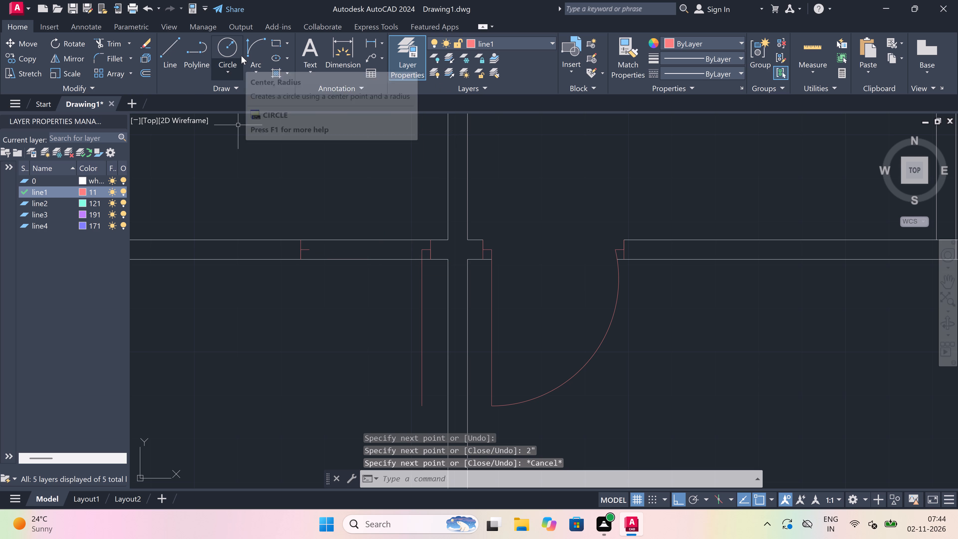
Draw the door's swing arc from the leaf's south end to the west jamb's stop.
drag(259, 48, 259, 51)
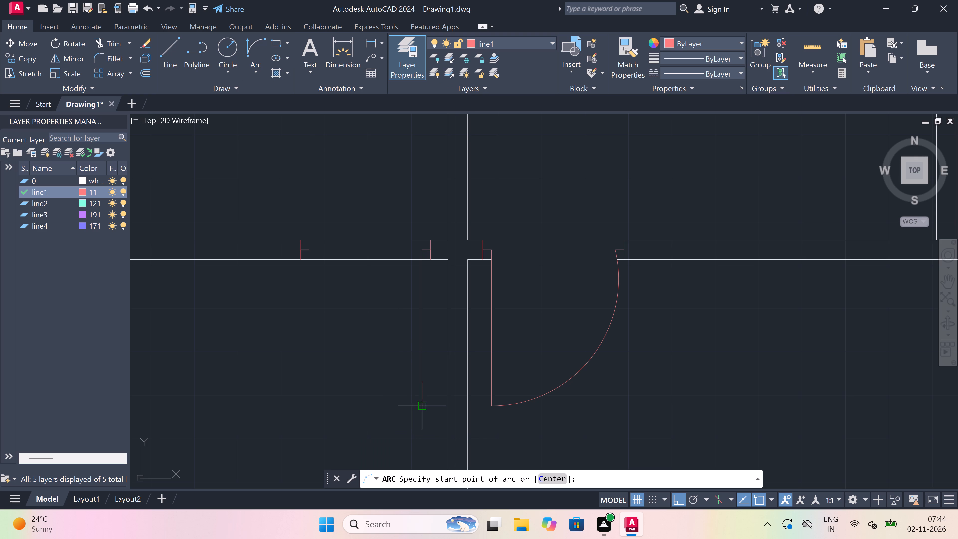
click(425, 405)
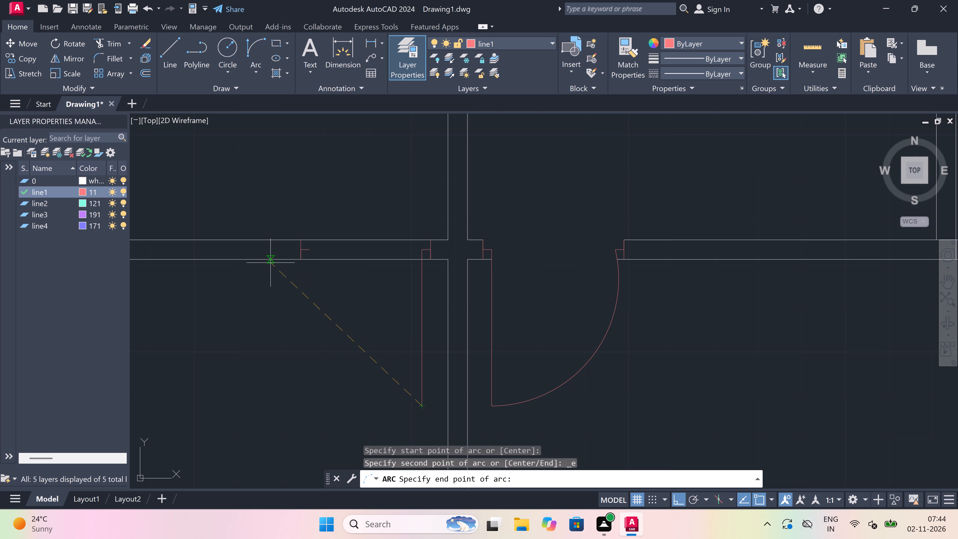
click(312, 248)
drag(236, 340, 239, 338)
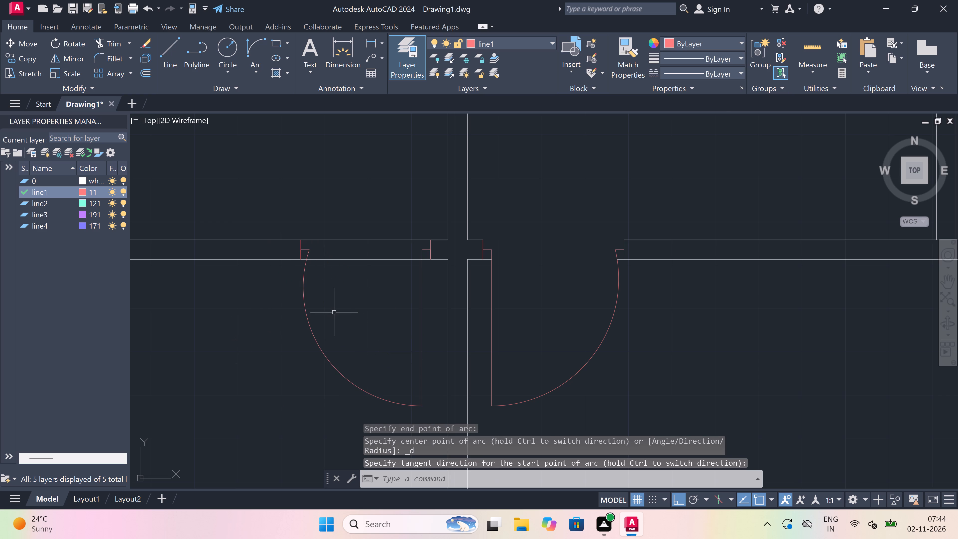
Trim away both wall lines across the doorway in the west central room's north wall.
key(t)
key(r)
key(space)
click(382, 216)
click(377, 312)
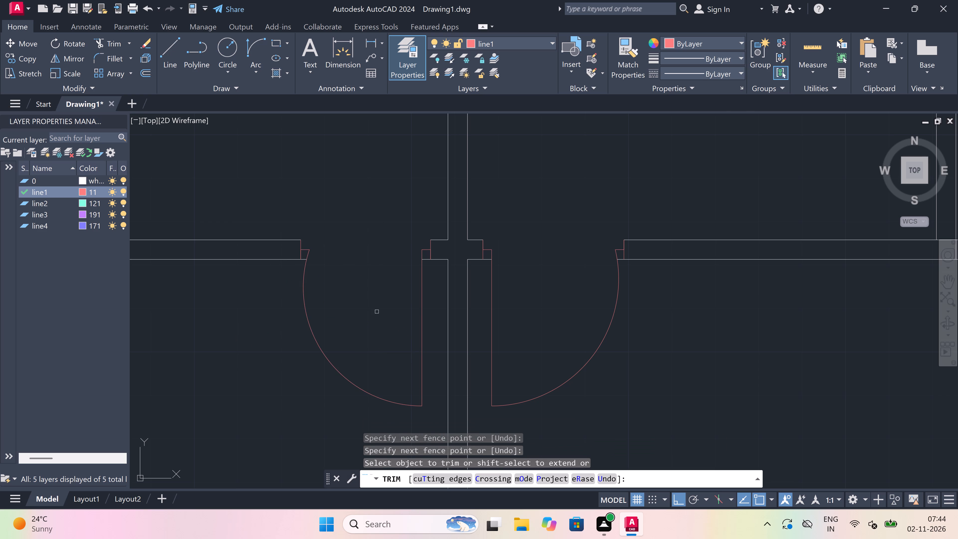
key(Escape)
Draw a jamb across the northern far-west small room's east wall, just above the dividing wall, with a 2" stop north and 2' leaf west.
scroll(377, 312, down, 3)
text(l)
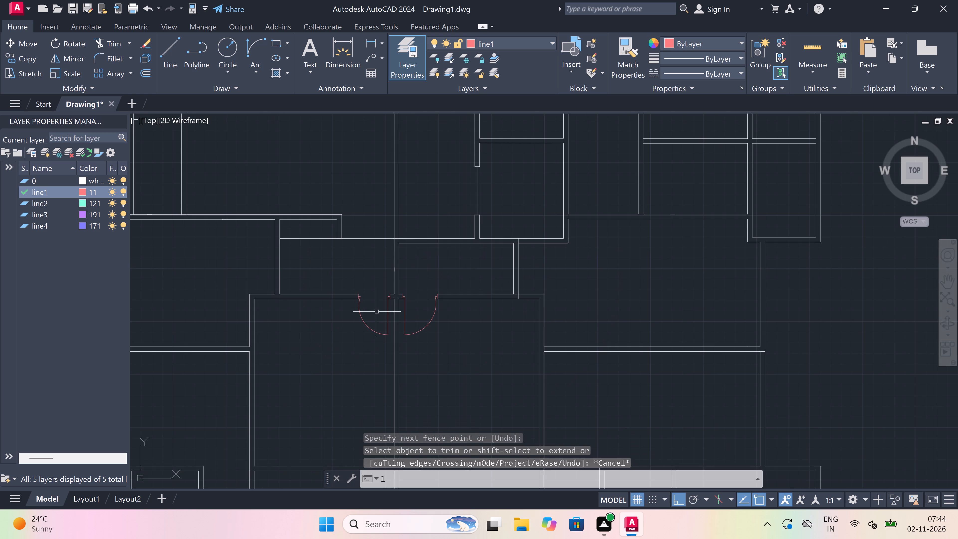
key(space)
scroll(377, 312, down, 3)
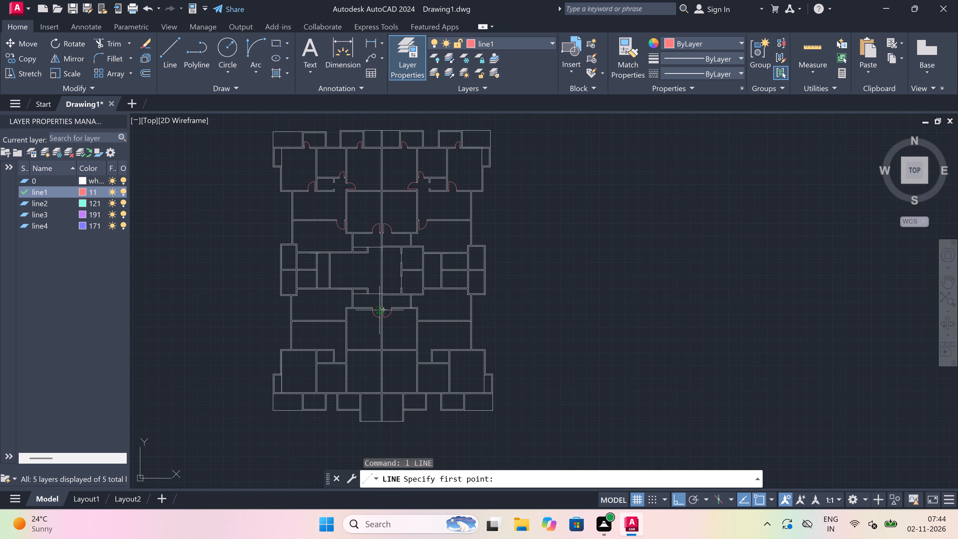
scroll(276, 221, up, 1)
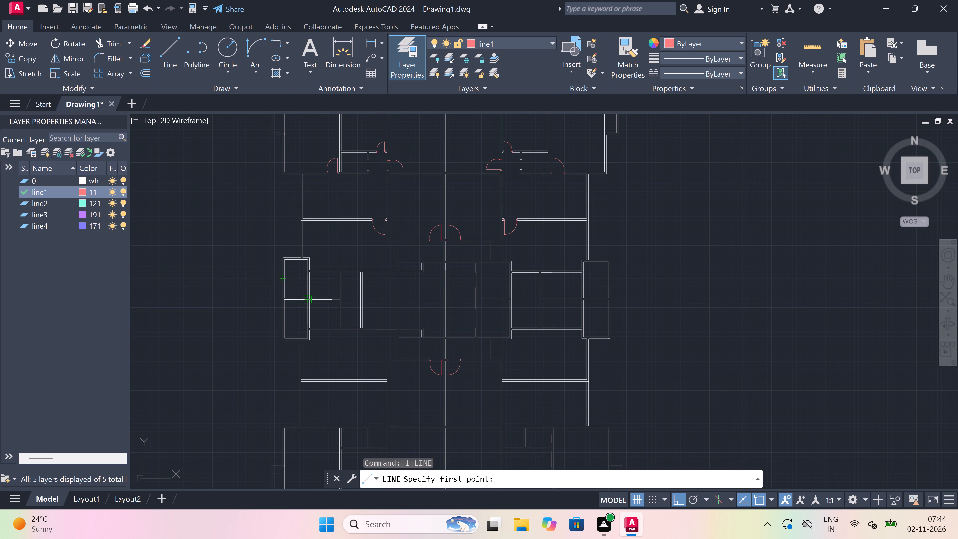
scroll(307, 292, up, 3)
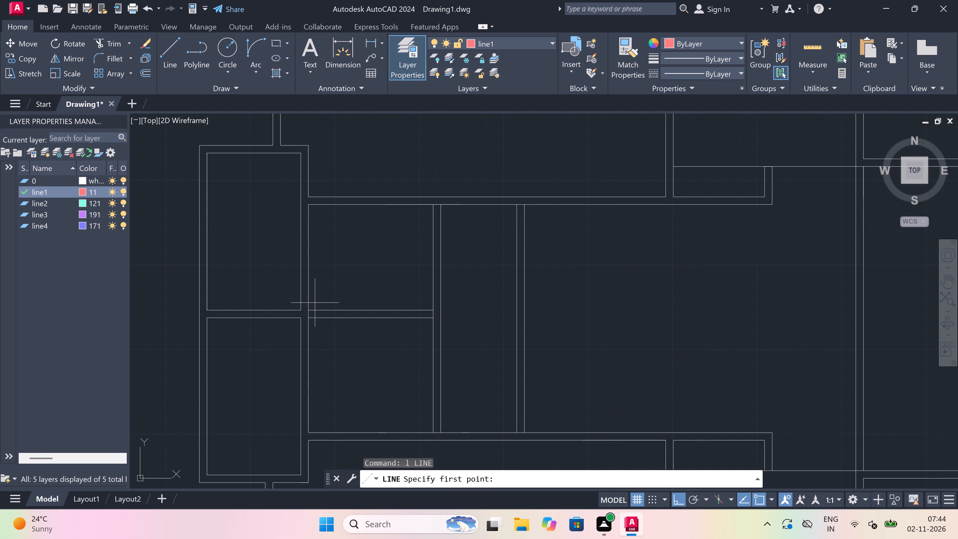
scroll(303, 300, up, 3)
click(294, 318)
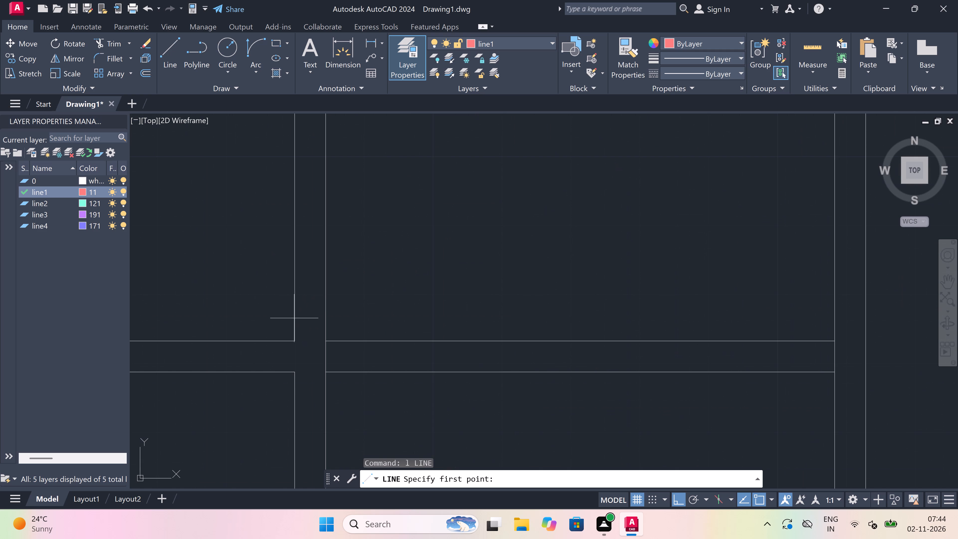
scroll(319, 316, up, 2)
click(332, 325)
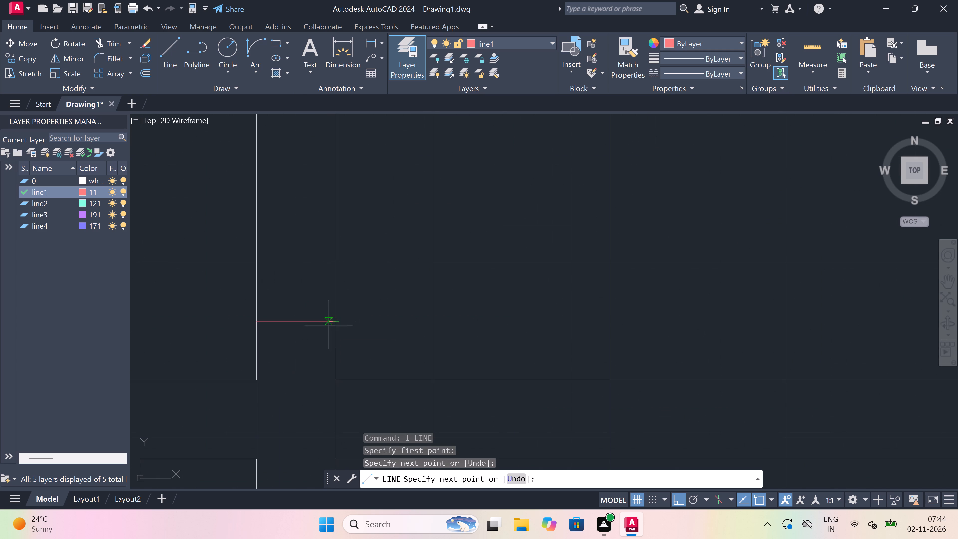
click(298, 320)
key(2)
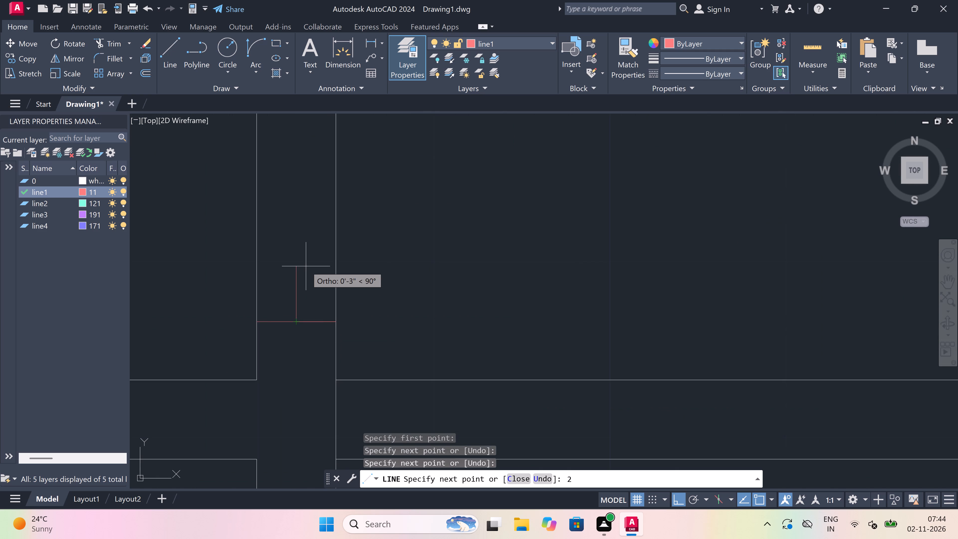
key(shift+quotedbl)
key(space)
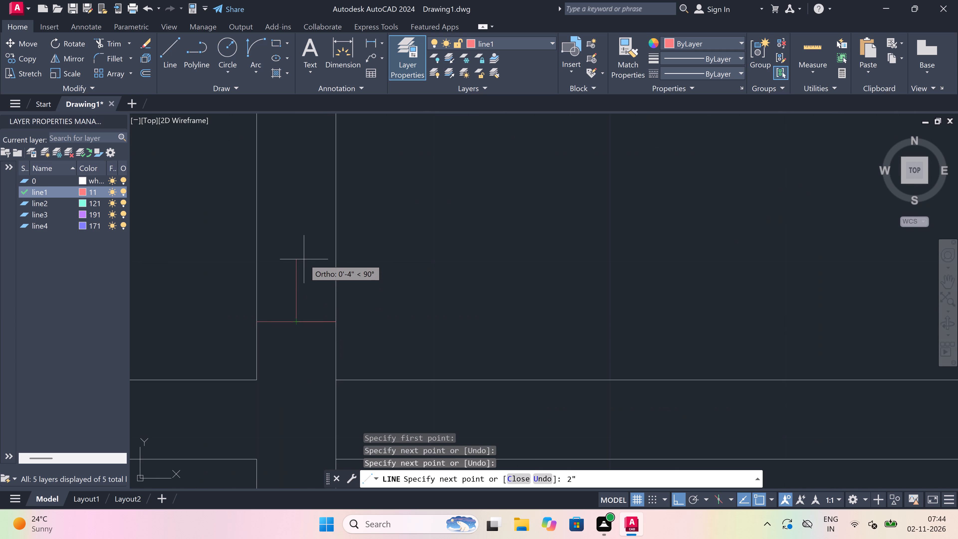
scroll(304, 259, down, 3)
scroll(257, 268, up, 3)
key(2)
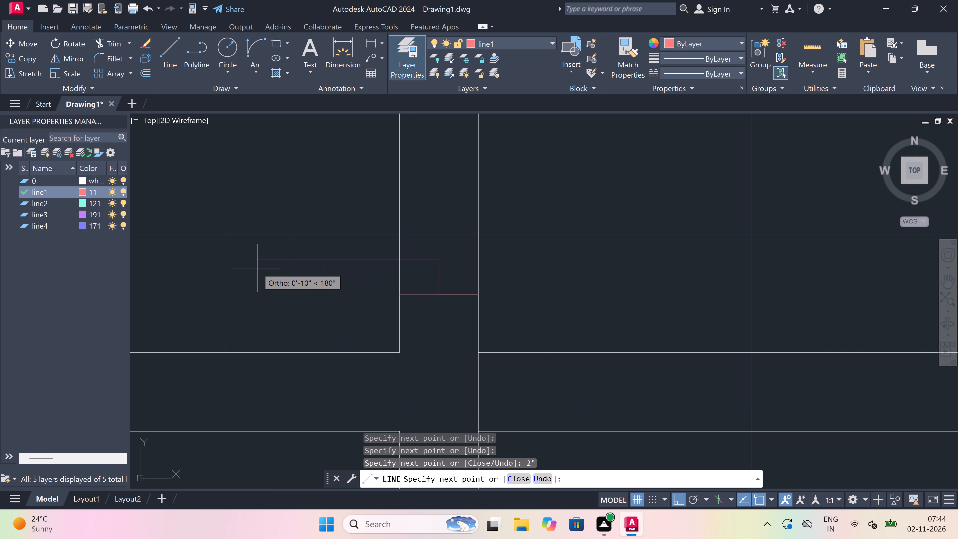
text(')
key(space)
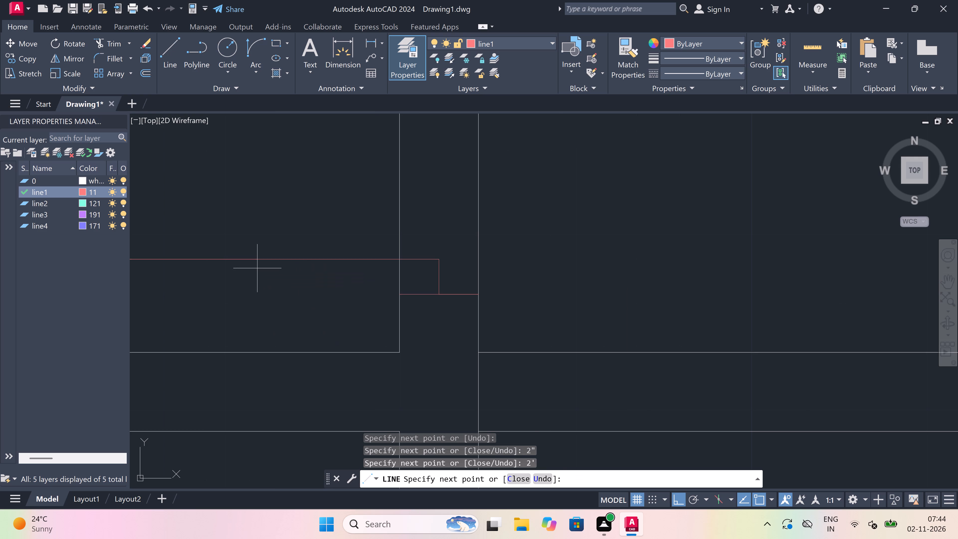
key(Escape)
Draw the door's north jamb across the same east wall, with a 2" stop pointing south from its midpoint.
key(space)
scroll(418, 357, down, 3)
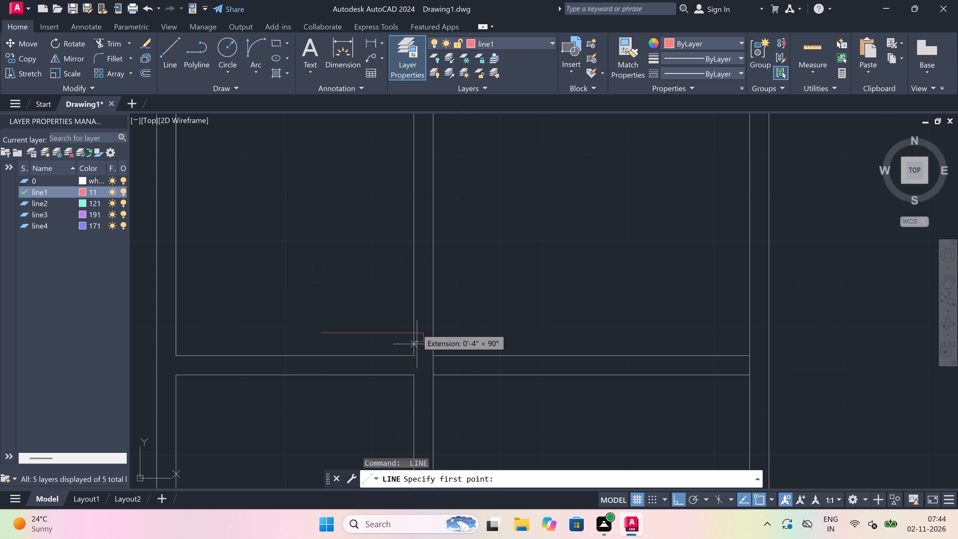
scroll(408, 263, up, 1)
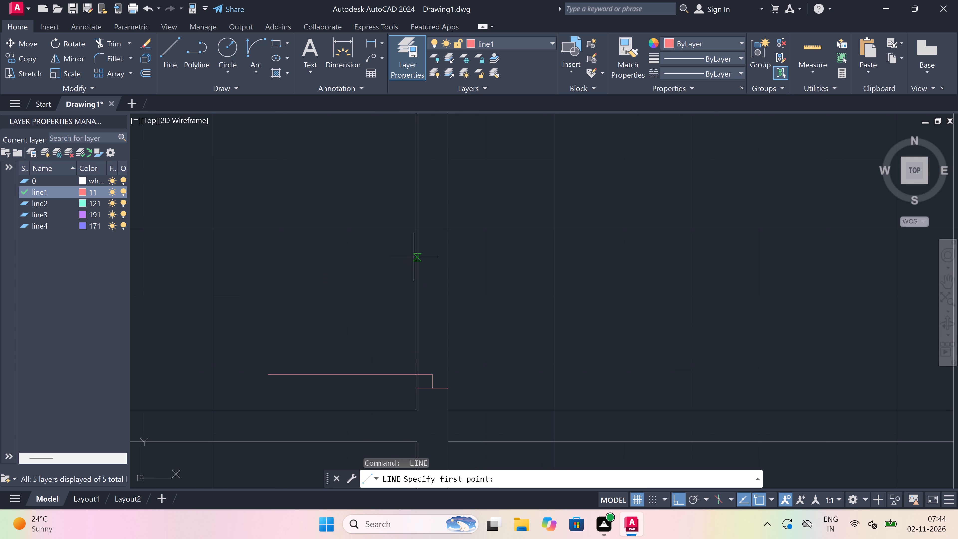
click(415, 256)
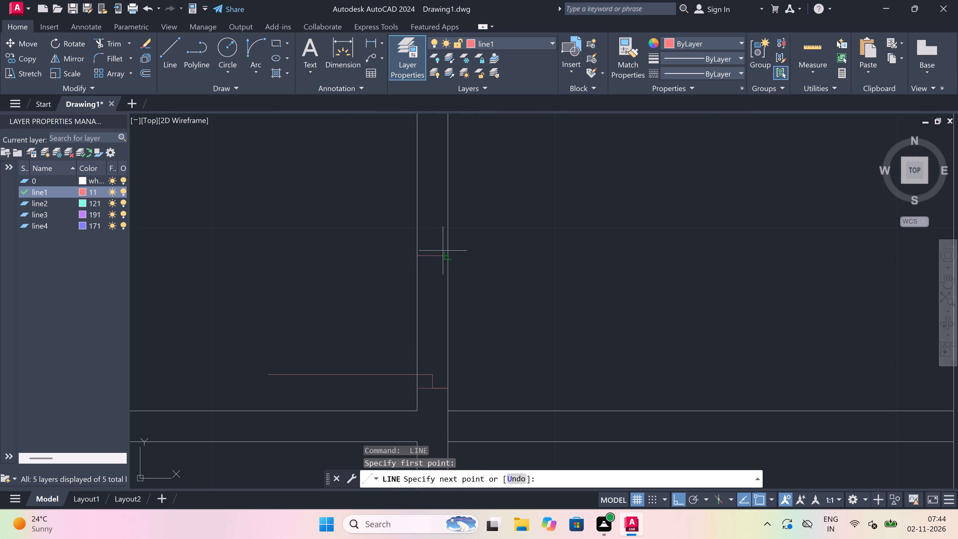
click(443, 250)
drag(434, 253, 430, 268)
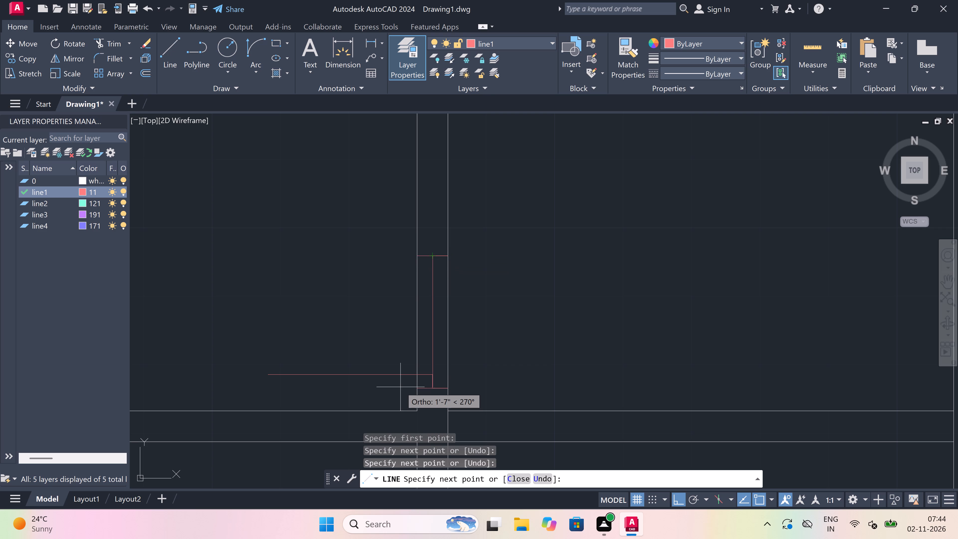
text(2")
key(space)
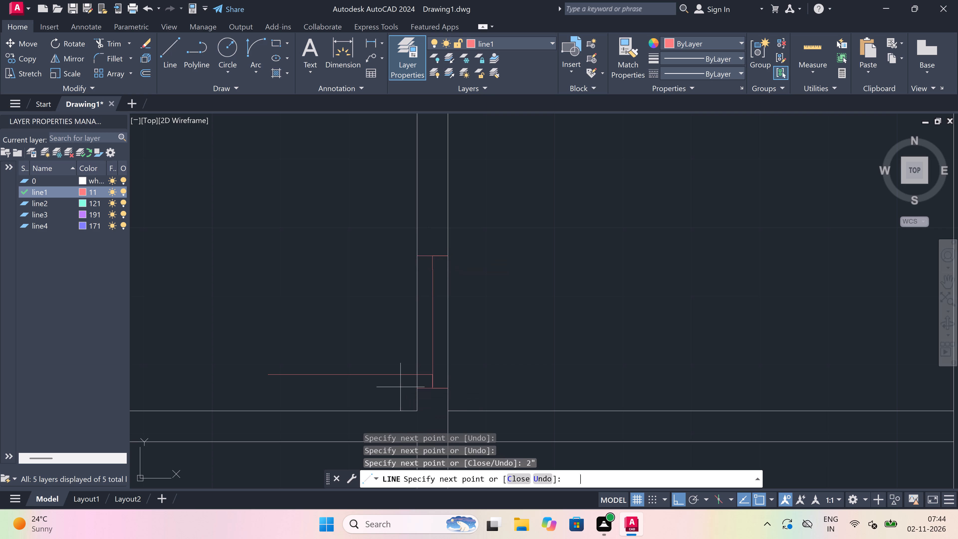
key(Escape)
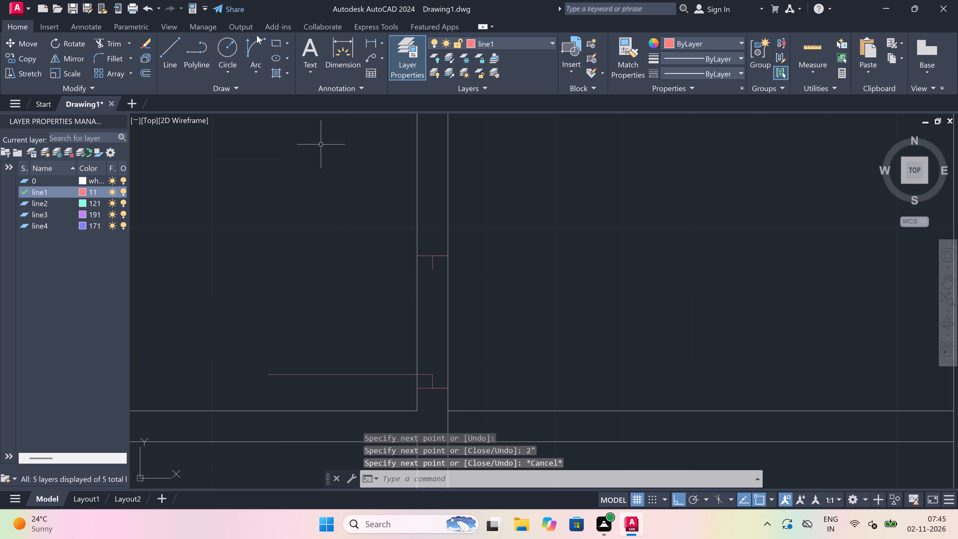
Draw the door's swing arc from the leaf's west end to the north jamb's stop.
click(254, 39)
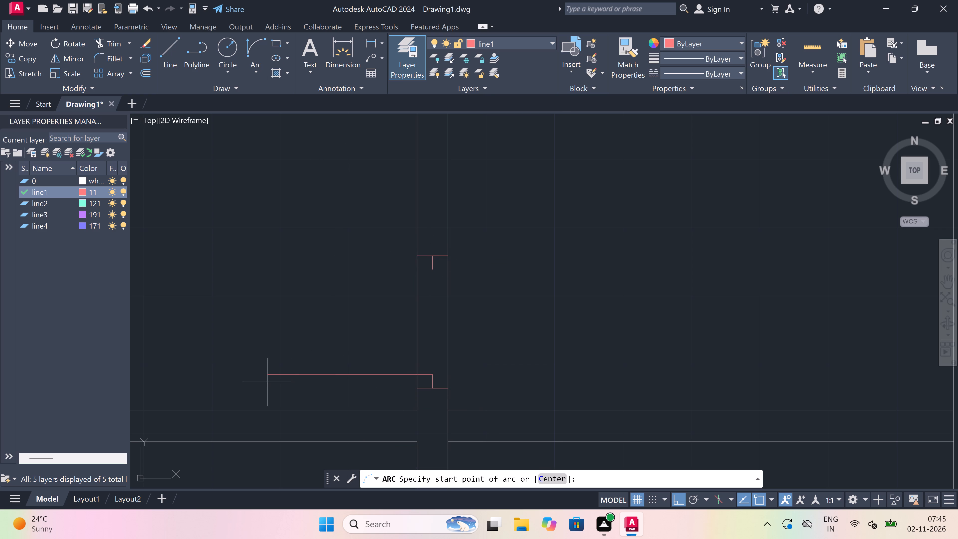
drag(267, 374, 285, 363)
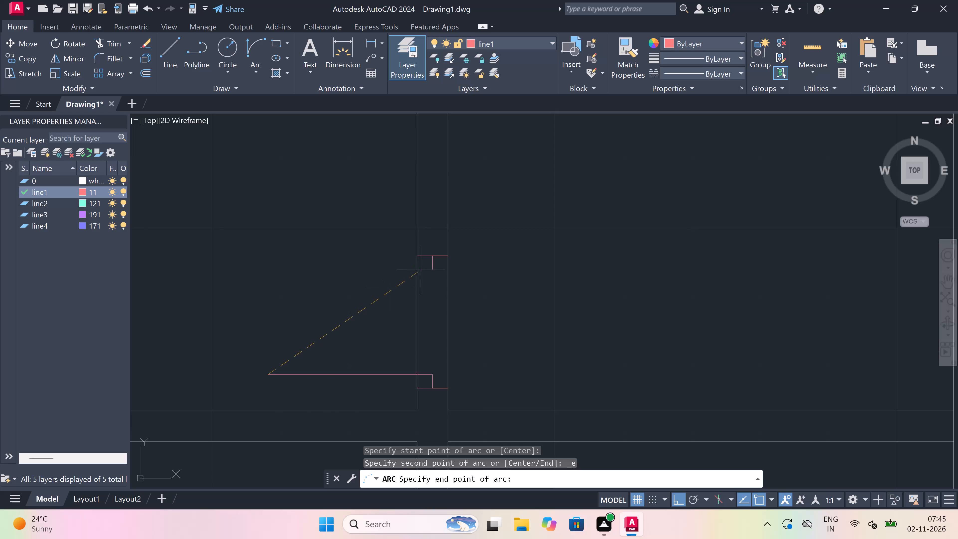
click(434, 267)
click(356, 247)
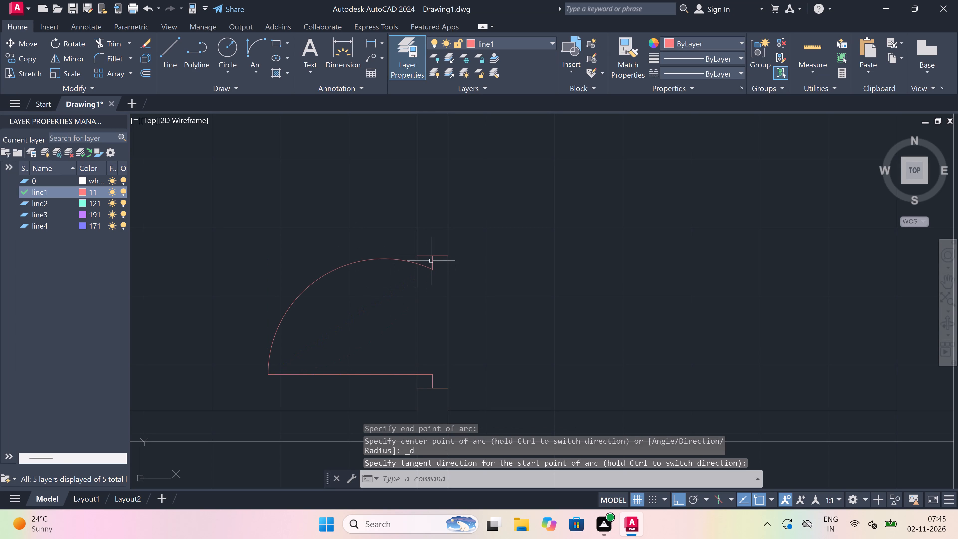
Trim away both wall lines across the doorway in the northern far-west small room's east wall.
key(t)
key(r)
key(space)
drag(373, 312, 383, 312)
click(599, 307)
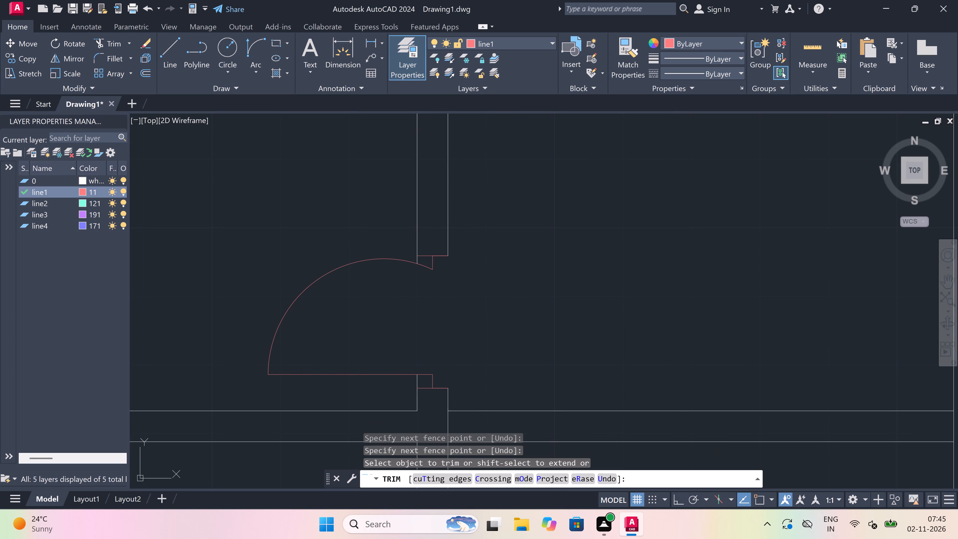
key(Escape)
Draw a jamb across the southern far-west small room's east wall, just below the dividing wall, with a 2" stop south and 2' leaf west.
scroll(425, 282, down, 5)
key(l)
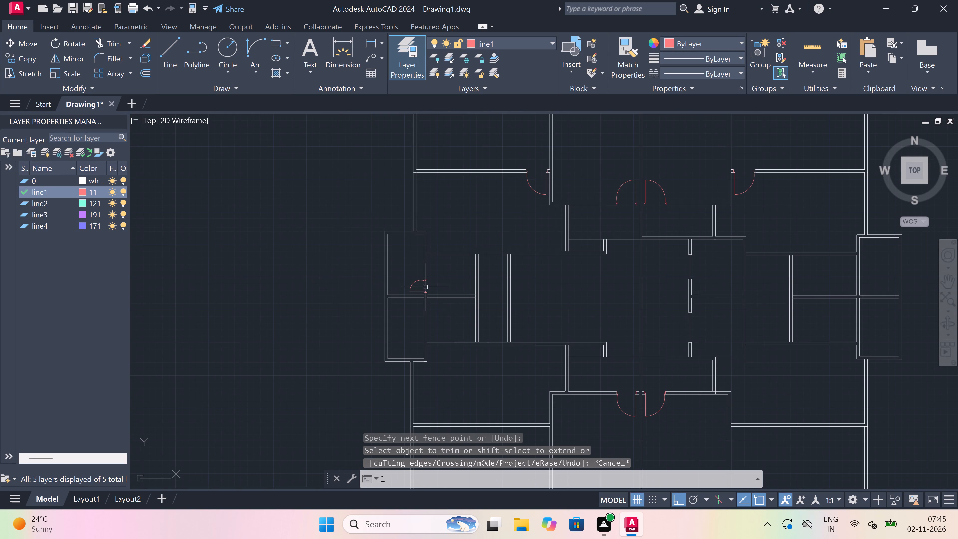
key(space)
scroll(423, 300, up, 5)
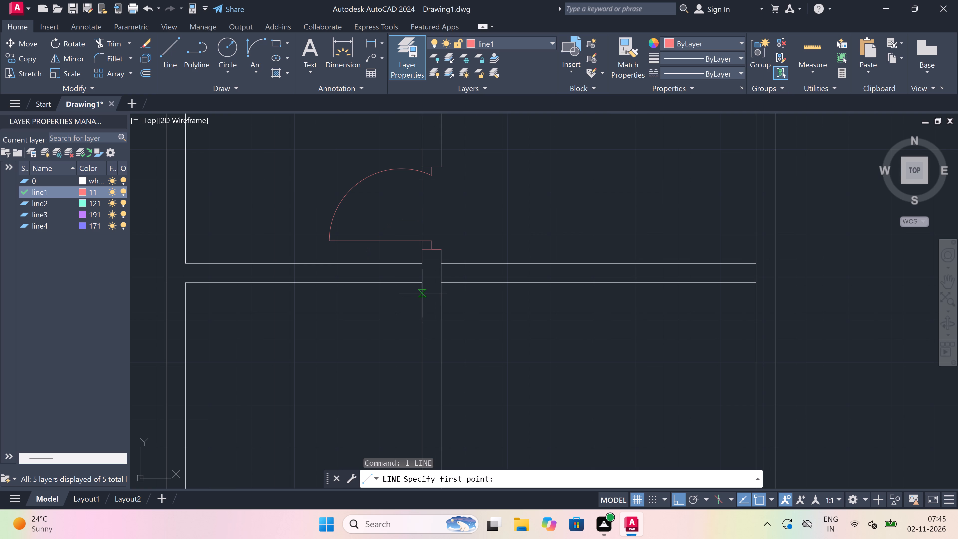
click(423, 293)
scroll(472, 292, up, 2)
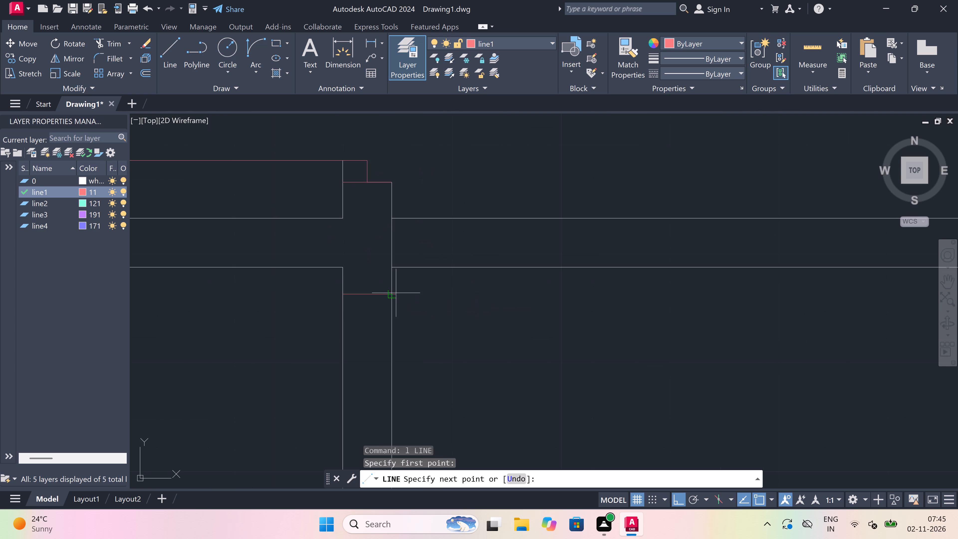
click(393, 293)
click(365, 290)
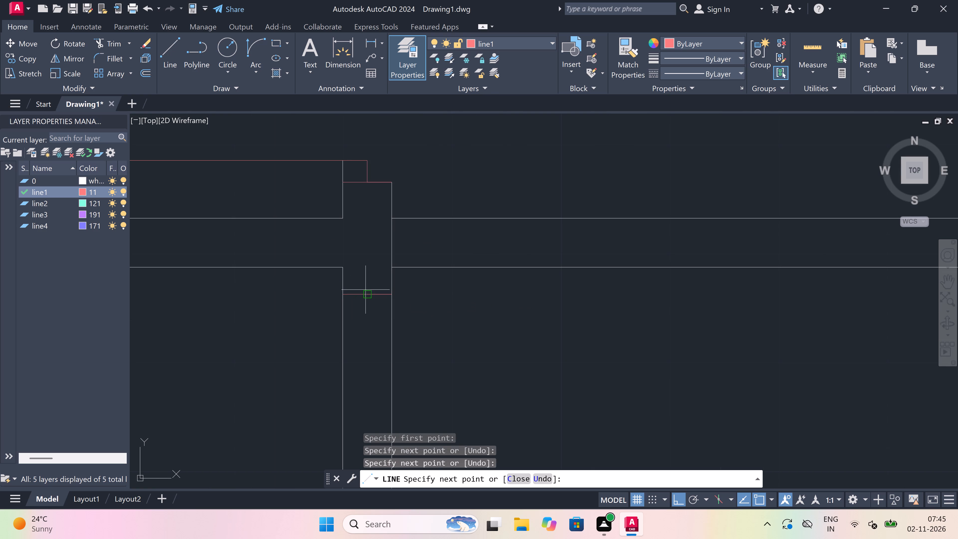
text(2")
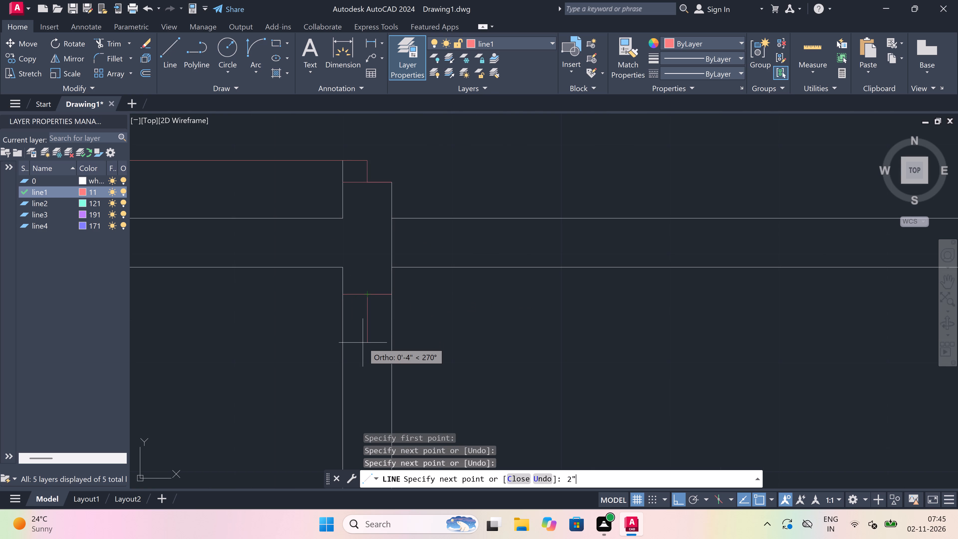
key(space)
scroll(362, 343, down, 4)
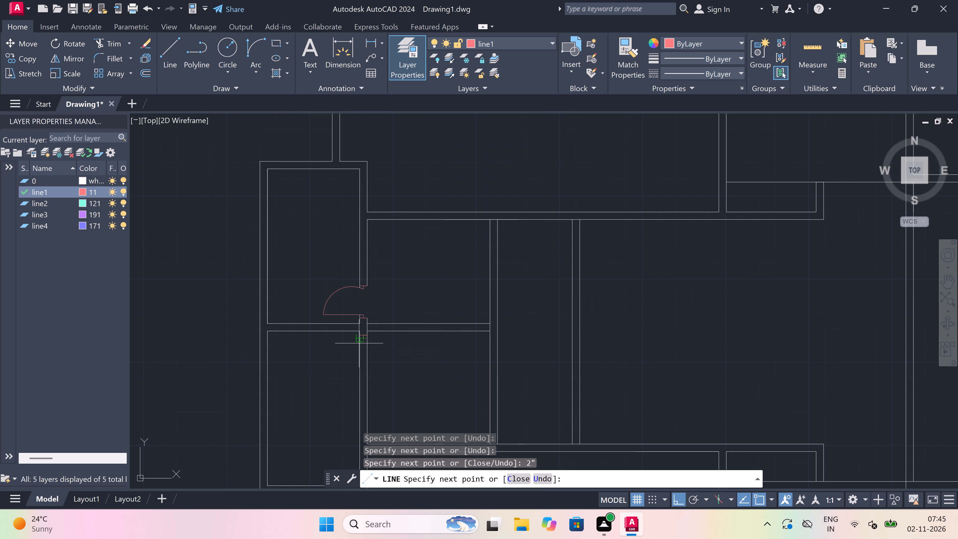
scroll(358, 343, up, 3)
text(2')
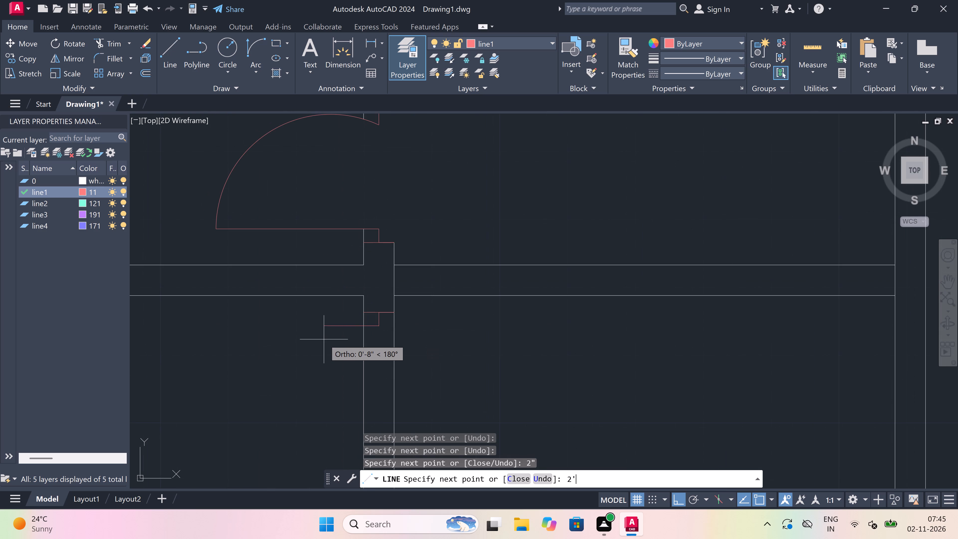
key(space)
key(Escape)
Draw this door's south jamb across the southern small room's east wall, with a 2" stop pointing north from its midpoint.
key(space)
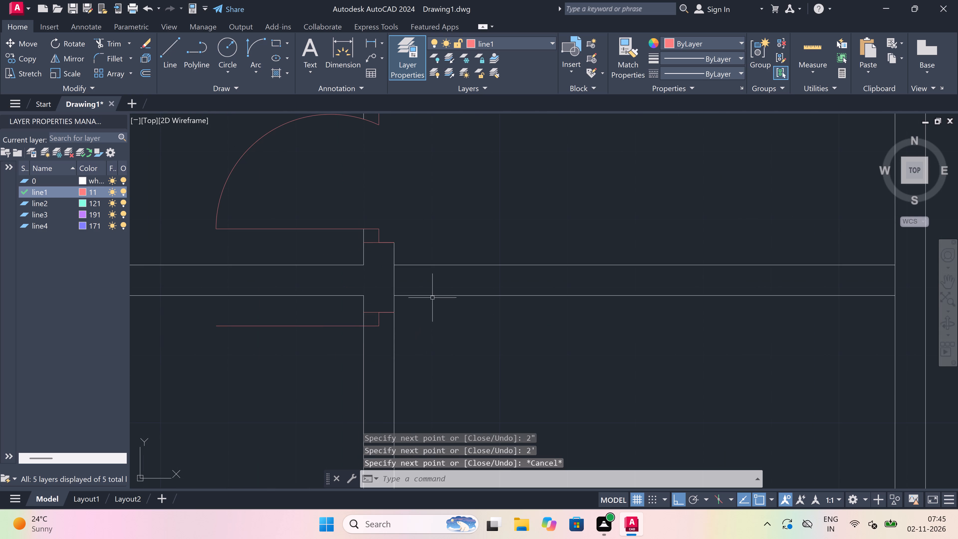
scroll(432, 284, down, 3)
scroll(423, 305, up, 3)
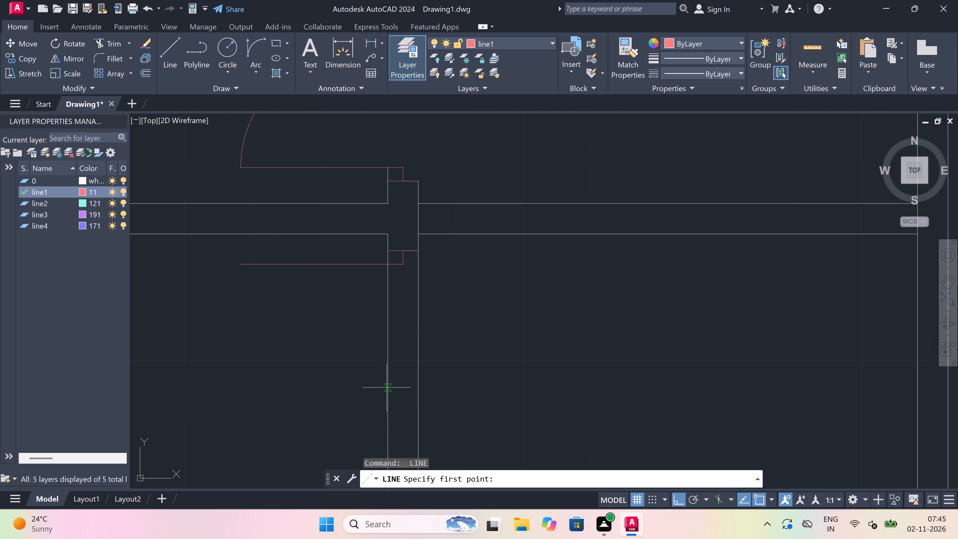
click(387, 388)
click(416, 387)
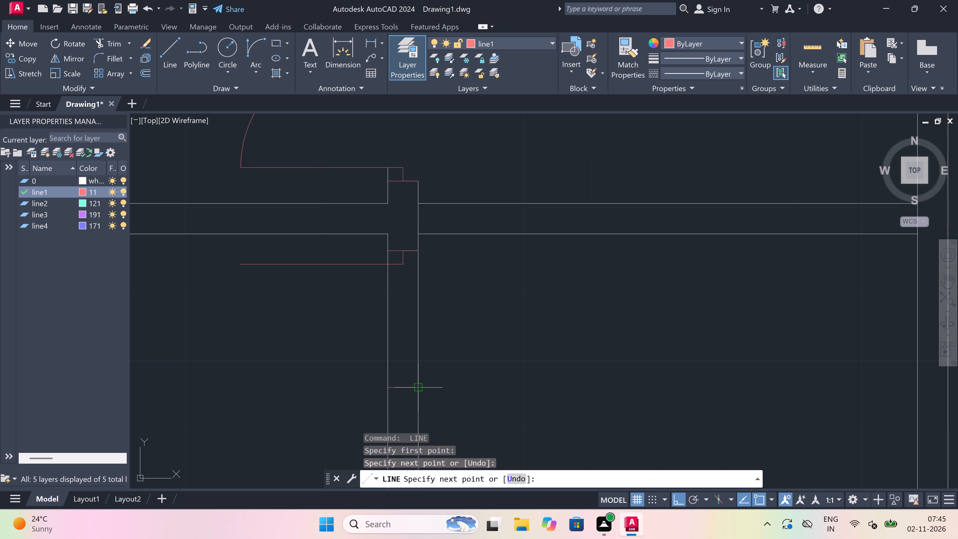
drag(404, 391, 404, 381)
text(2")
key(space)
key(Escape)
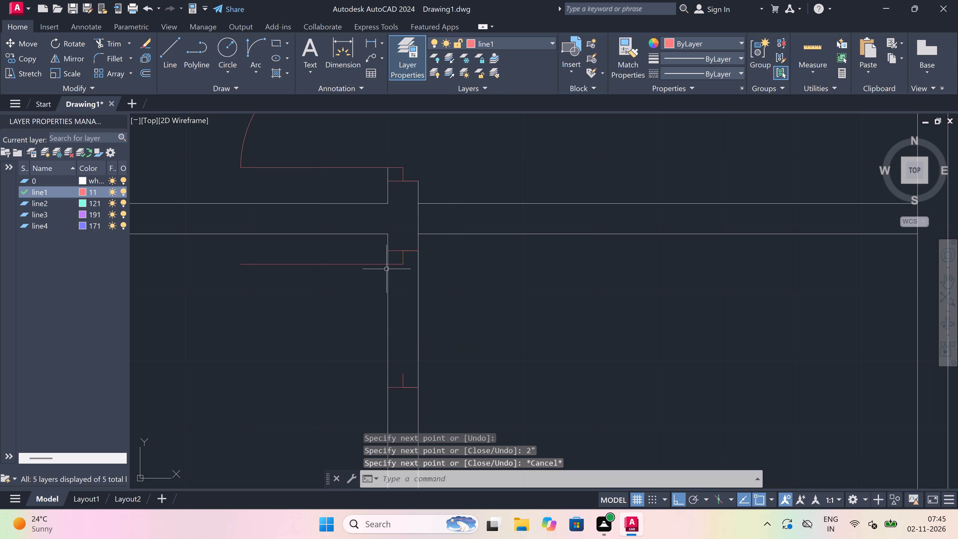
Draw the southern small room's door swing arc from the leaf's west end to the south jamb's stop.
drag(260, 48, 258, 50)
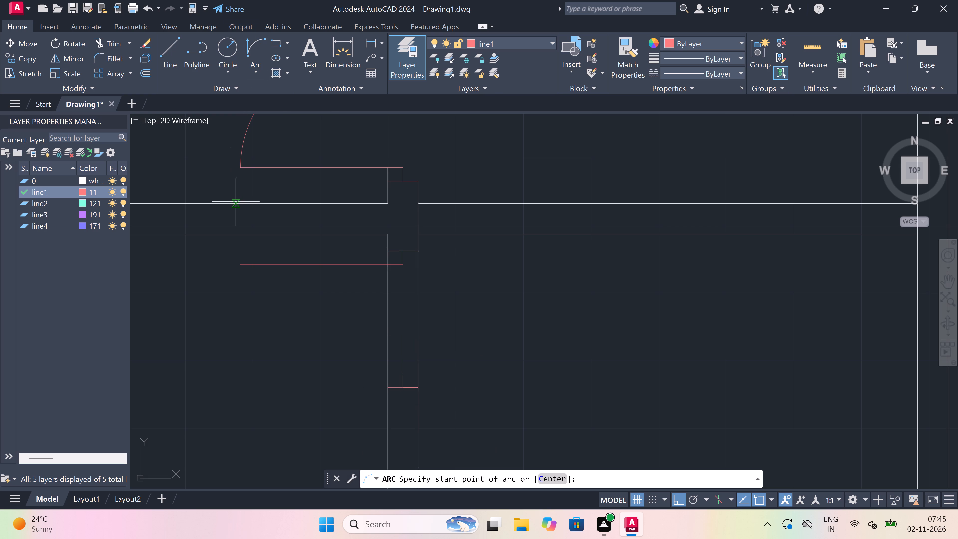
drag(241, 260, 240, 259)
drag(240, 259, 243, 348)
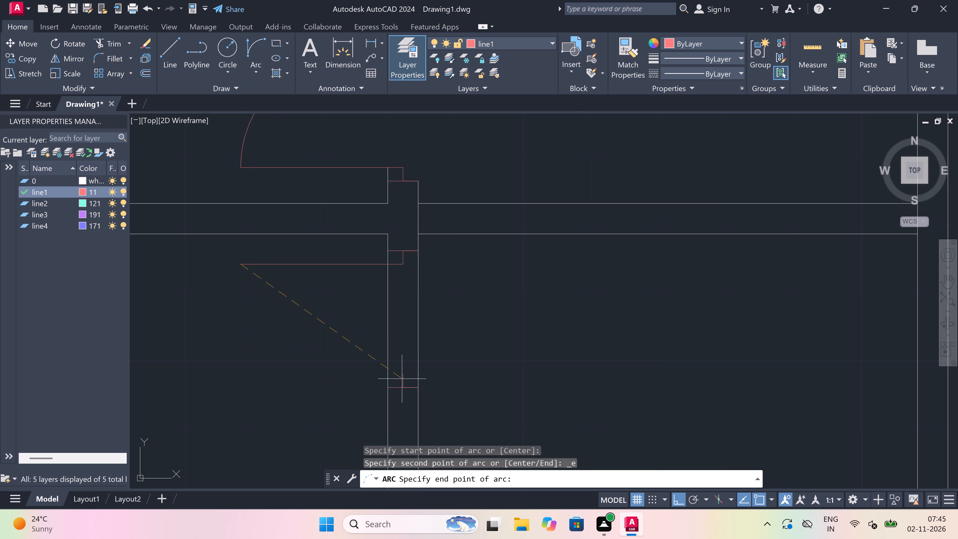
drag(404, 373, 398, 373)
click(282, 376)
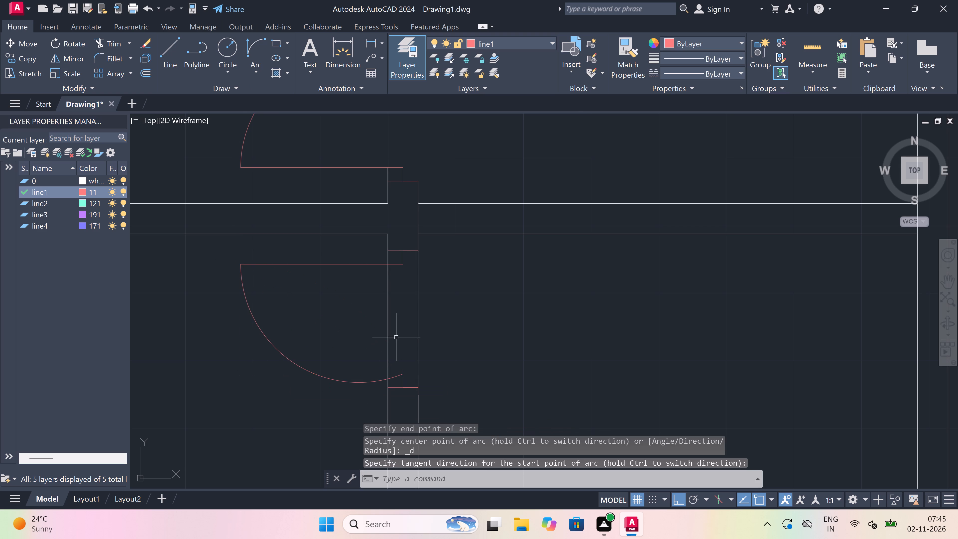
Trim away both wall lines across the doorway in the southern far-west small room's east wall.
key(t)
key(r)
key(space)
drag(374, 325, 386, 327)
drag(494, 321, 490, 321)
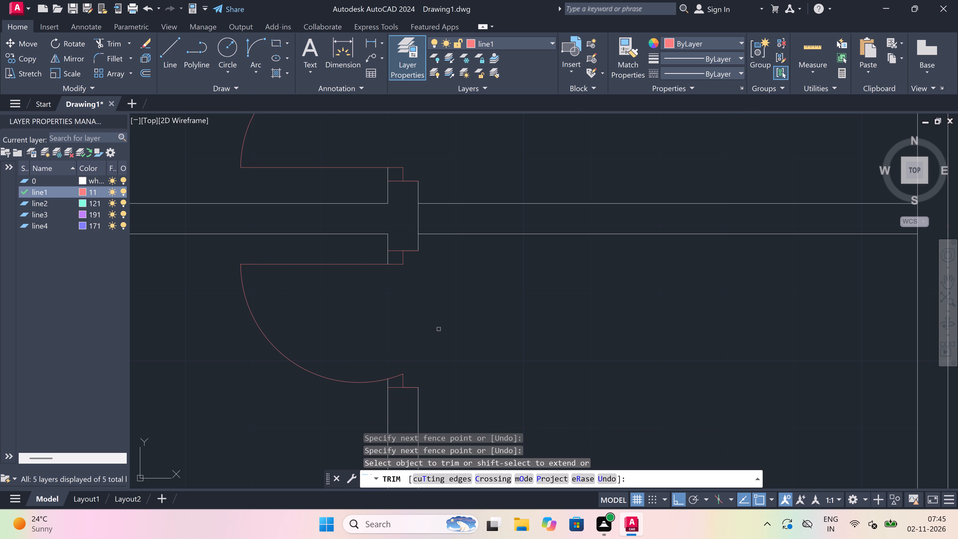
Trim the partition's west face between the two dividing wall lines to open the T-junction at the dividing wall's east end.
scroll(336, 320, down, 5)
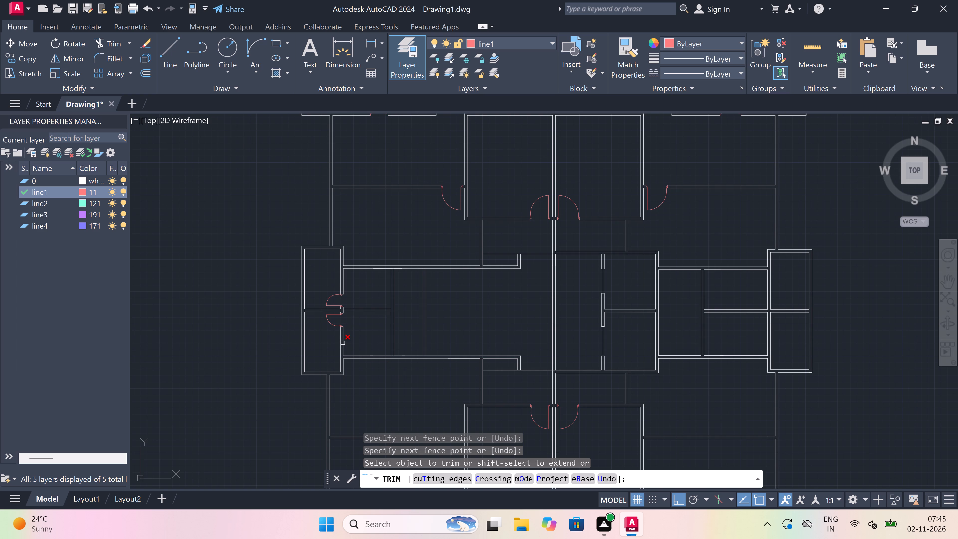
scroll(349, 338, up, 2)
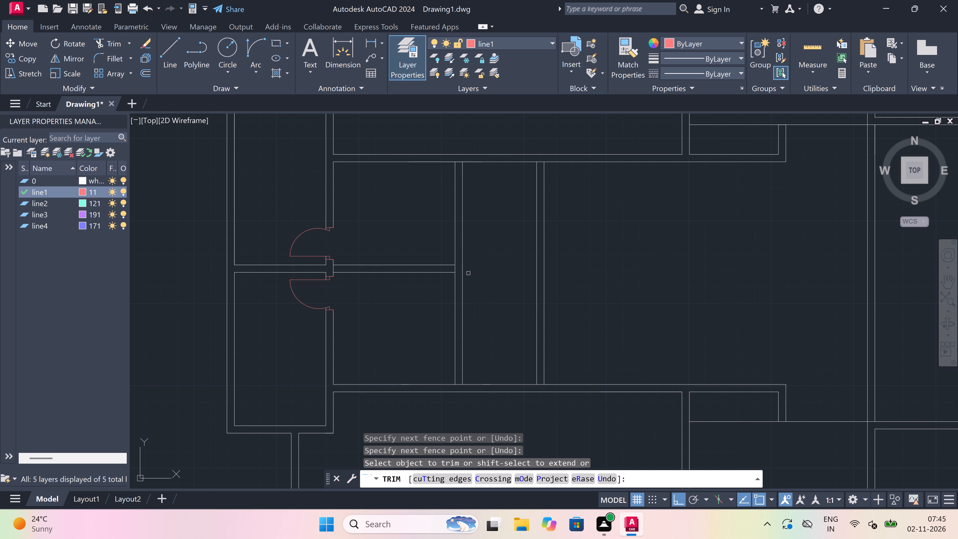
scroll(461, 269, up, 4)
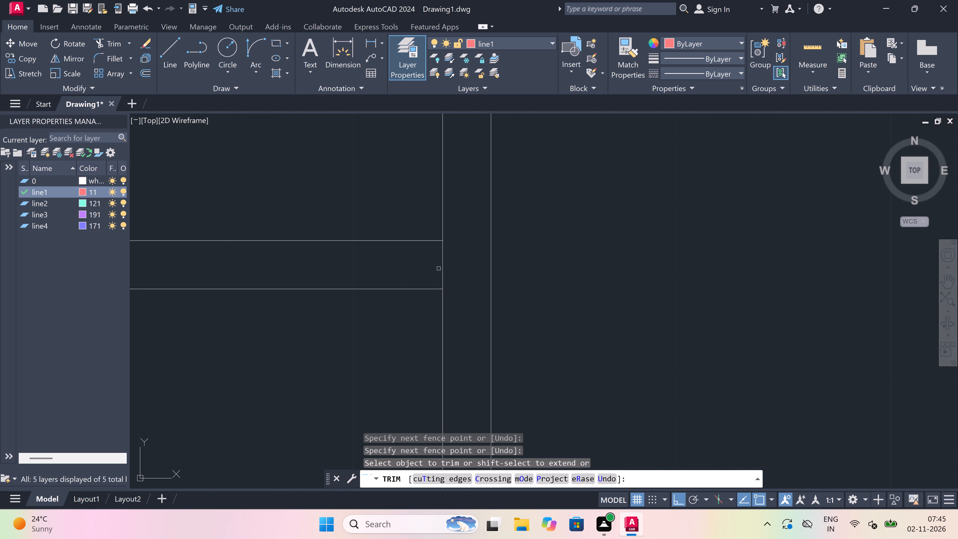
click(438, 268)
click(452, 266)
scroll(452, 266, down, 4)
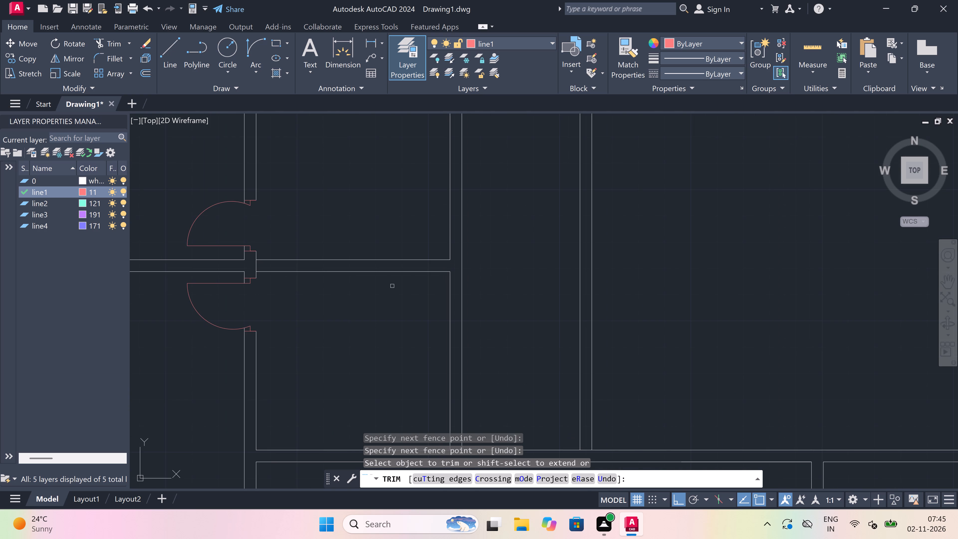
key(Escape)
Extend the far-west small rooms' outer east wall line across the open west ends of the southern and northern horizontal walls.
scroll(317, 339, down, 3)
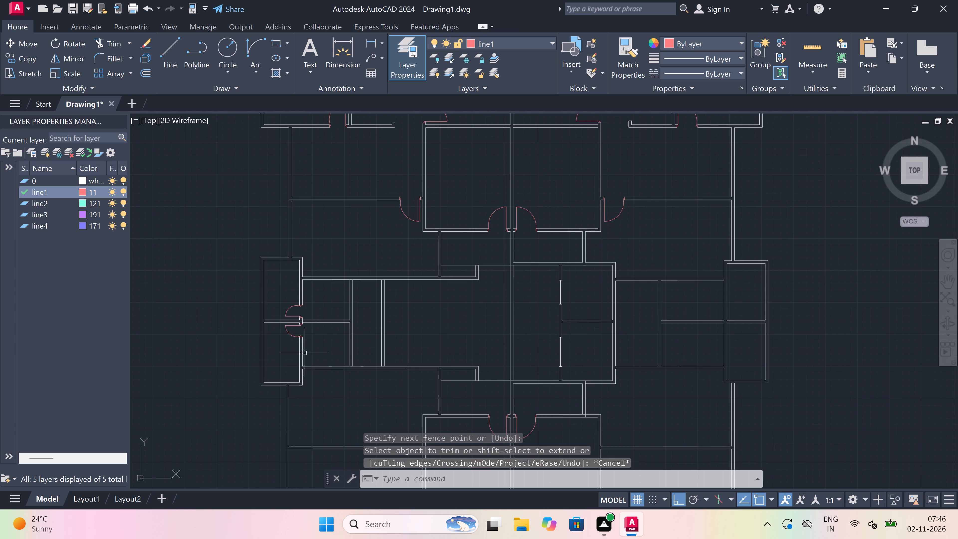
scroll(294, 365, up, 2)
key(e)
key(x)
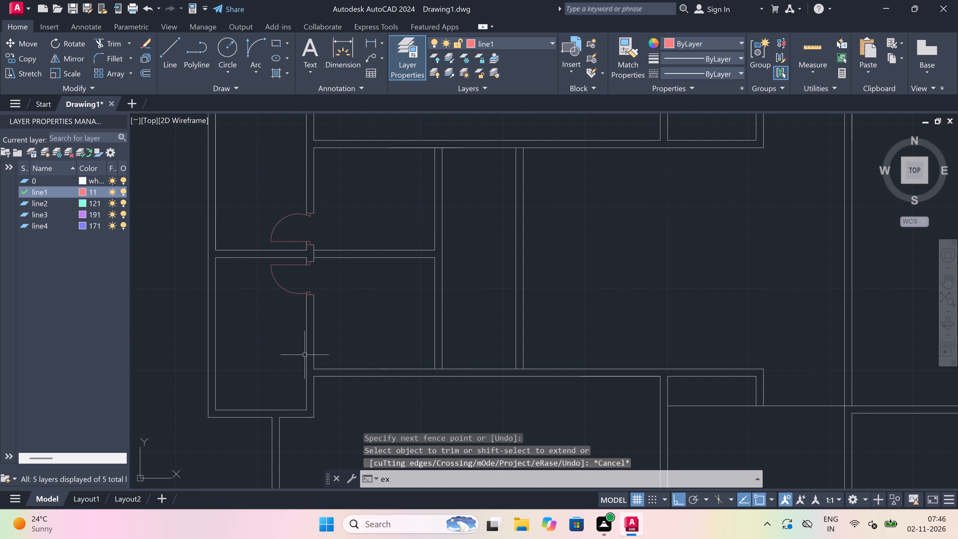
key(space)
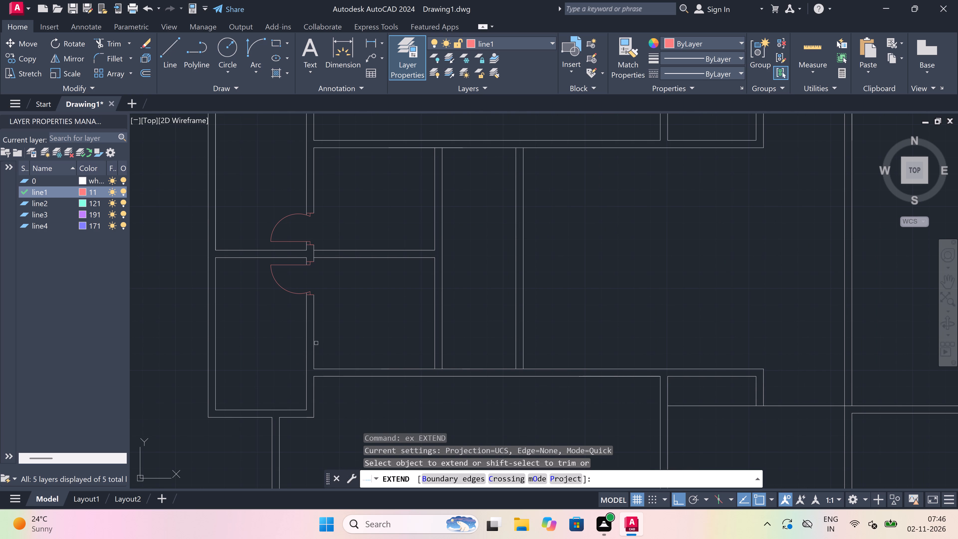
click(315, 340)
scroll(315, 340, down, 2)
scroll(311, 282, up, 1)
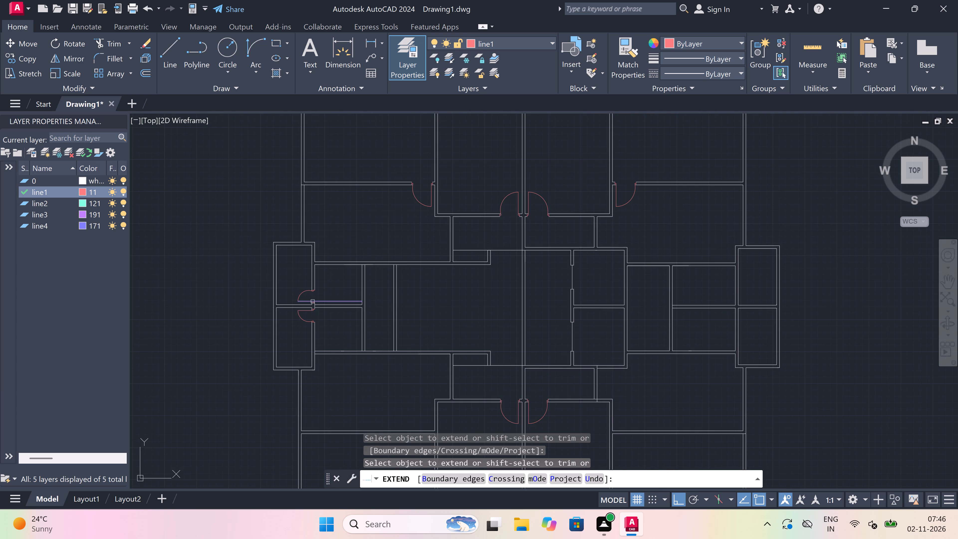
scroll(311, 282, up, 1)
click(321, 264)
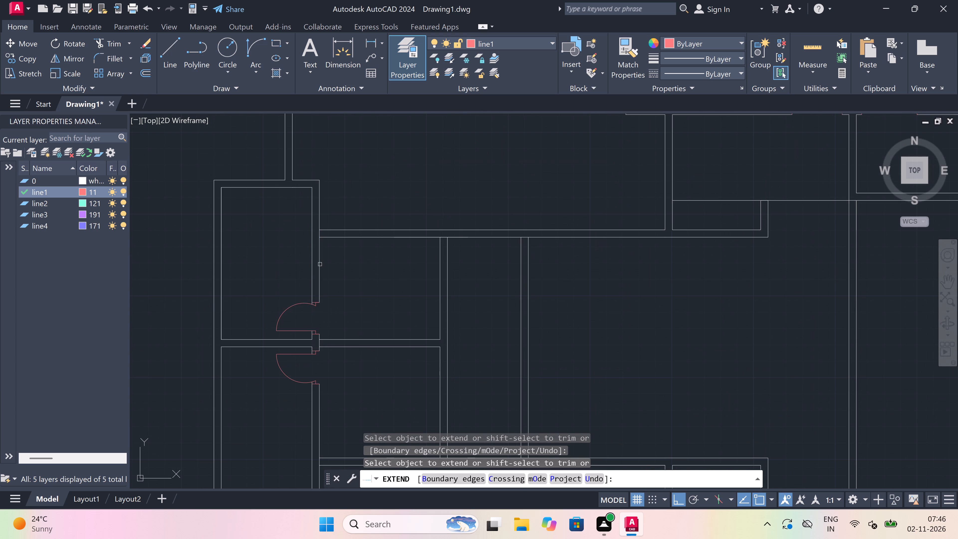
scroll(320, 264, down, 1)
key(Escape)
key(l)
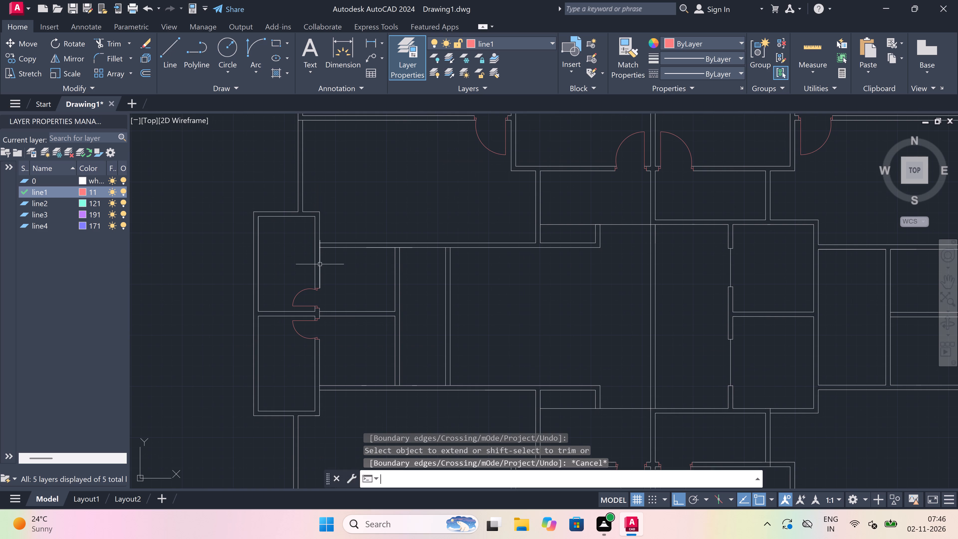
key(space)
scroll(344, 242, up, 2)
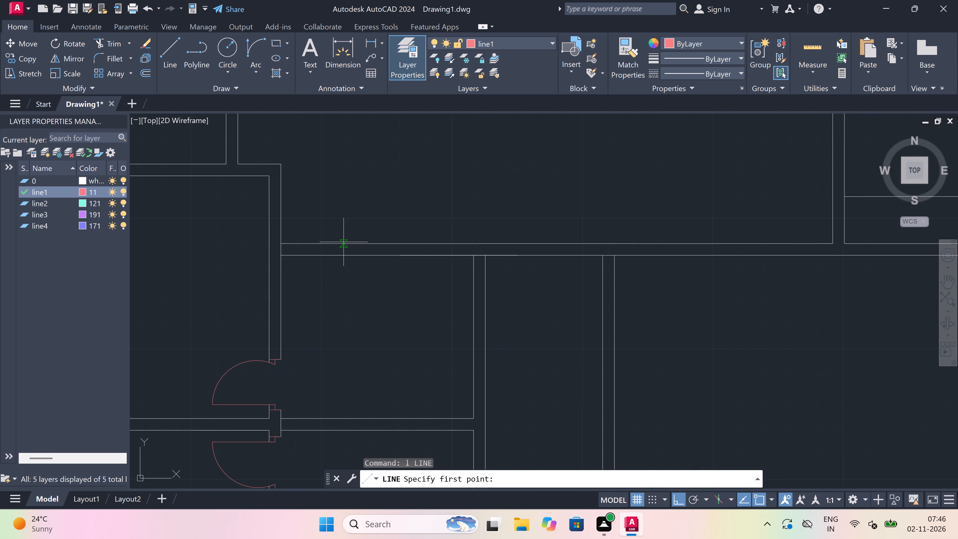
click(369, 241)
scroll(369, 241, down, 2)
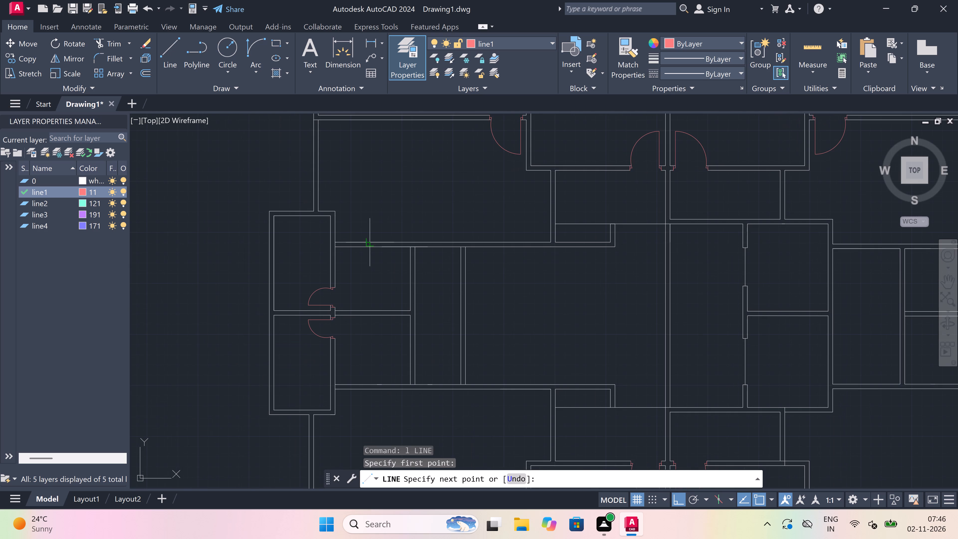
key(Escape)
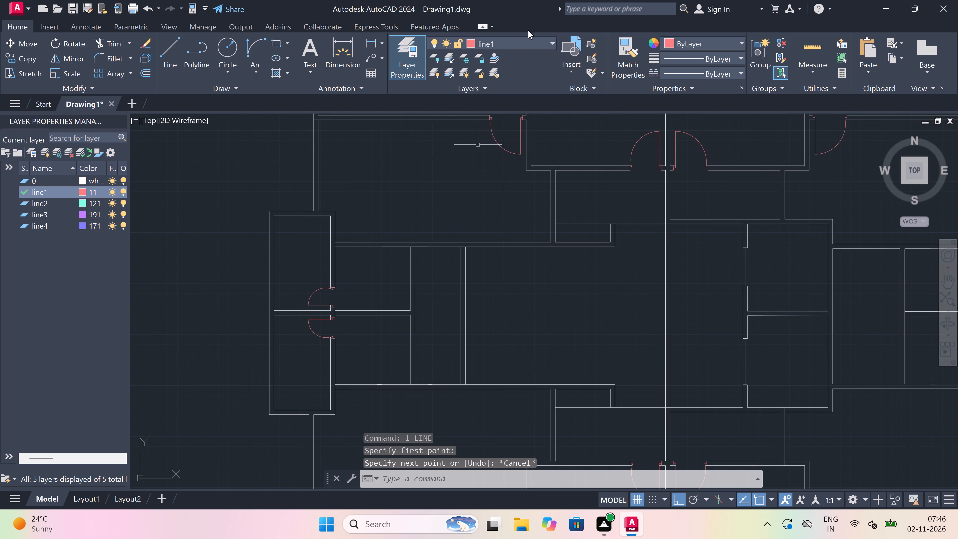
Make layer 0 current and draw an end line across the northern horizontal wall, between the small room and the first partition.
click(515, 43)
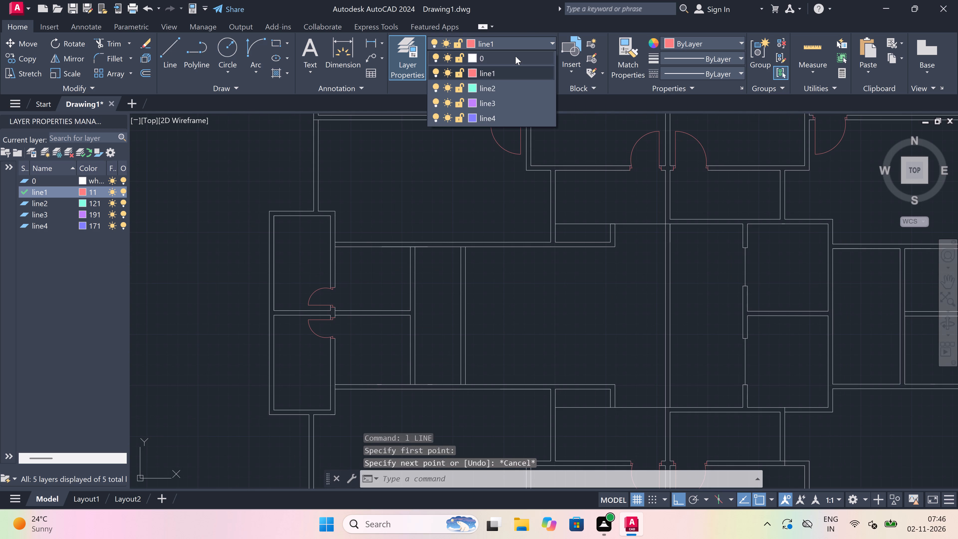
click(515, 56)
key(space)
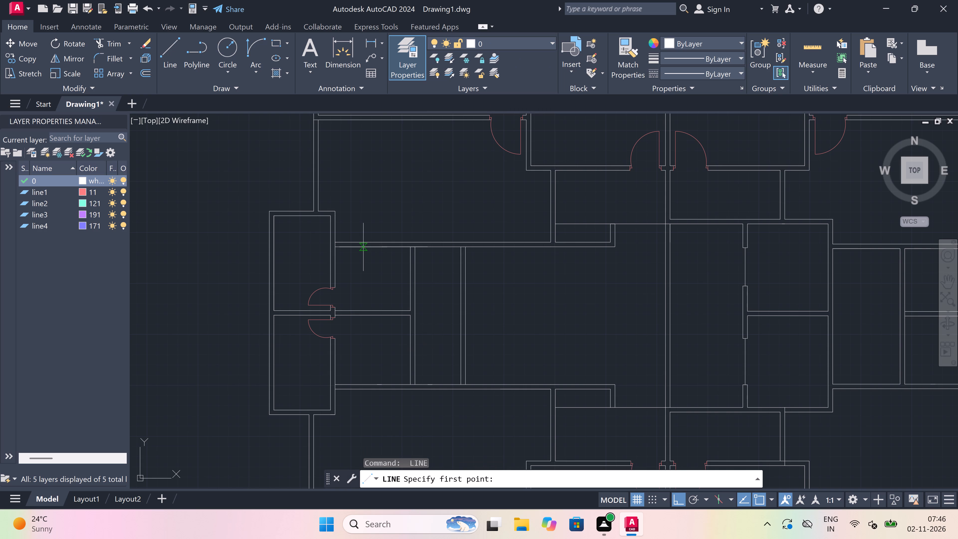
scroll(363, 247, up, 1)
click(371, 237)
click(370, 242)
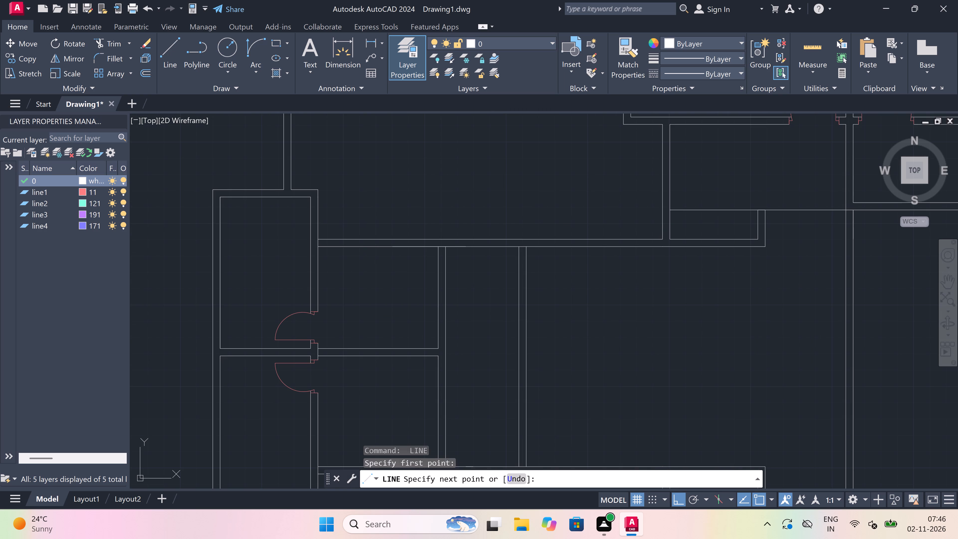
scroll(370, 244, up, 2)
click(371, 249)
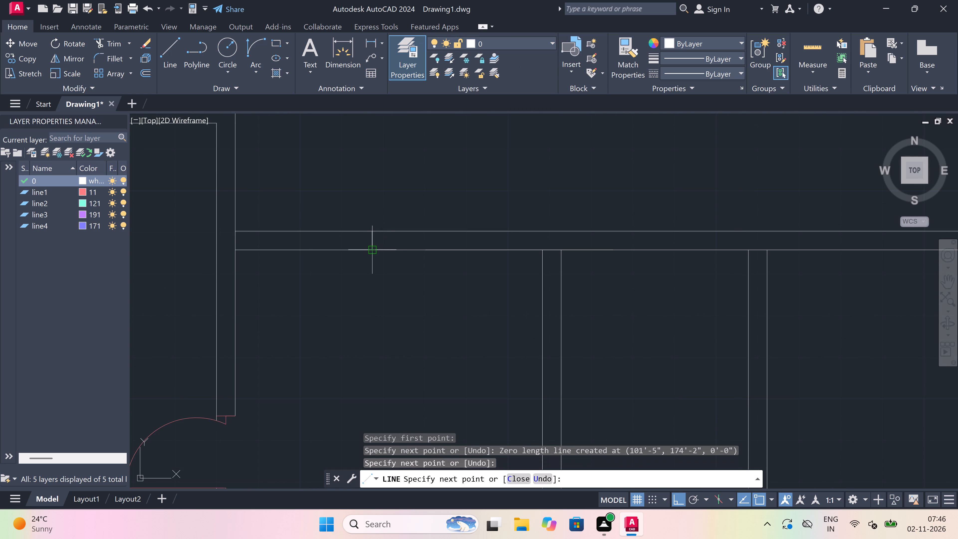
key(Escape)
Trim away both northern horizontal wall lines between the new end line and the small room's east wall.
key(t)
key(r)
key(space)
click(357, 193)
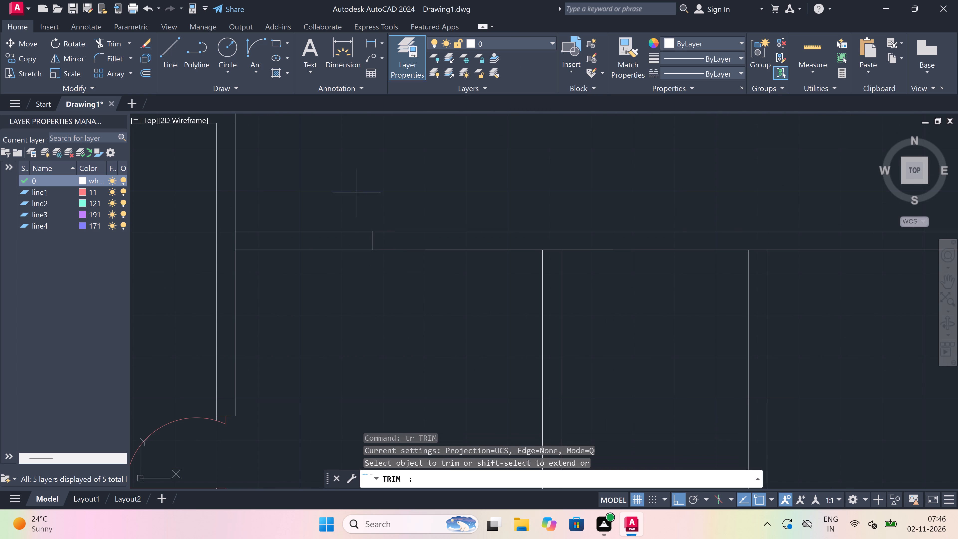
click(325, 282)
key(Escape)
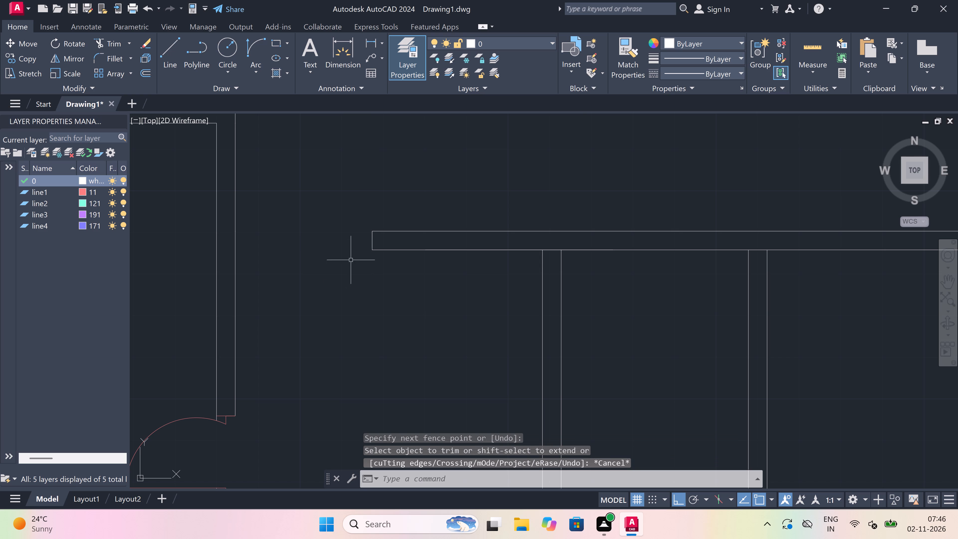
key(space)
key(Escape)
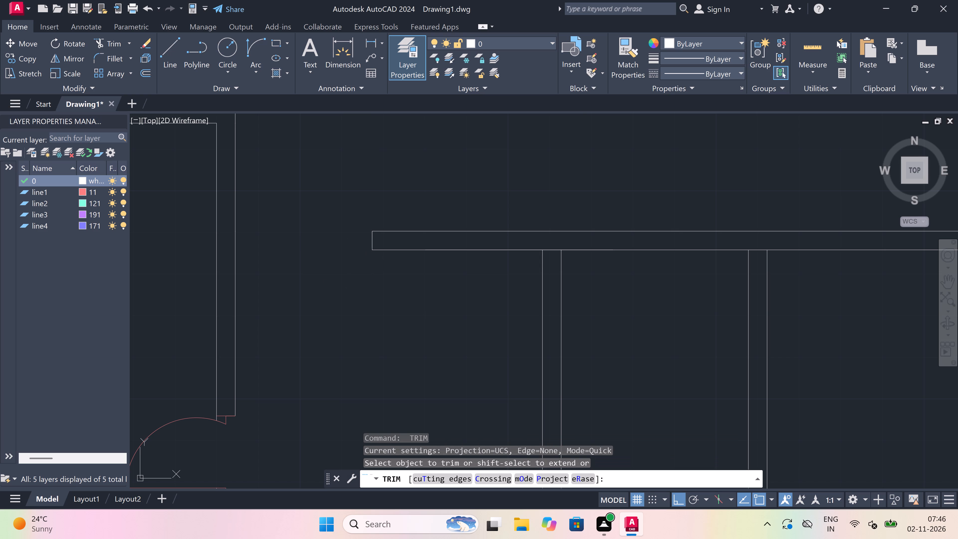
Draw an end line across the southern horizontal wall, vertically aligned with the northern wall's west end.
key(l)
key(space)
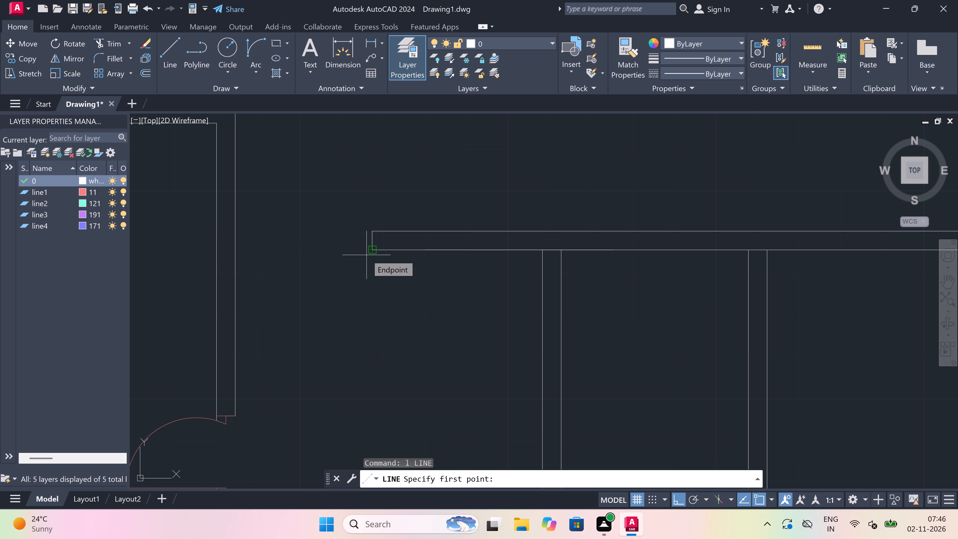
scroll(367, 255, down, 3)
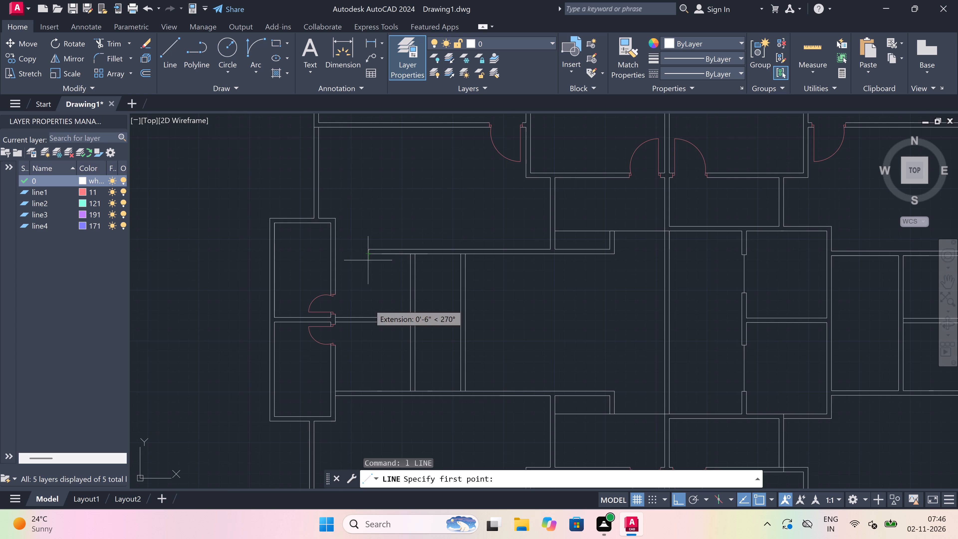
click(368, 391)
scroll(369, 395, up, 3)
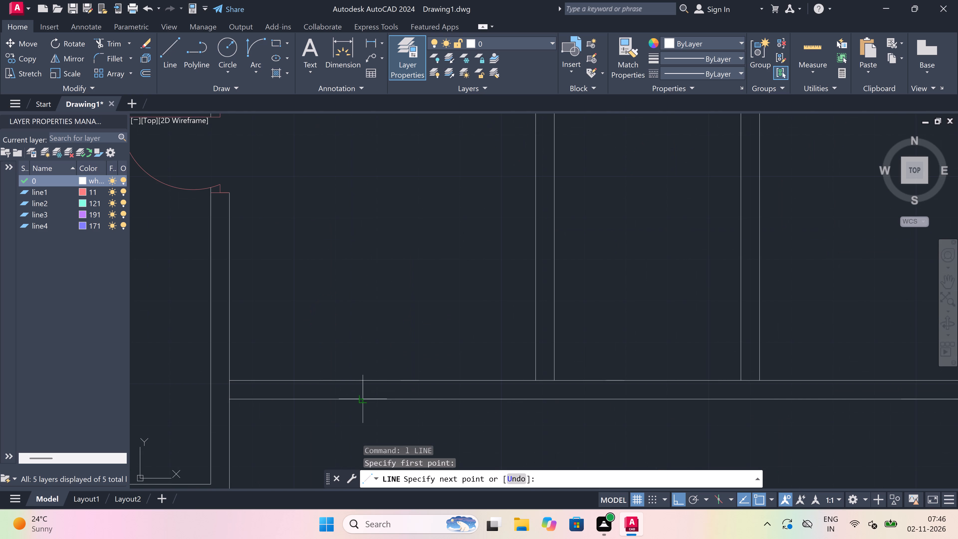
click(363, 401)
key(Escape)
Trim away both southern horizontal wall lines between the new end line and the small room's east wall.
key(t)
key(r)
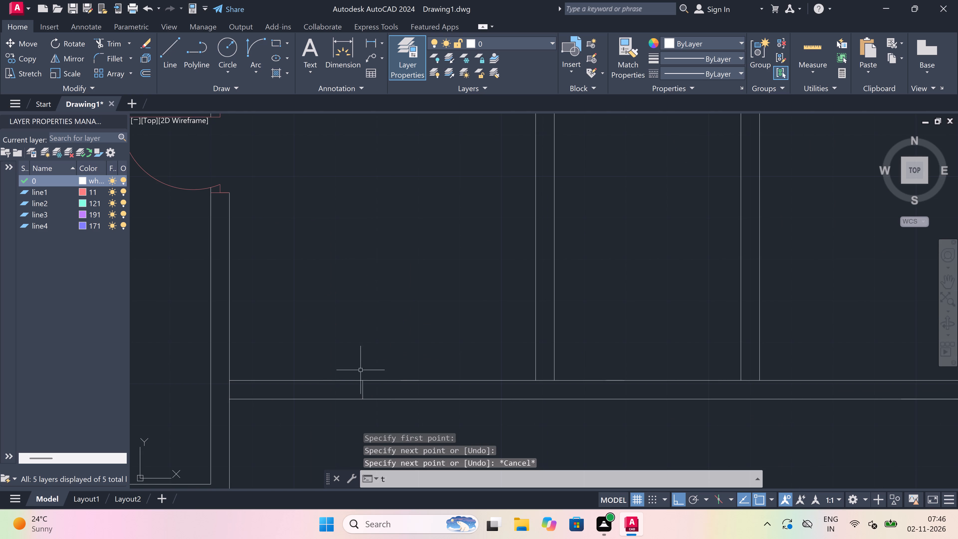
key(space)
click(331, 321)
click(268, 421)
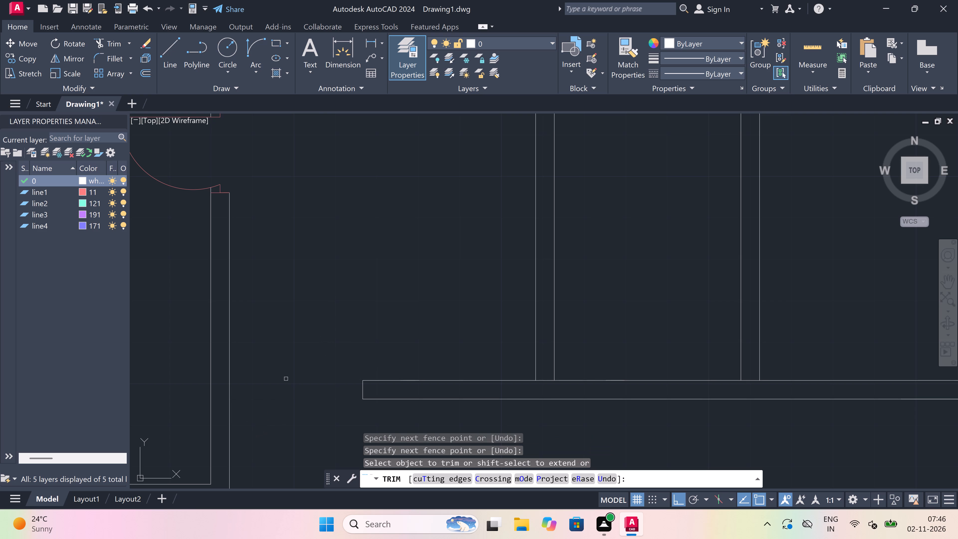
key(Escape)
Draw a vertical line from the northern to the southern horizontal wall, just west of the first partition.
scroll(286, 378, down, 3)
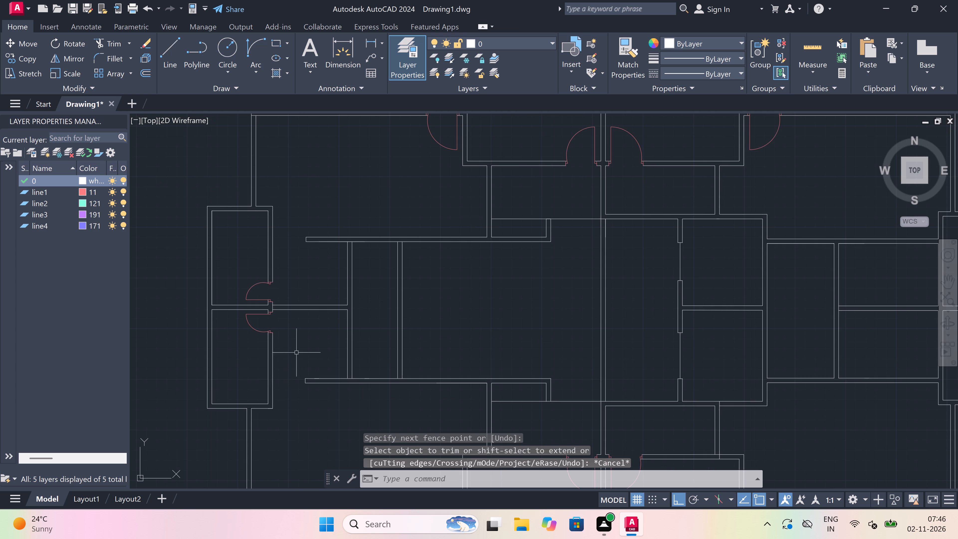
scroll(309, 333, up, 2)
scroll(309, 333, down, 2)
scroll(315, 329, up, 1)
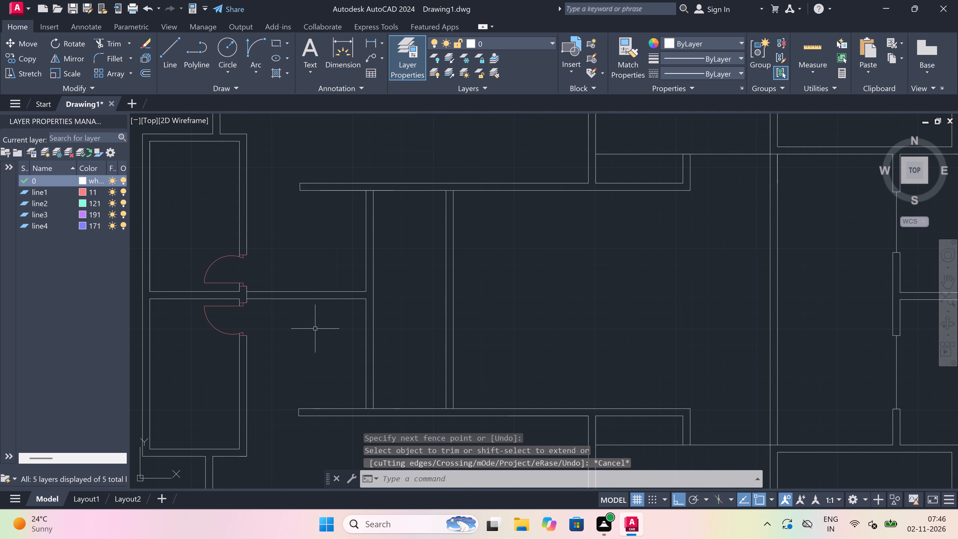
key(l)
key(space)
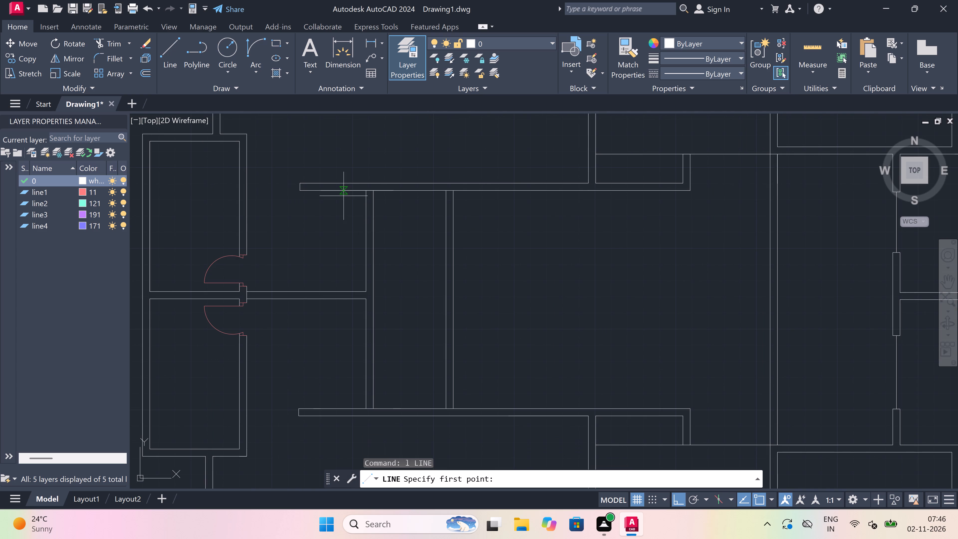
drag(337, 190, 334, 193)
click(337, 408)
key(Escape)
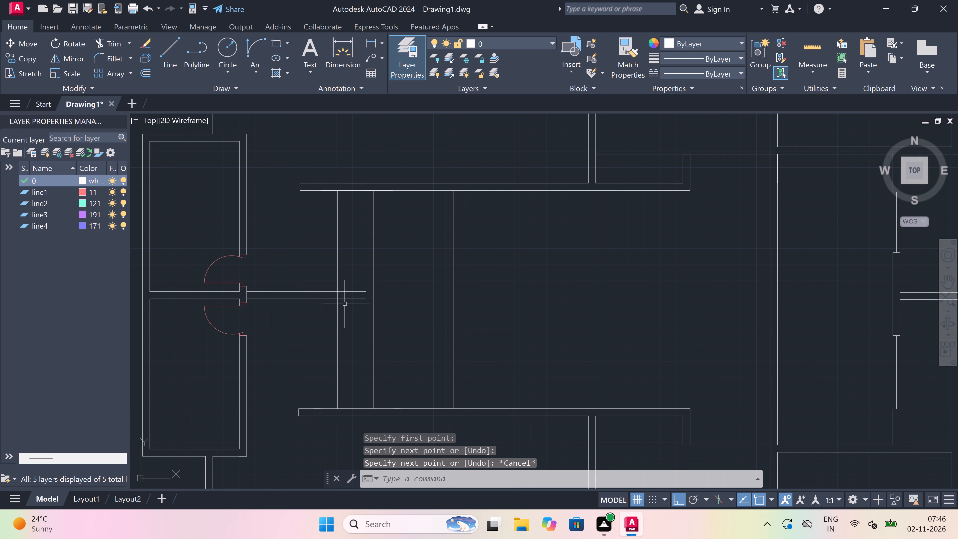
Trim the new vertical line where it passes between the dividing wall's two lines.
key(t)
text(r)
key(space)
scroll(333, 292, up, 2)
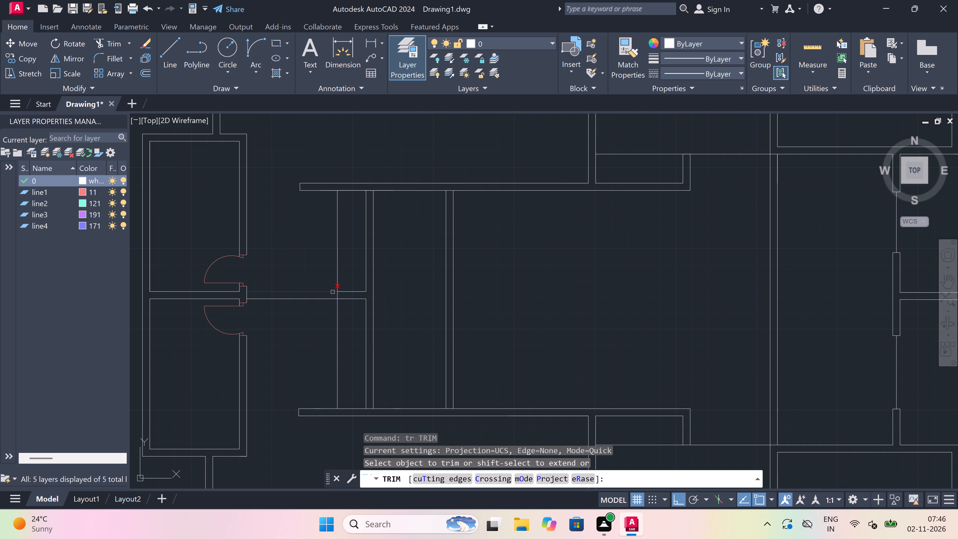
scroll(333, 292, up, 1)
click(327, 297)
click(360, 301)
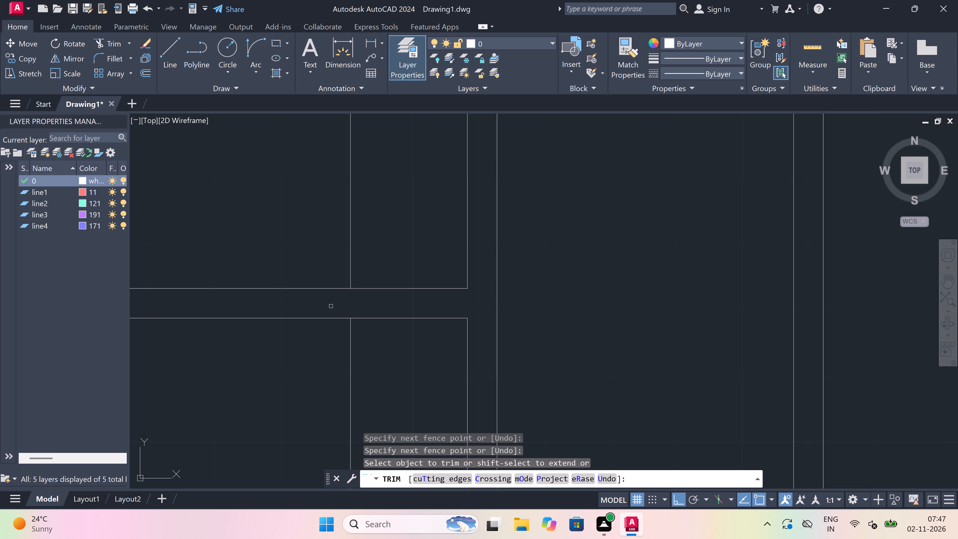
key(Escape)
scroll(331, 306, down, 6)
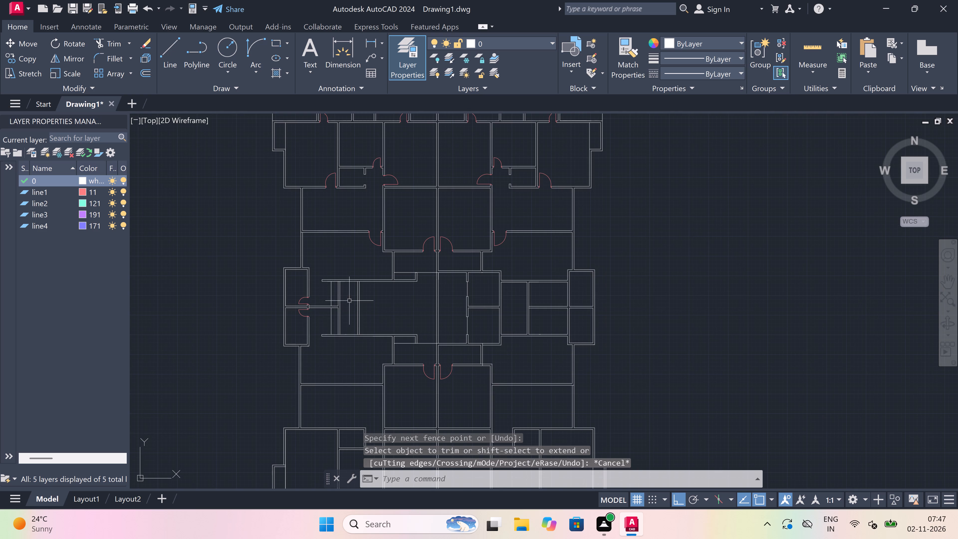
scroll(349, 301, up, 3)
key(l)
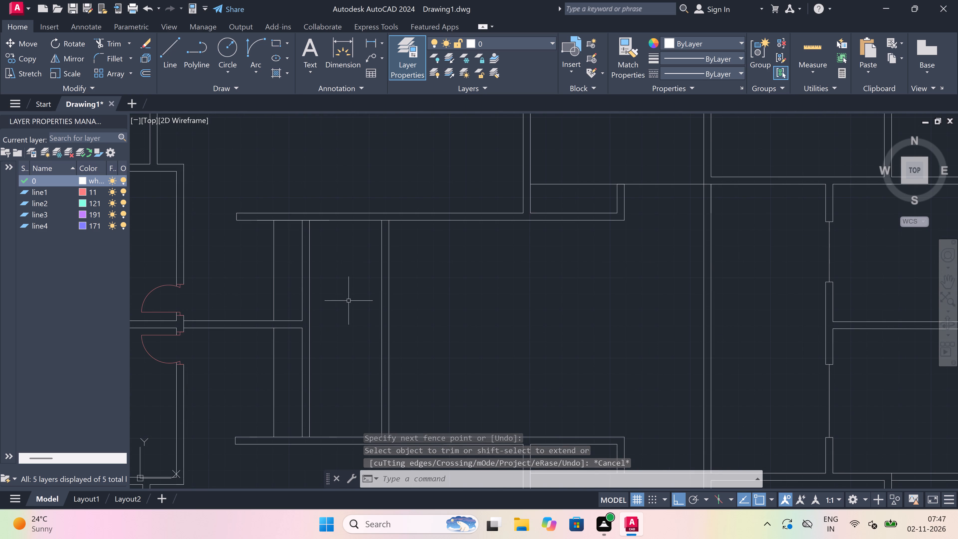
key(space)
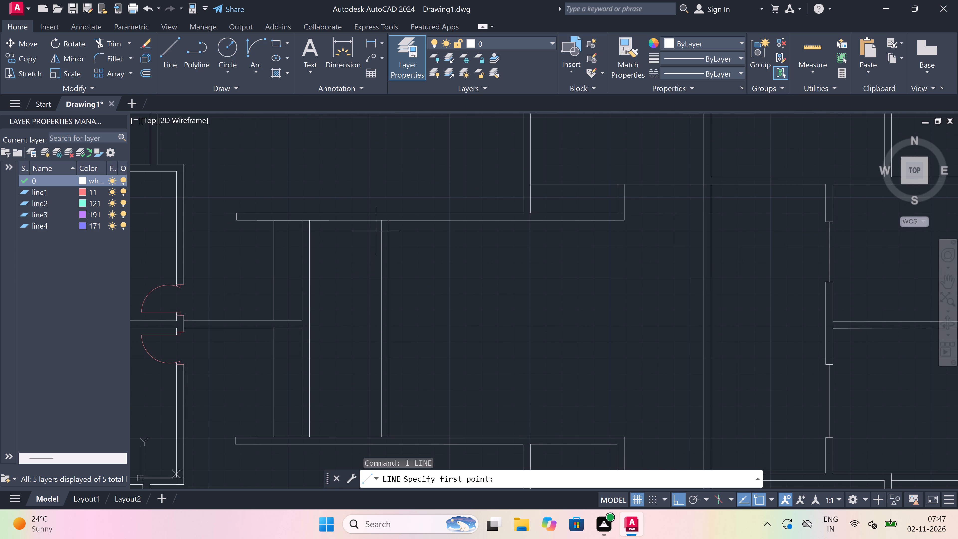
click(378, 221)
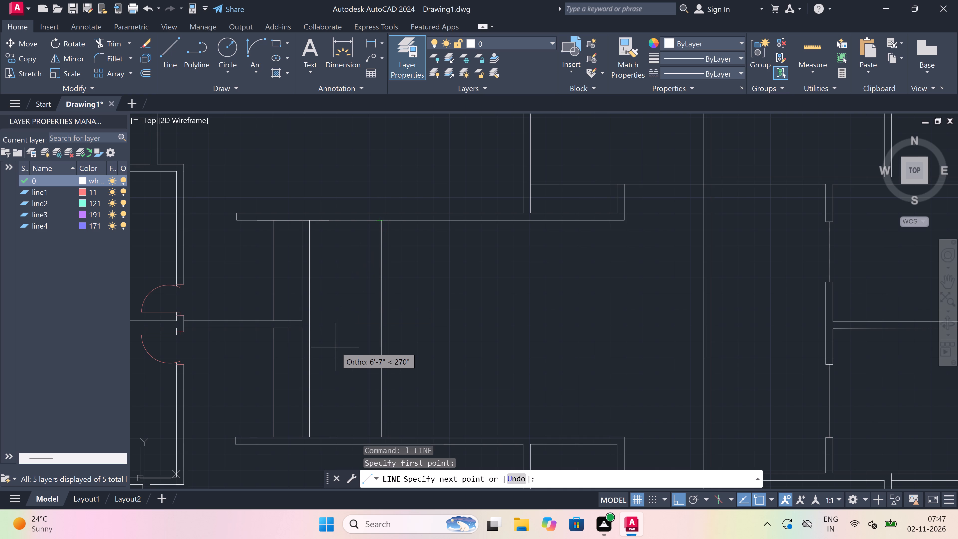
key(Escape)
Draw a diagonal line from the second partition's west face at the northern wall to the first partition's east face at the southern wall.
key(space)
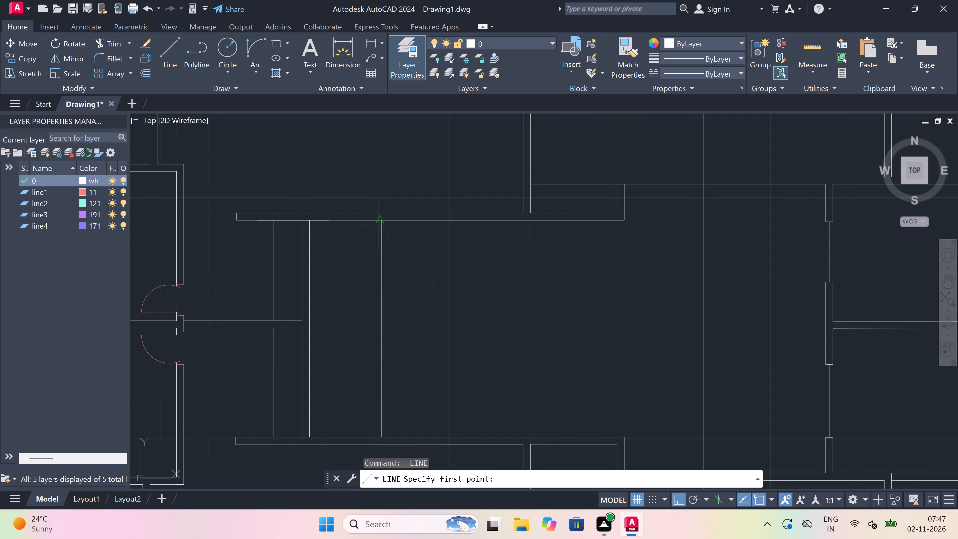
scroll(380, 223, up, 3)
click(384, 208)
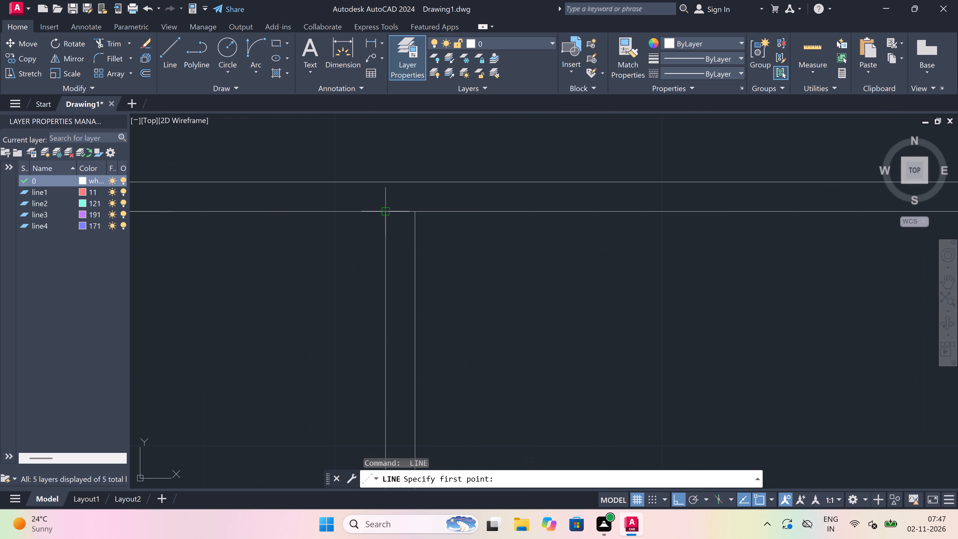
scroll(384, 207, down, 3)
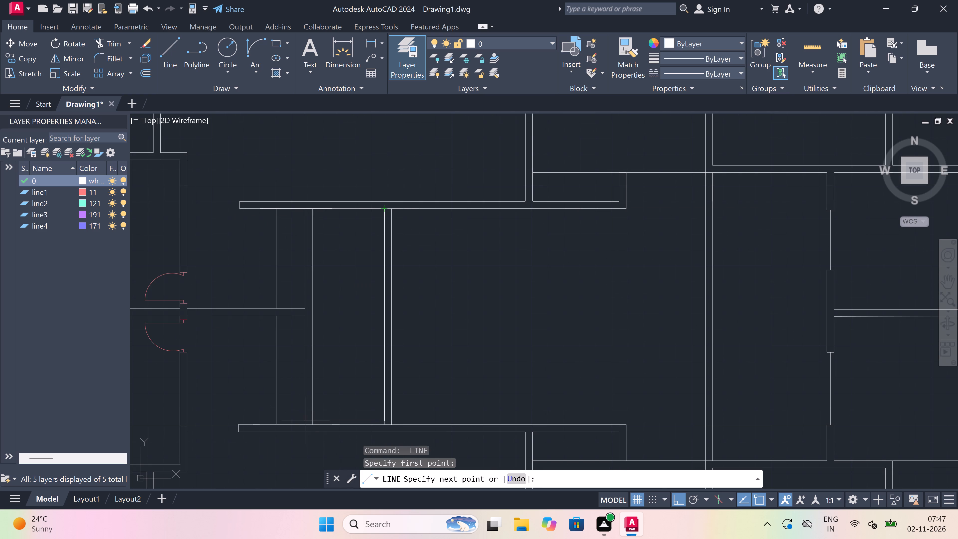
scroll(315, 436, up, 3)
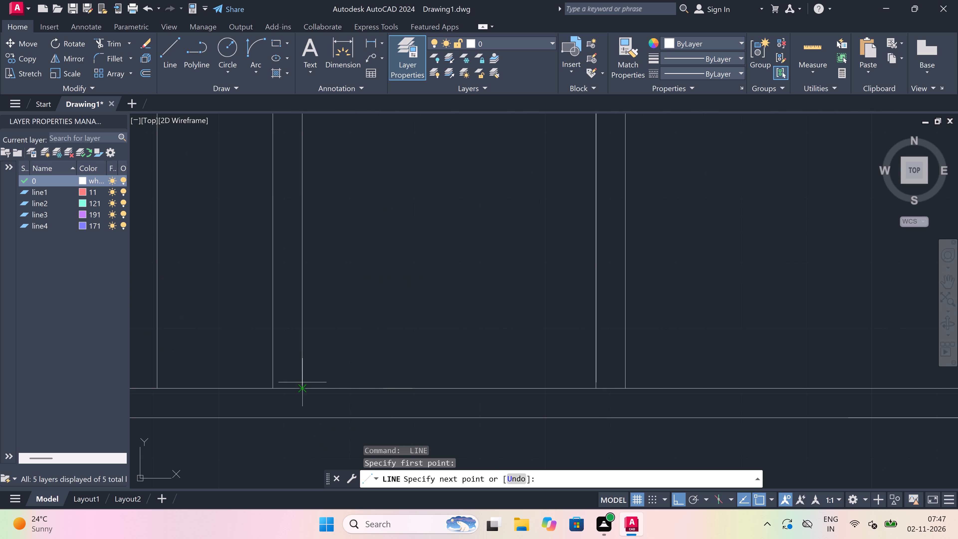
click(301, 382)
key(Escape)
Draw the opposite diagonal from the southern to the northern wall to complete the cross between the two western partitions.
key(space)
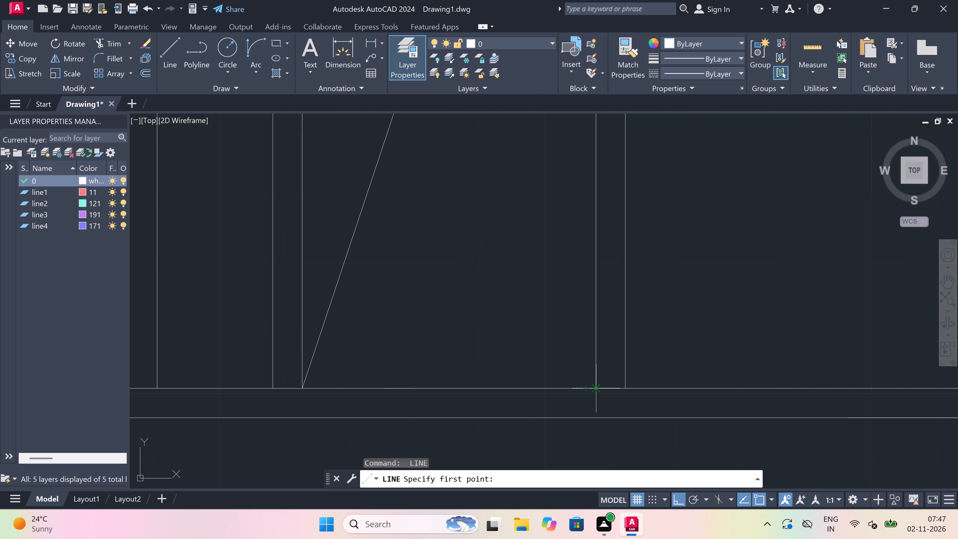
scroll(597, 385, up, 3)
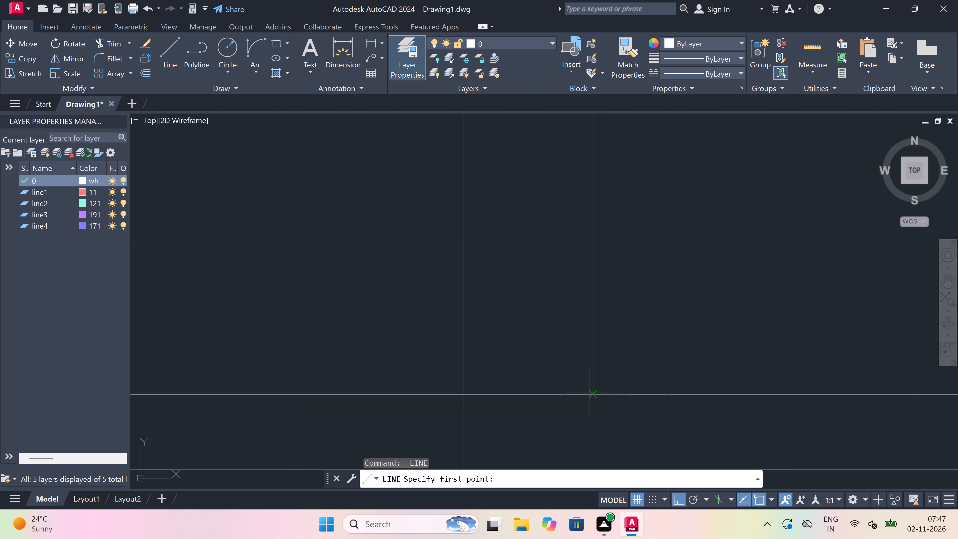
click(592, 394)
scroll(592, 394, down, 4)
scroll(585, 373, down, 5)
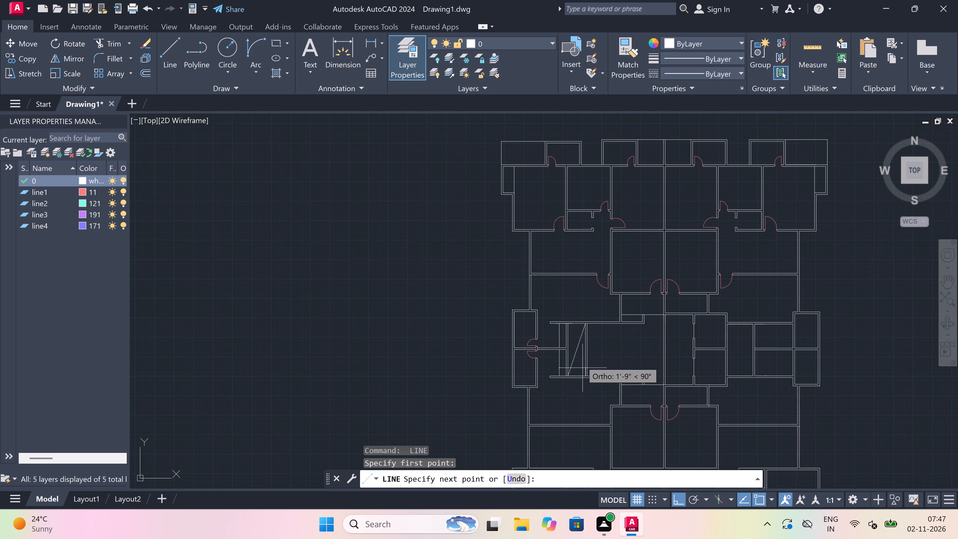
scroll(569, 325, up, 4)
scroll(546, 313, up, 4)
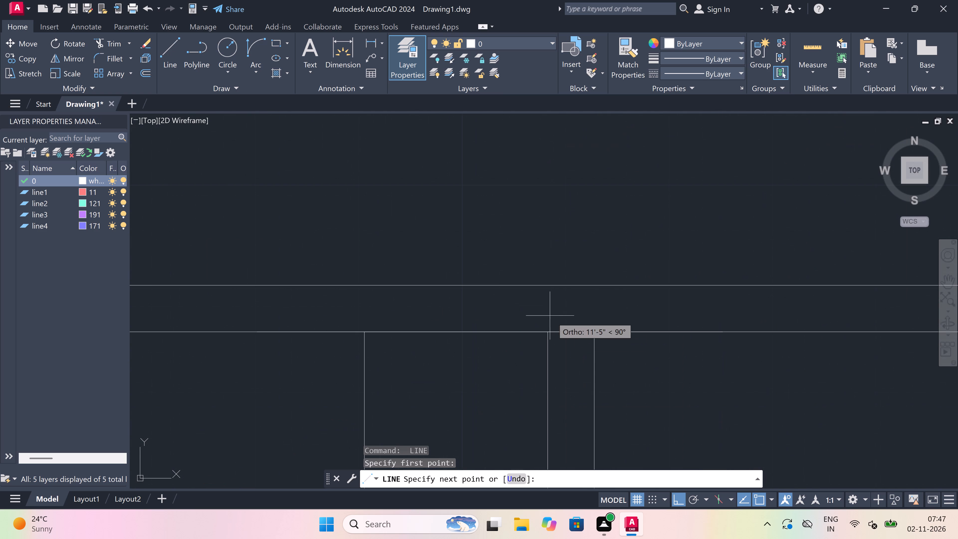
click(592, 332)
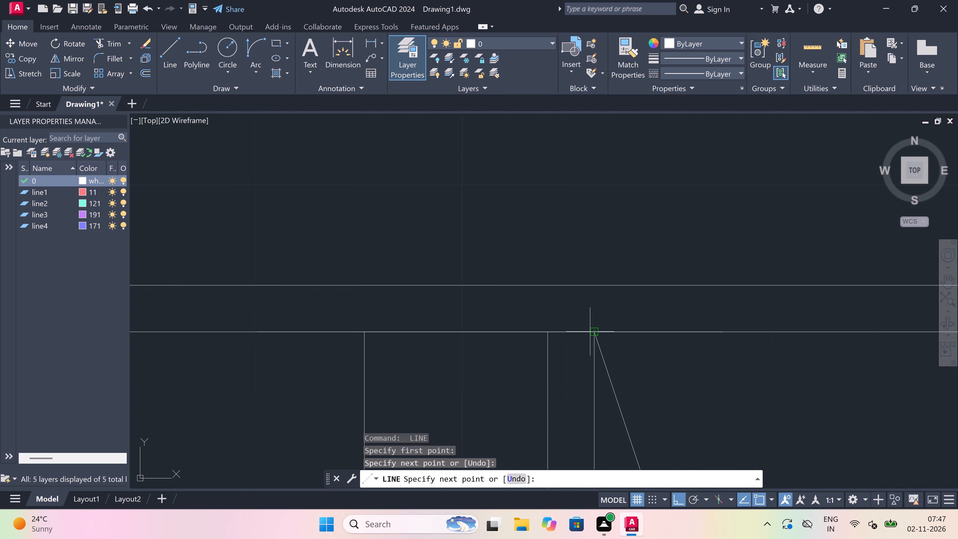
key(Escape)
Make line1 the current layer.
scroll(367, 317, down, 6)
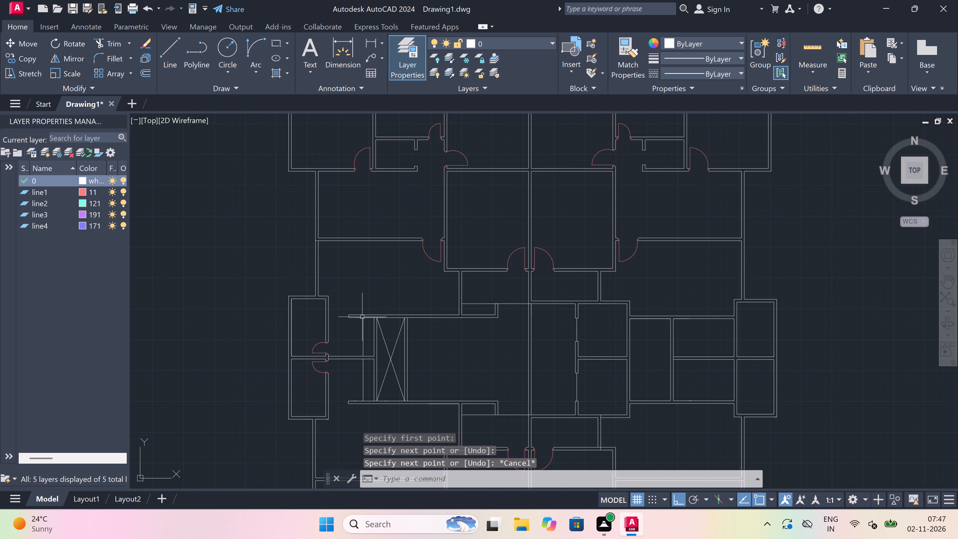
scroll(362, 317, down, 2)
scroll(408, 325, up, 2)
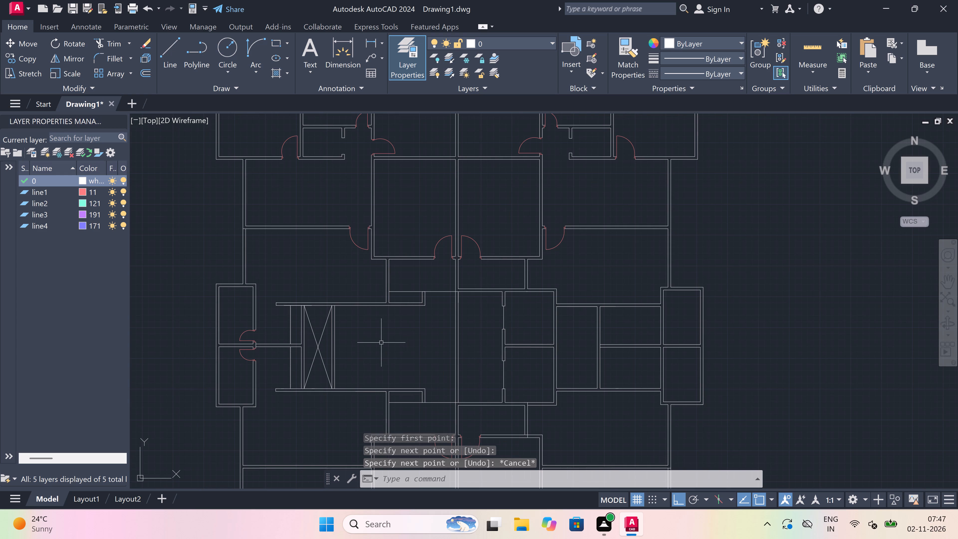
scroll(381, 343, up, 1)
key(space)
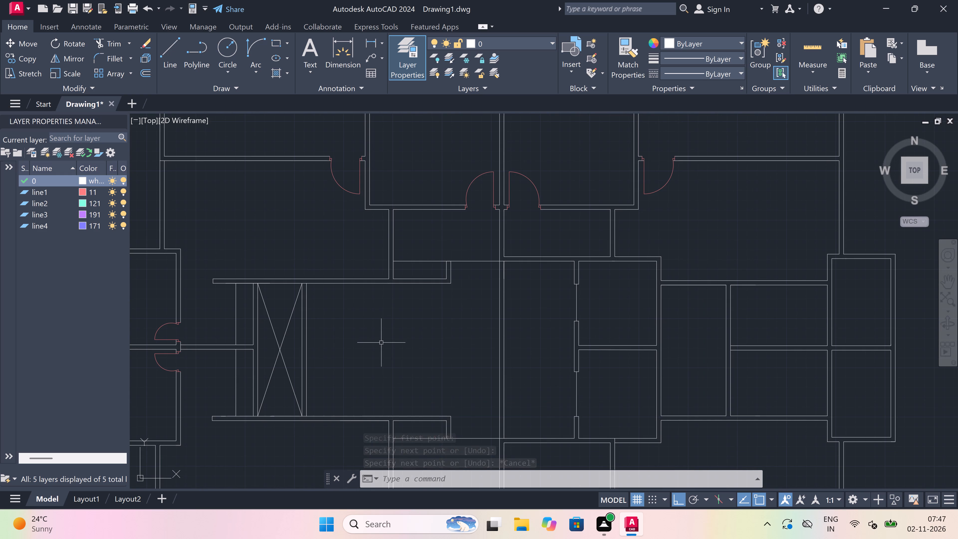
scroll(381, 343, down, 4)
scroll(398, 337, up, 3)
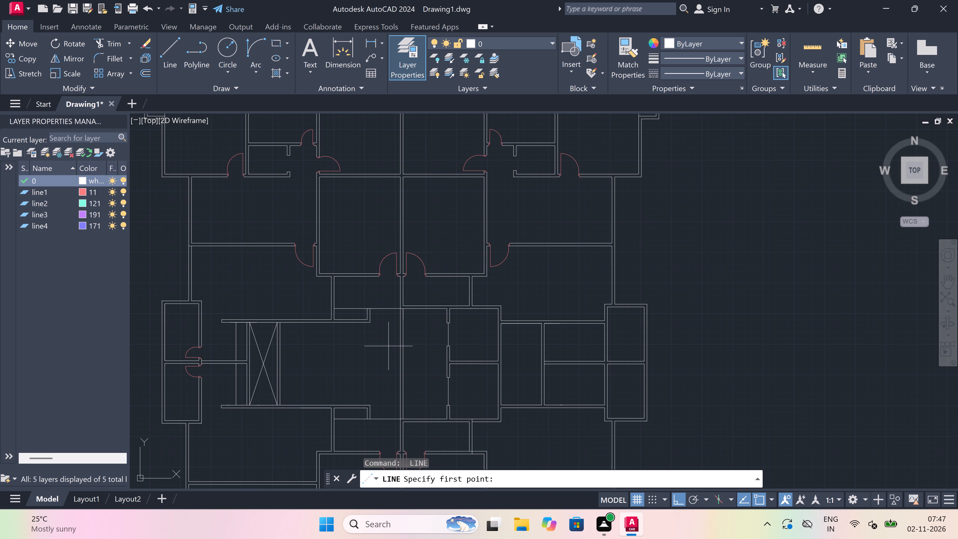
scroll(388, 346, down, 2)
scroll(435, 347, up, 1)
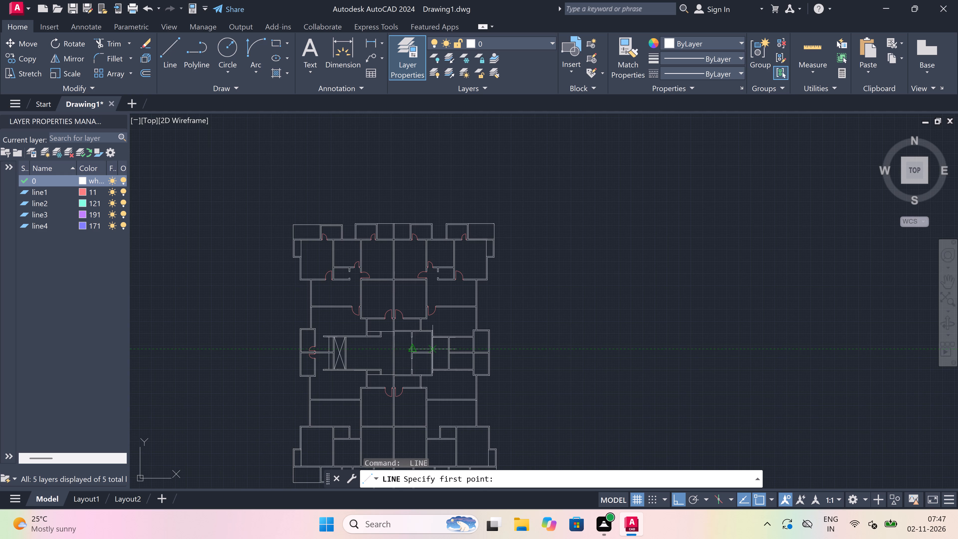
scroll(435, 347, up, 1)
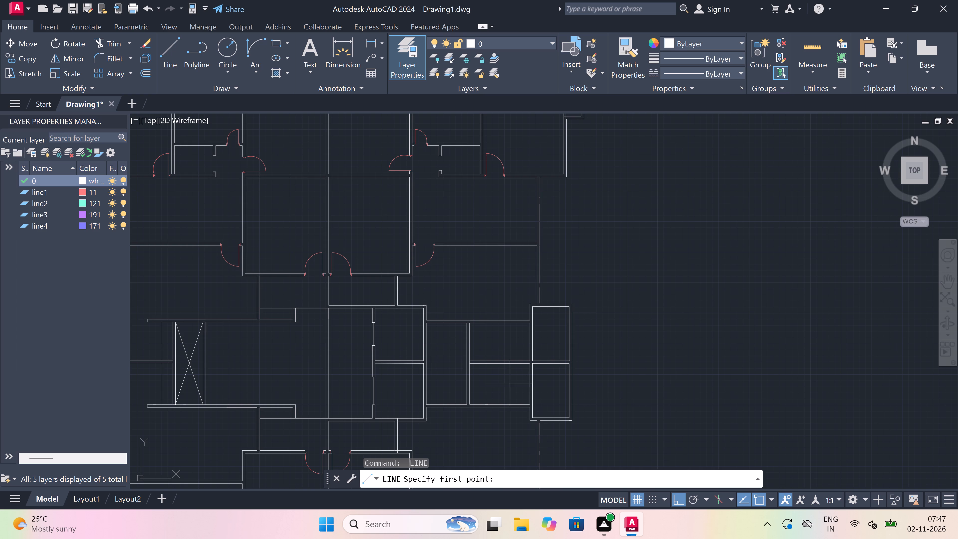
scroll(506, 409, up, 2)
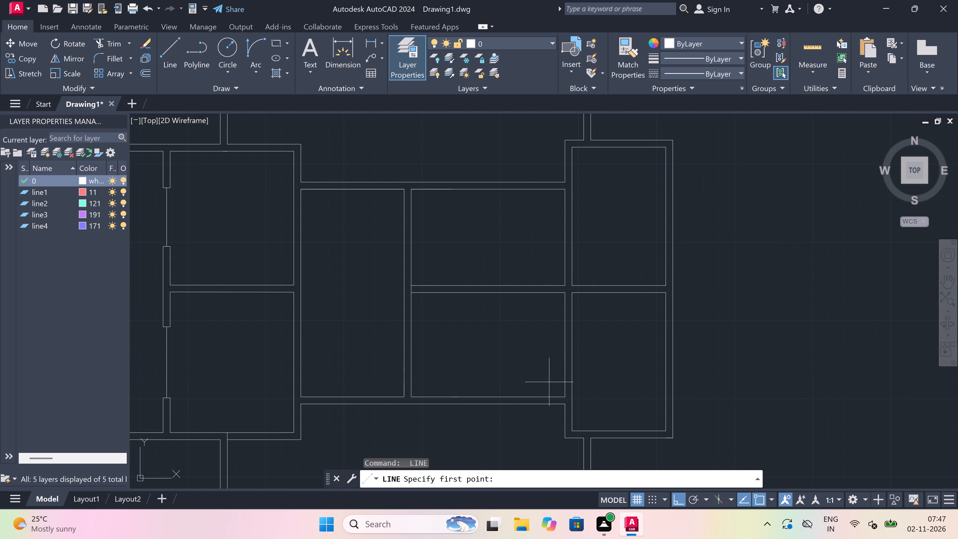
click(506, 44)
click(509, 66)
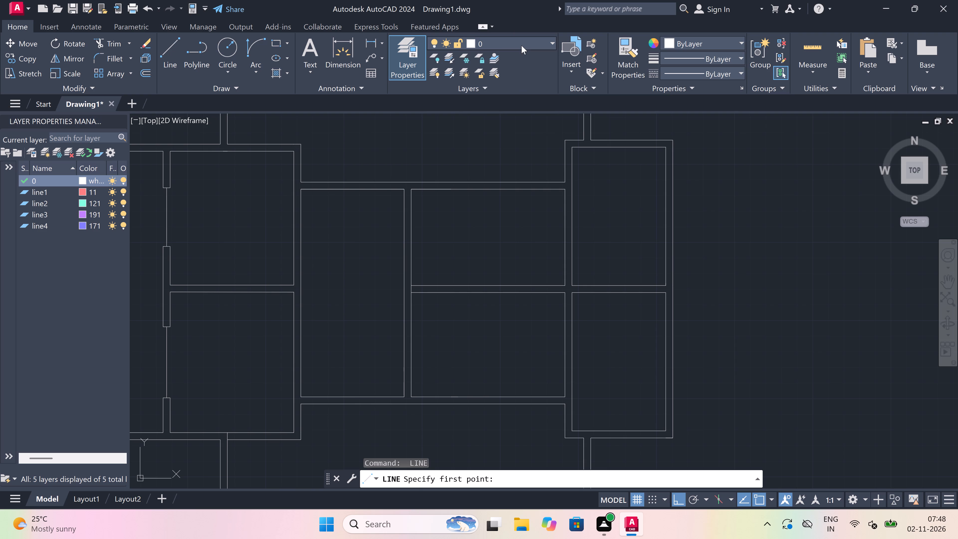
click(521, 45)
click(522, 74)
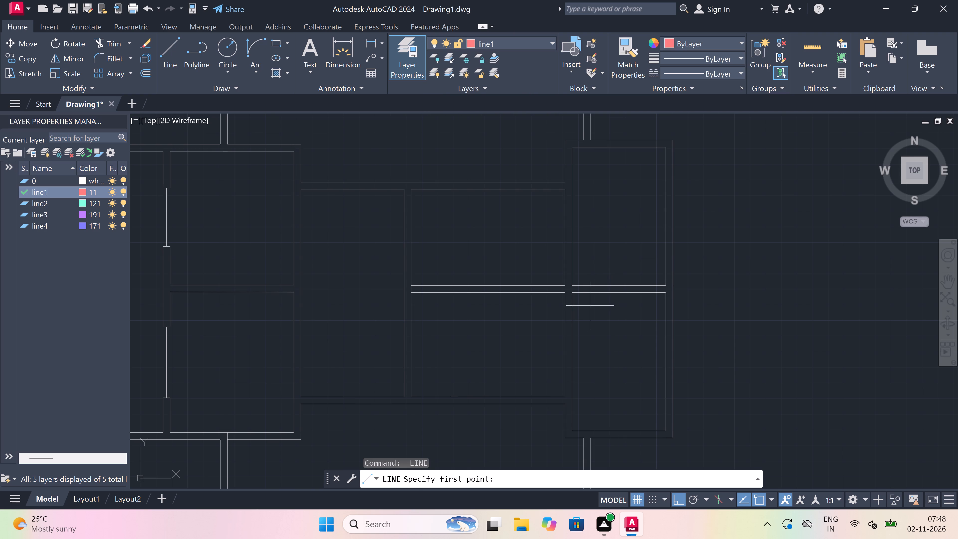
Draw a jamb across the eastern rooms' vertical wall just north of the wall junction, with a 2" stub north from its midpoint and a 2' leaf east.
key(space)
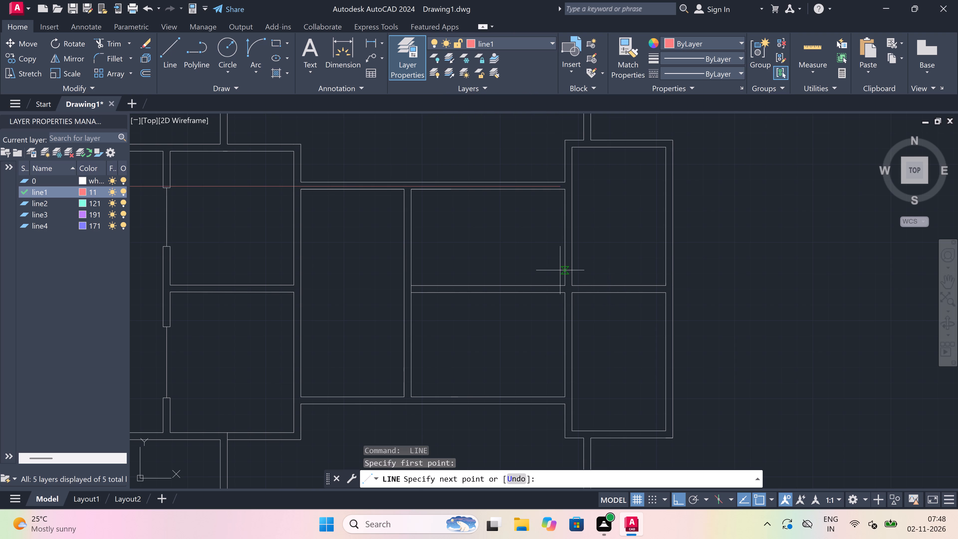
key(Escape)
key(space)
scroll(564, 275, up, 3)
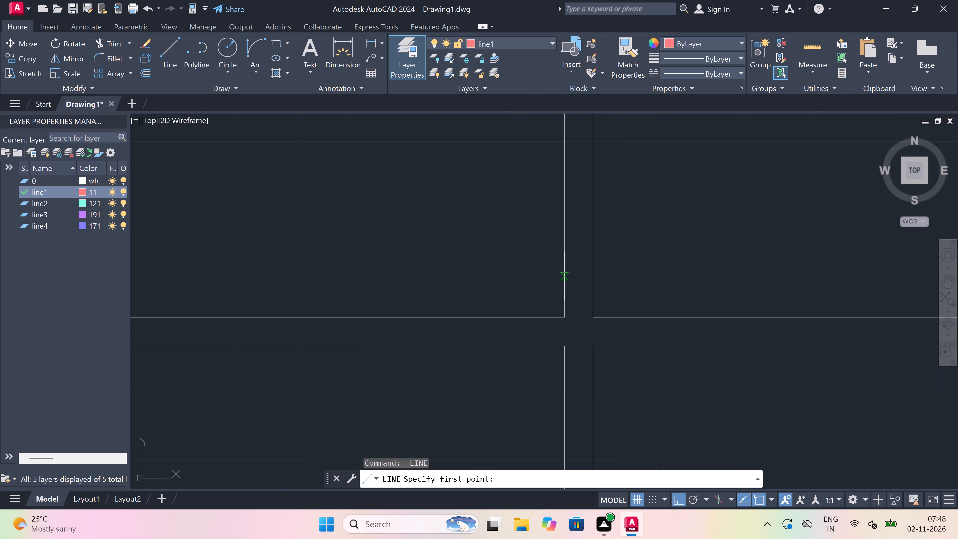
drag(565, 295, 565, 298)
drag(595, 296, 588, 297)
drag(582, 296, 582, 285)
key(2)
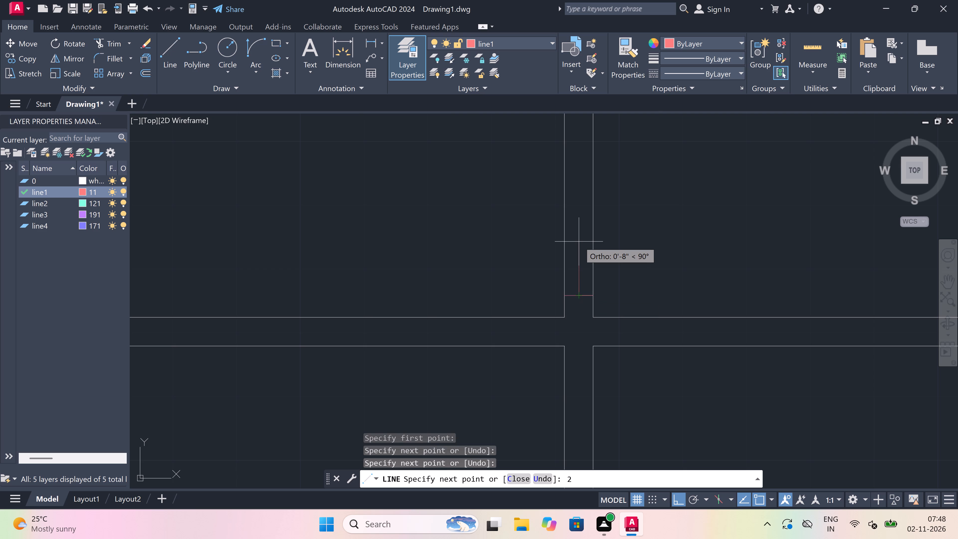
key(shift+quotedbl)
key(space)
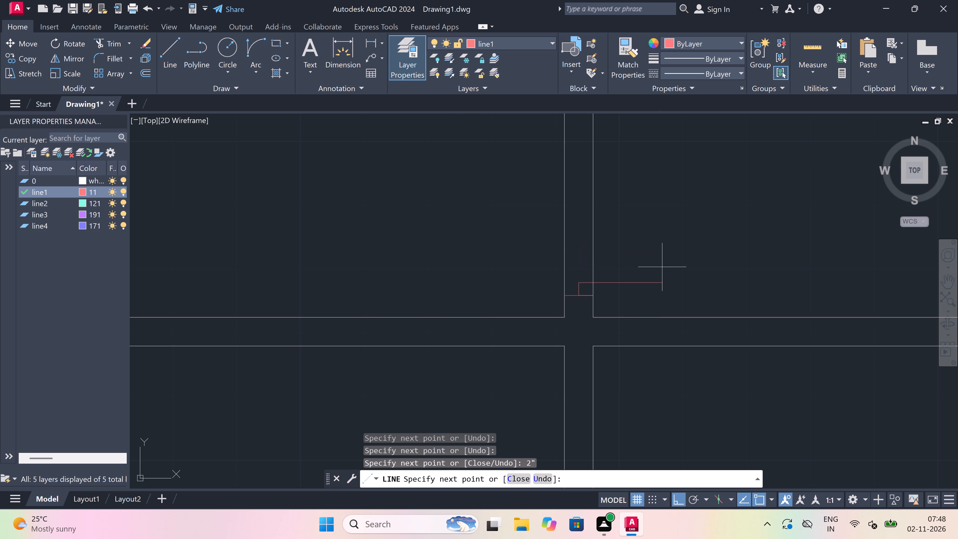
key(2)
key(apostrophe)
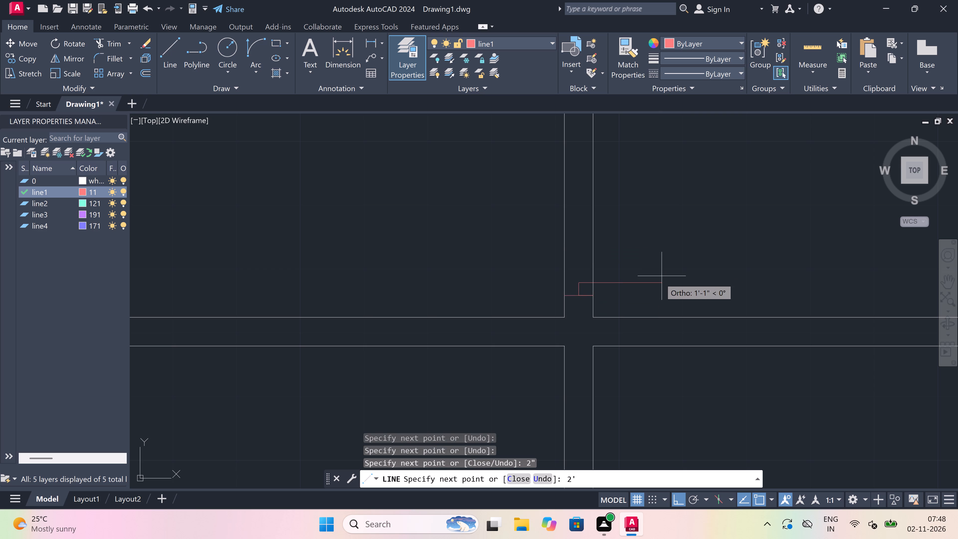
key(space)
key(Escape)
Draw the opposite jamb across the same wall farther north, with a 2" stub running south from its midpoint.
key(space)
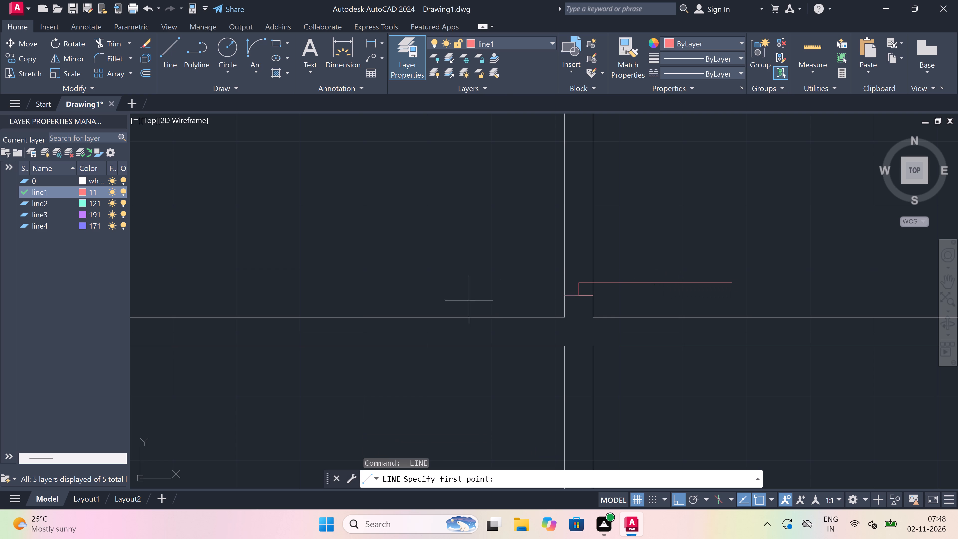
scroll(463, 302, down, 4)
scroll(476, 281, up, 3)
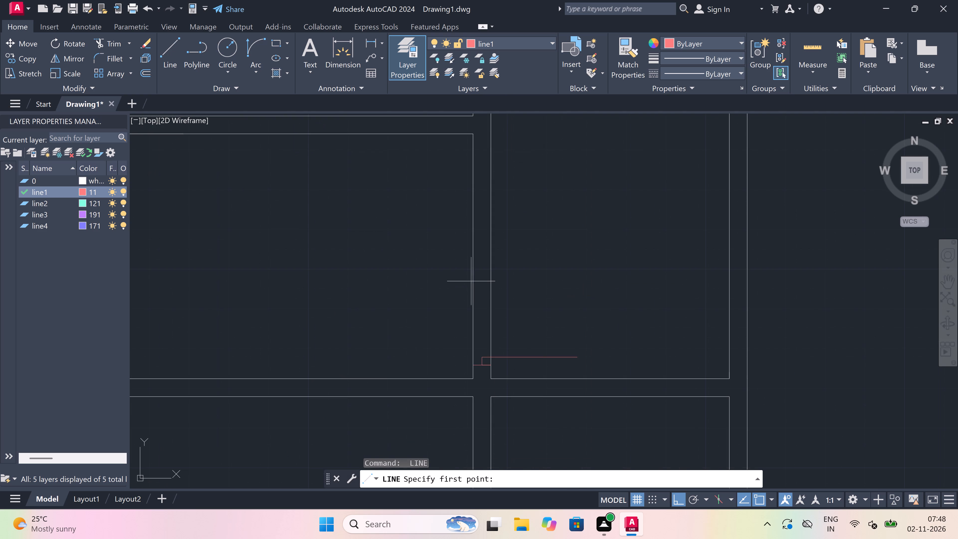
click(471, 281)
click(491, 277)
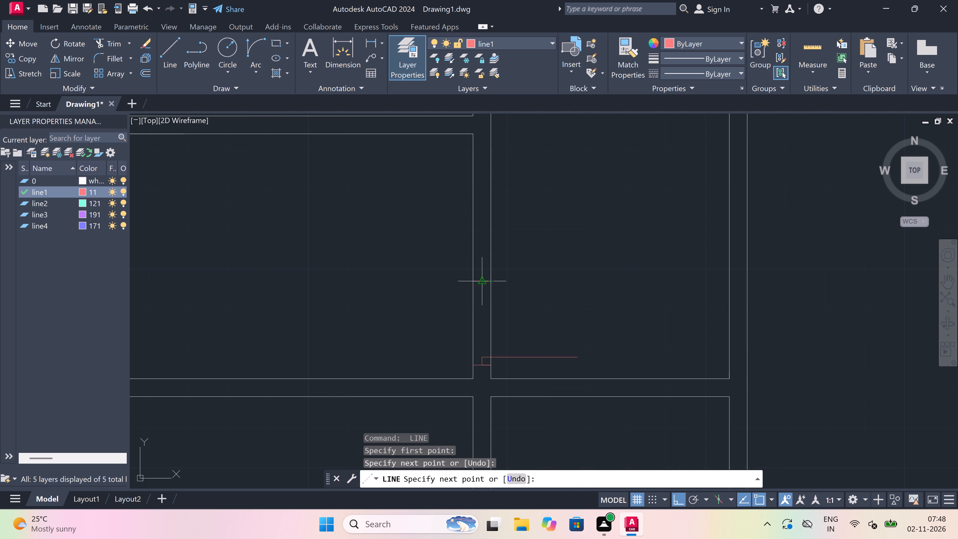
click(484, 277)
key(2)
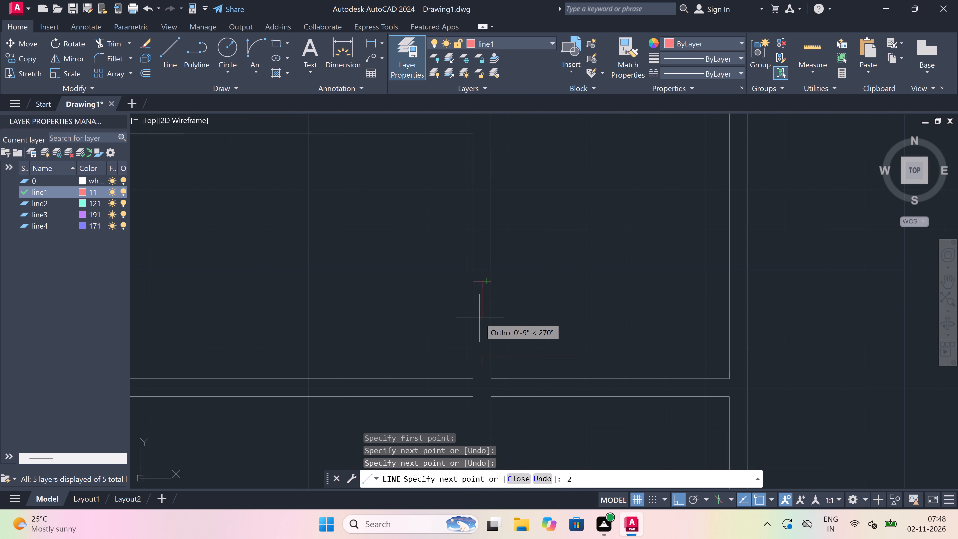
text(")
key(space)
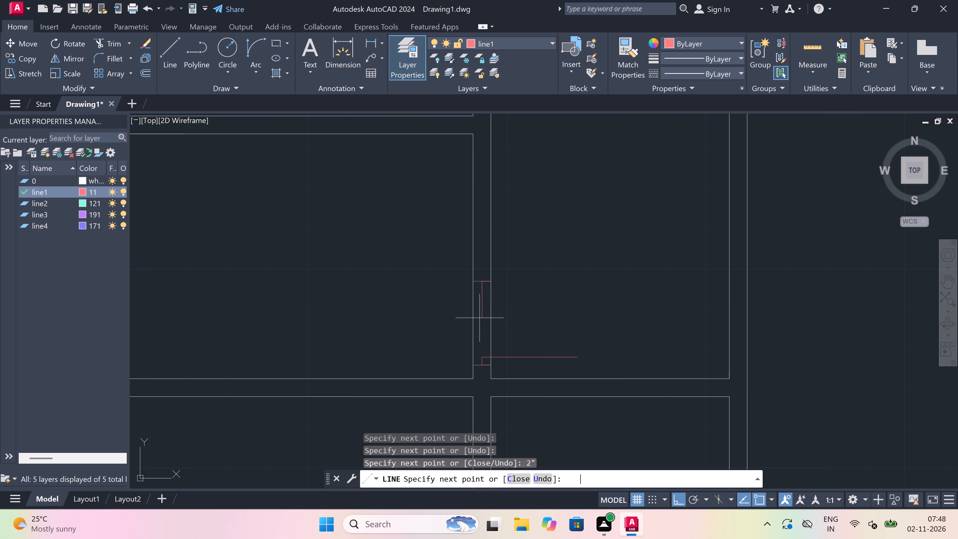
key(Escape)
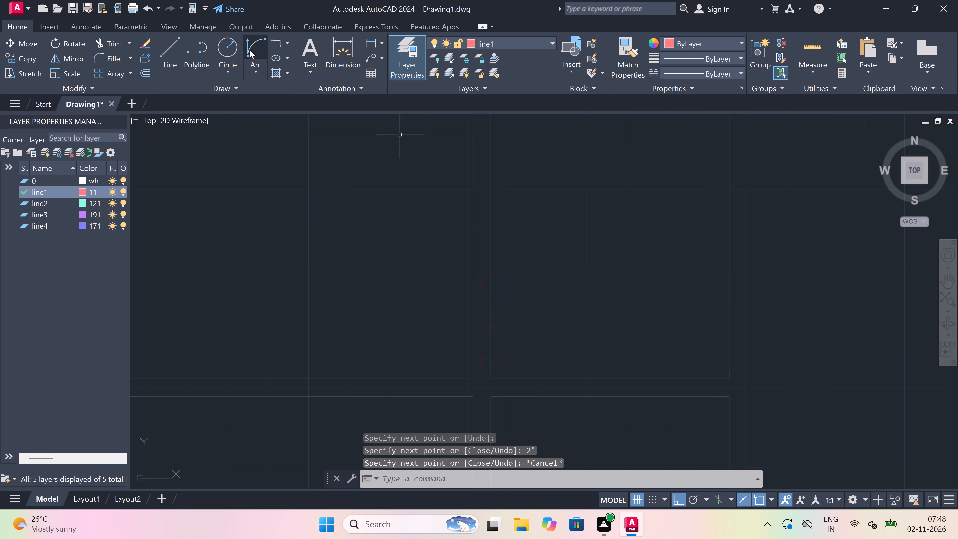
Draw the door swing arc from the east end of the 2' leaf to the end of the northern jamb's stub.
click(254, 44)
scroll(550, 366, up, 2)
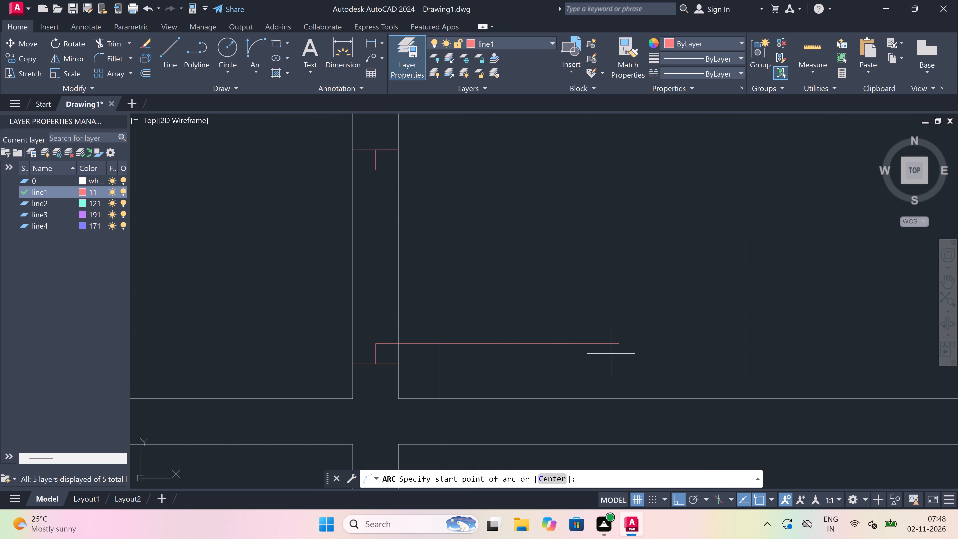
drag(616, 346, 616, 344)
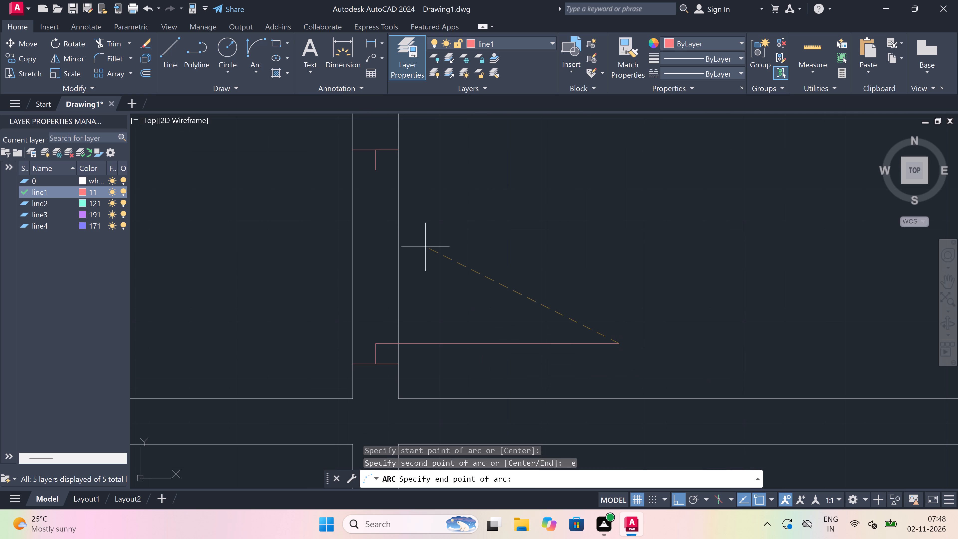
click(376, 167)
click(576, 197)
Trim away both vertical wall lines between the two jambs of the door north of the eastern wall junction.
key(t)
key(r)
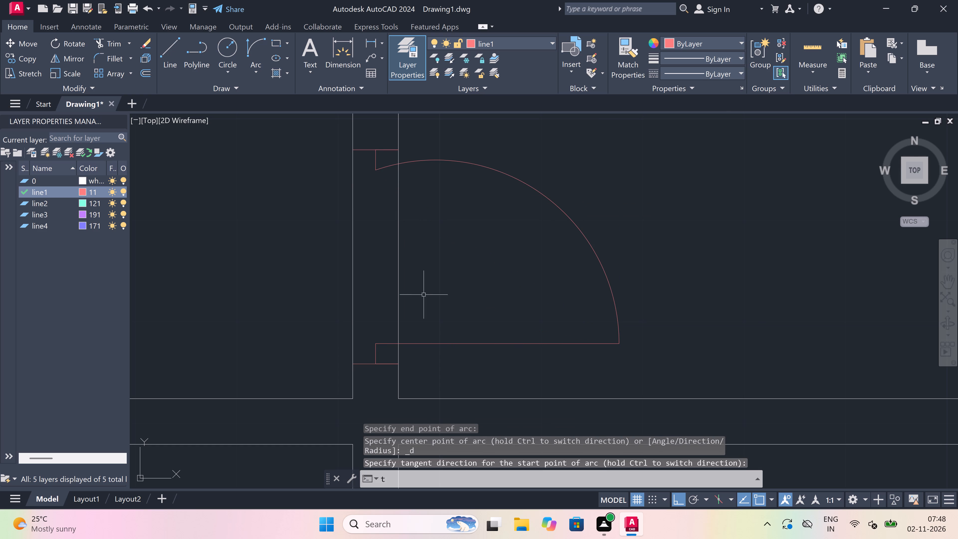
key(space)
drag(426, 285, 406, 288)
drag(270, 285, 287, 279)
click(491, 278)
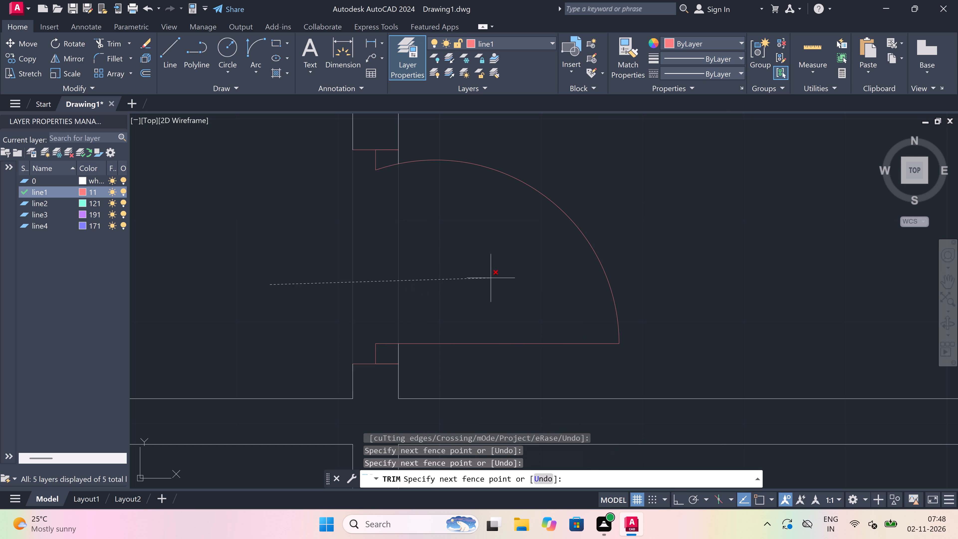
key(Escape)
Draw a jamb across the eastern rooms' vertical wall just south of the junction, with a 2" stub south from its midpoint.
scroll(491, 278, down, 5)
scroll(486, 302, up, 1)
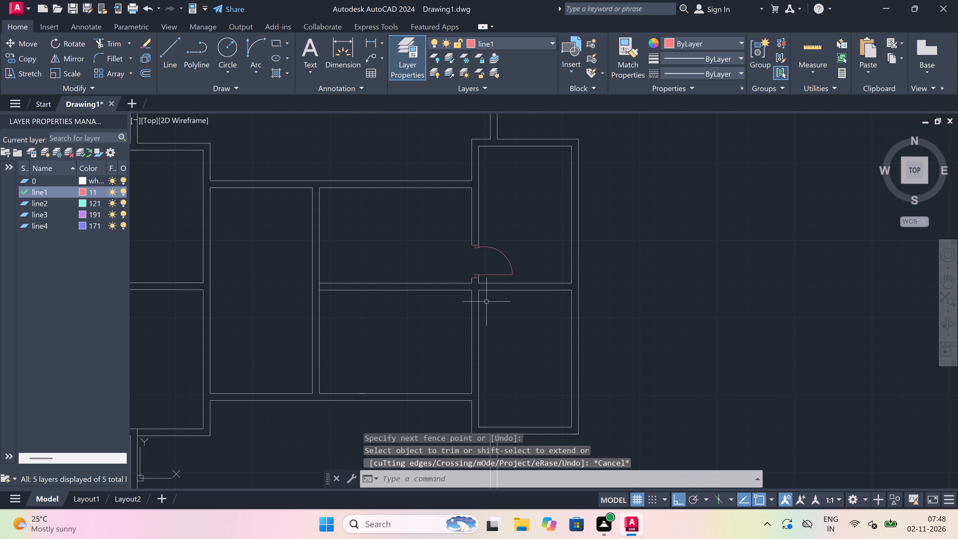
key(l)
key(space)
scroll(479, 294, up, 1)
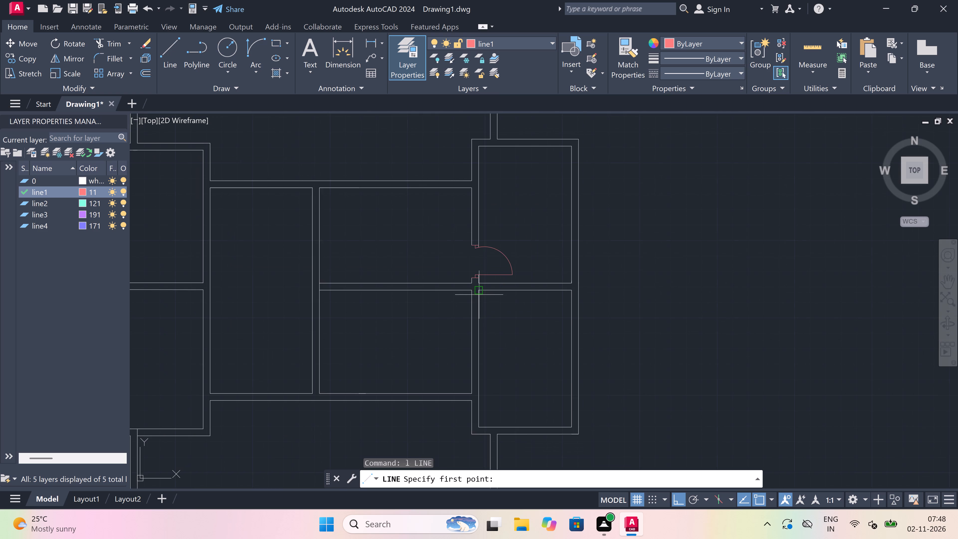
scroll(479, 295, up, 2)
click(448, 296)
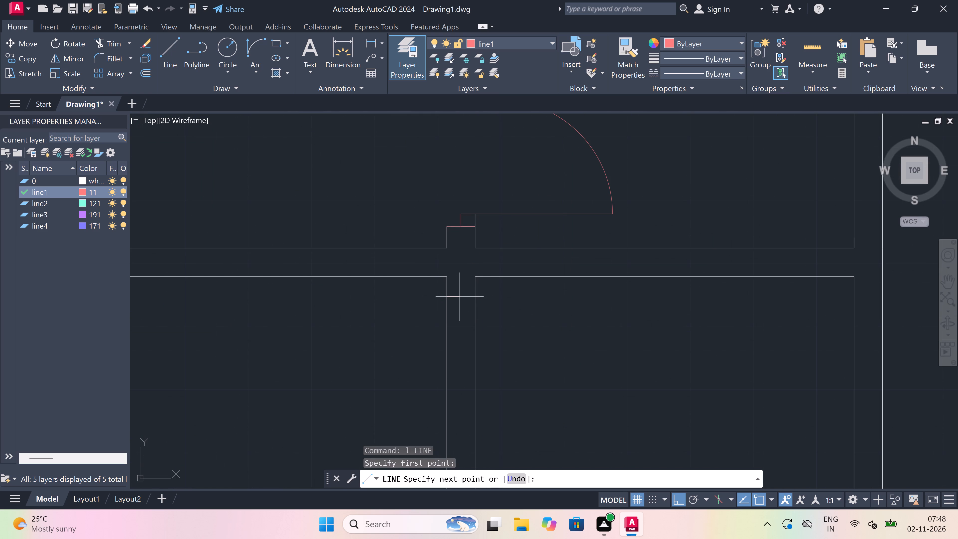
click(473, 296)
click(457, 296)
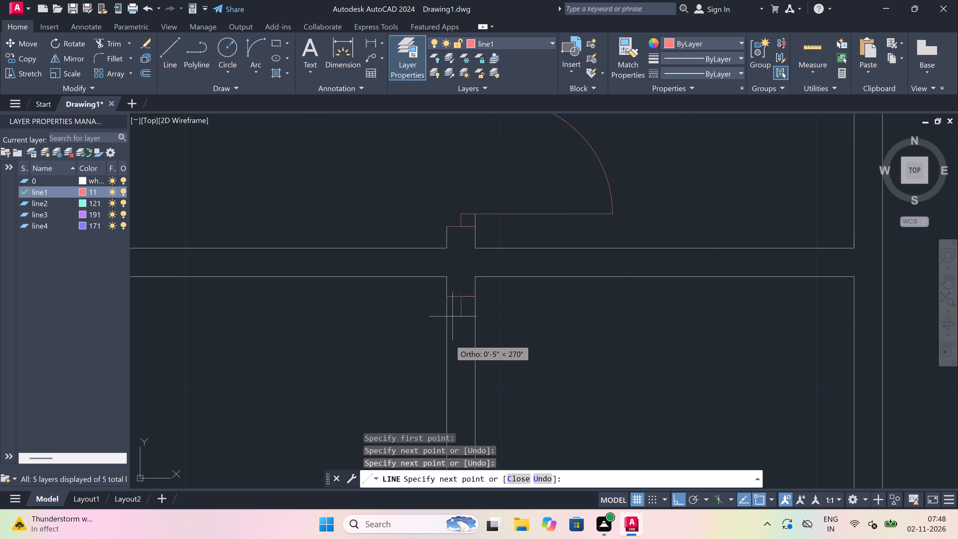
key(2)
text(")
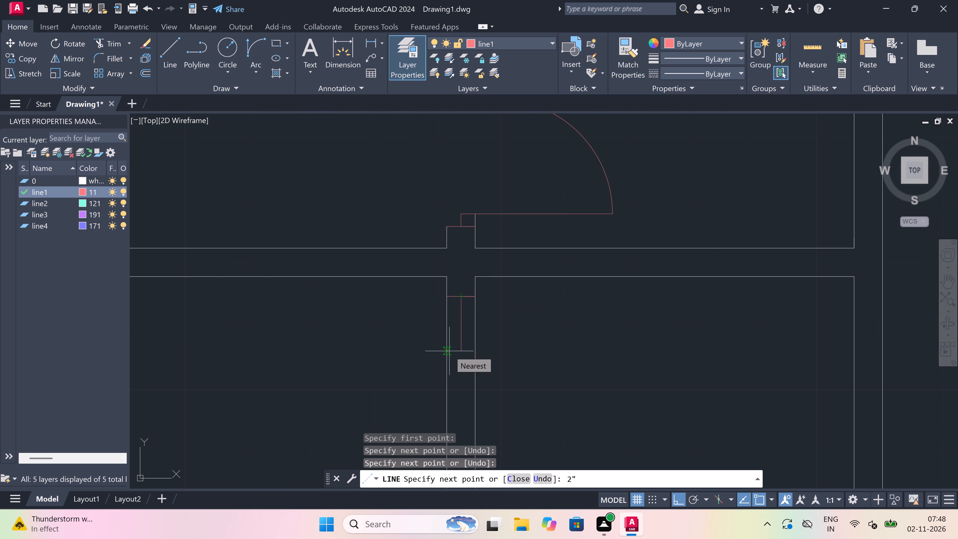
key(space)
key(2)
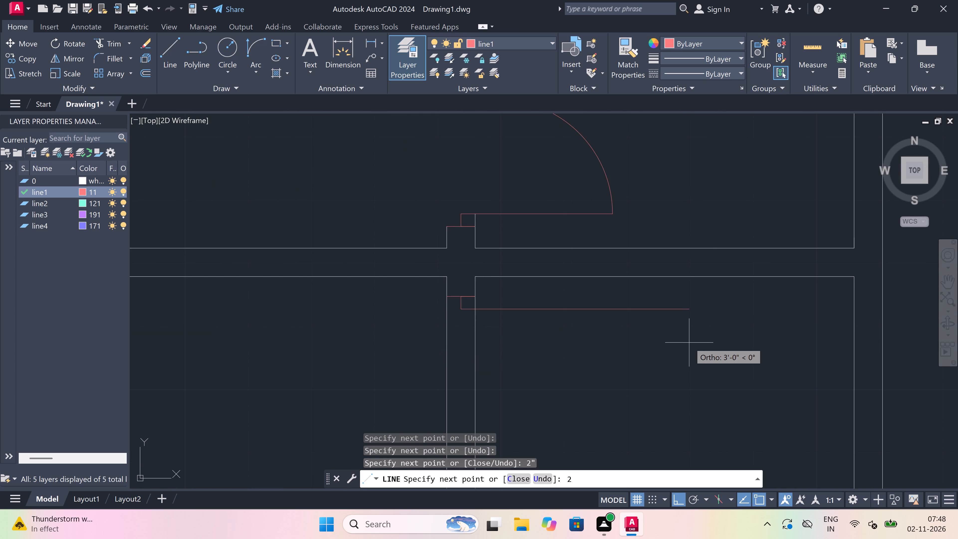
key(apostrophe)
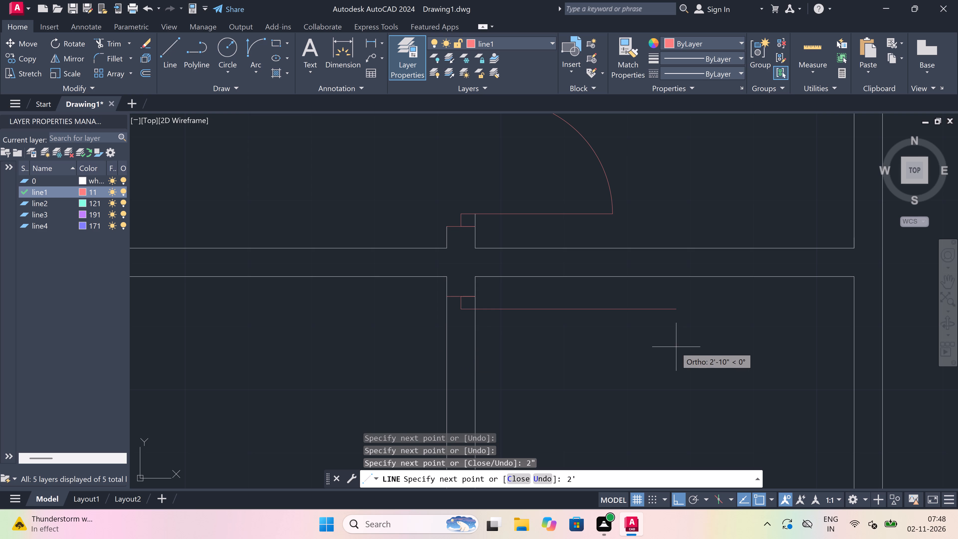
key(Escape)
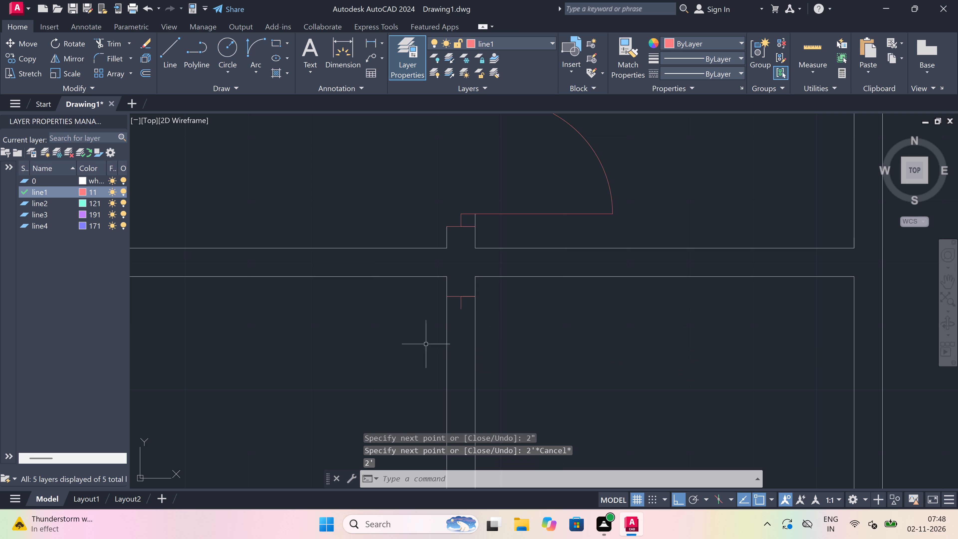
Draw a 2' door leaf running east from the end of the new stub south of the junction.
key(space)
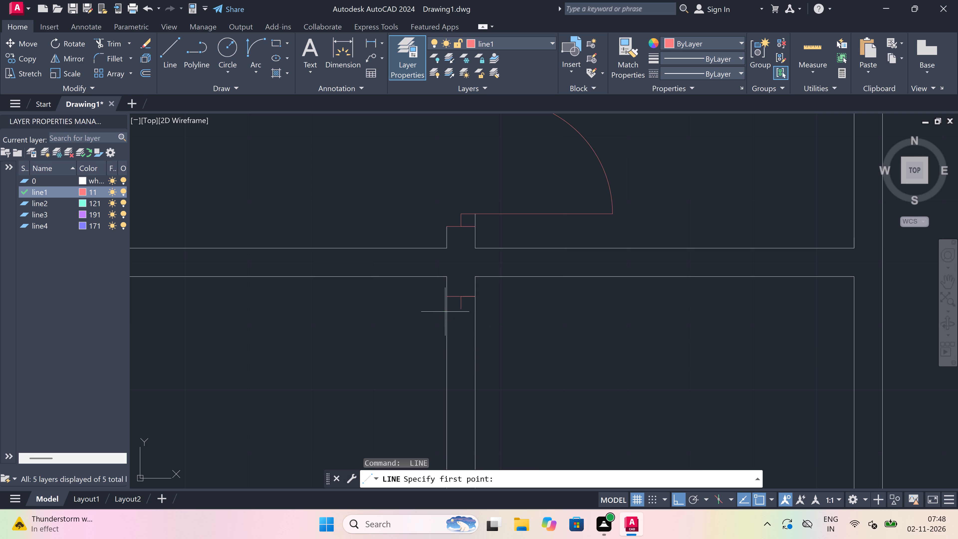
click(460, 307)
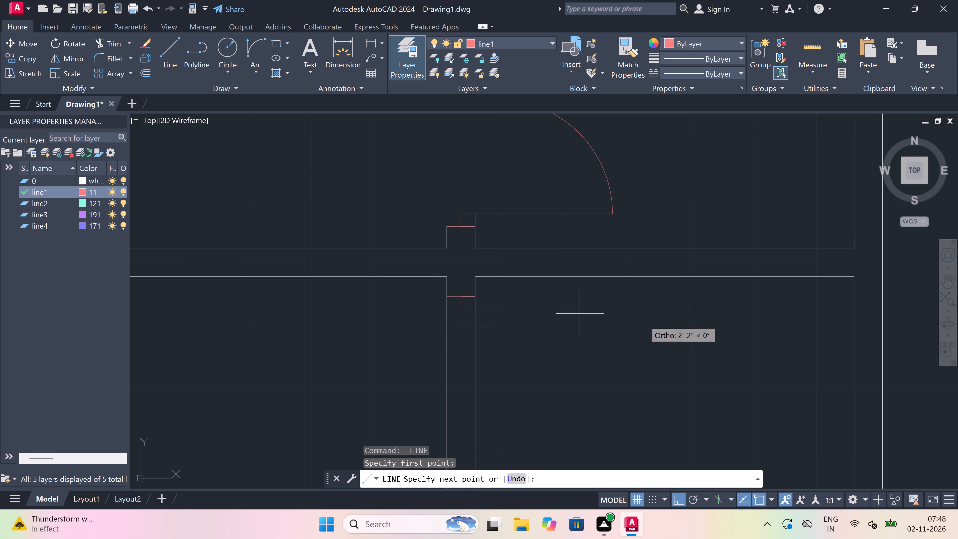
key(2)
text(')
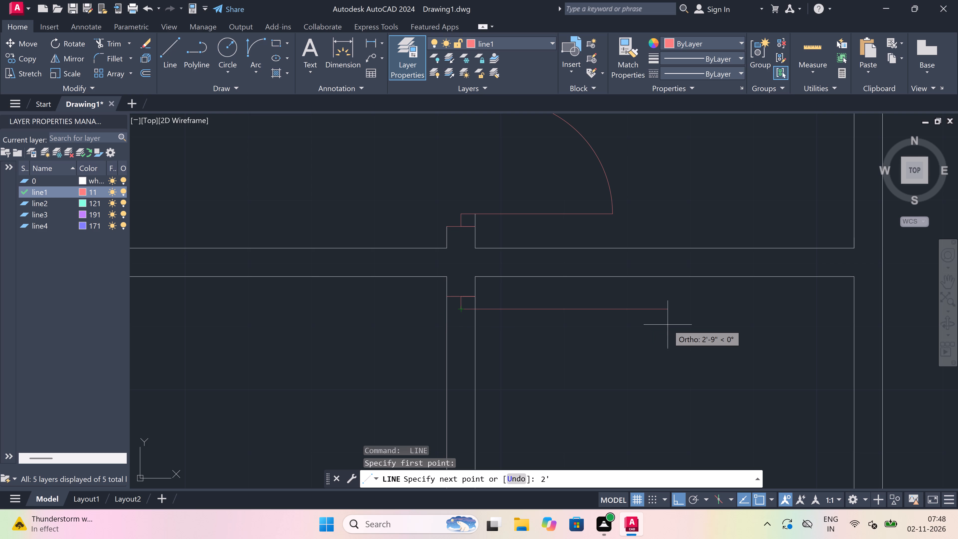
key(space)
key(Escape)
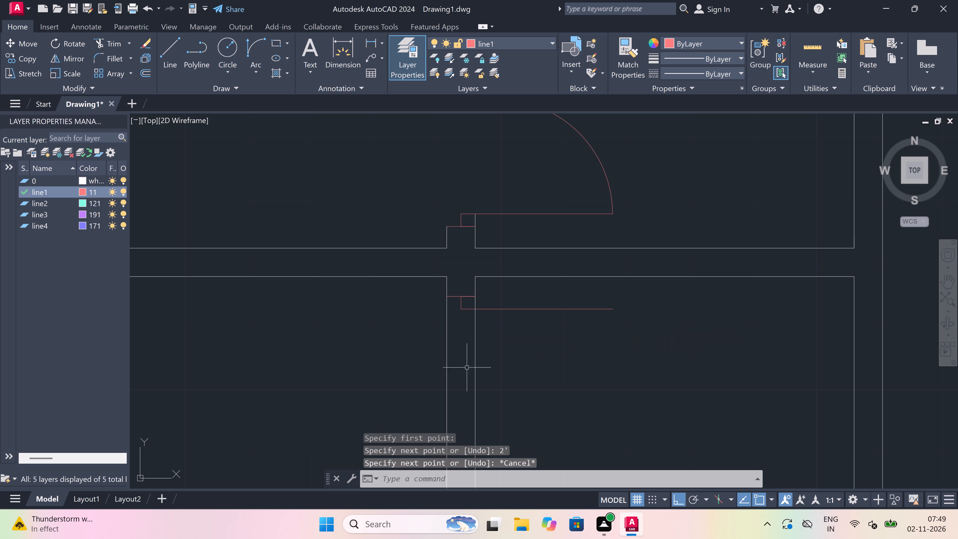
Draw the opposite jamb across the same wall farther south, with a 2" stub running north from its midpoint.
key(space)
scroll(426, 272, down, 3)
scroll(438, 303, up, 3)
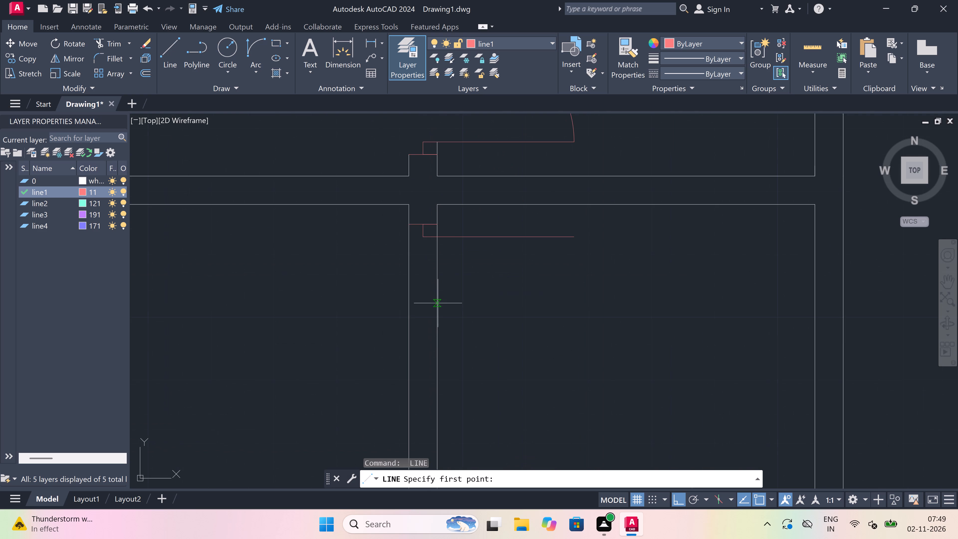
click(410, 359)
click(437, 356)
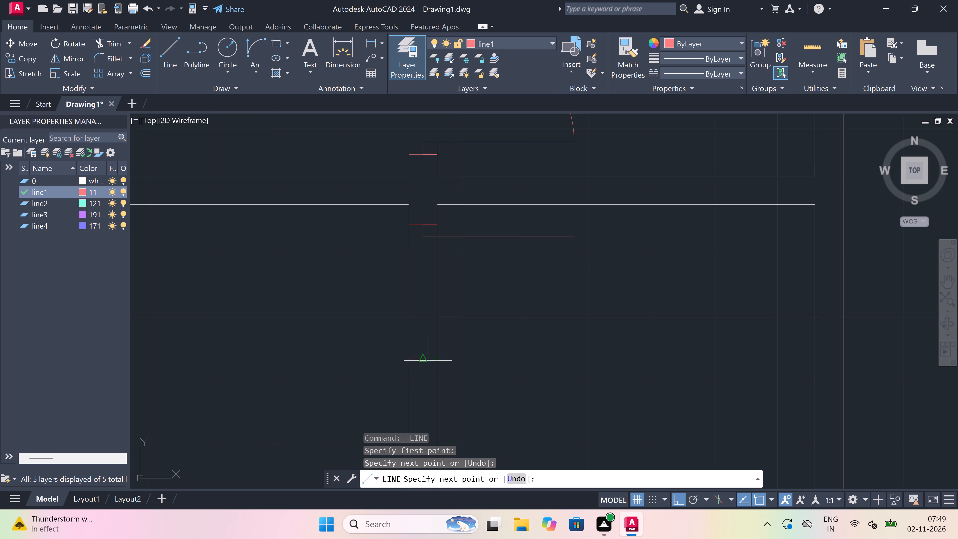
drag(426, 361, 425, 355)
key(2)
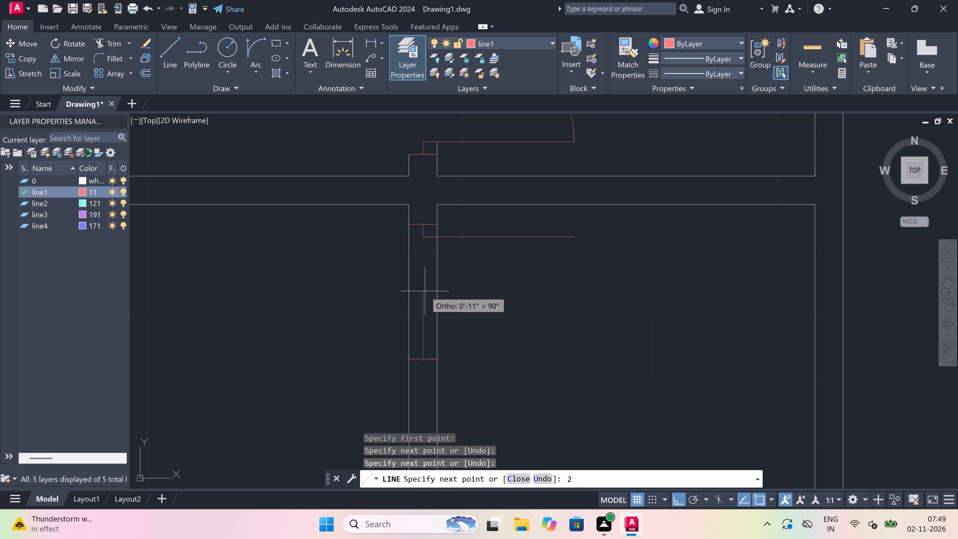
text(")
key(space)
key(Escape)
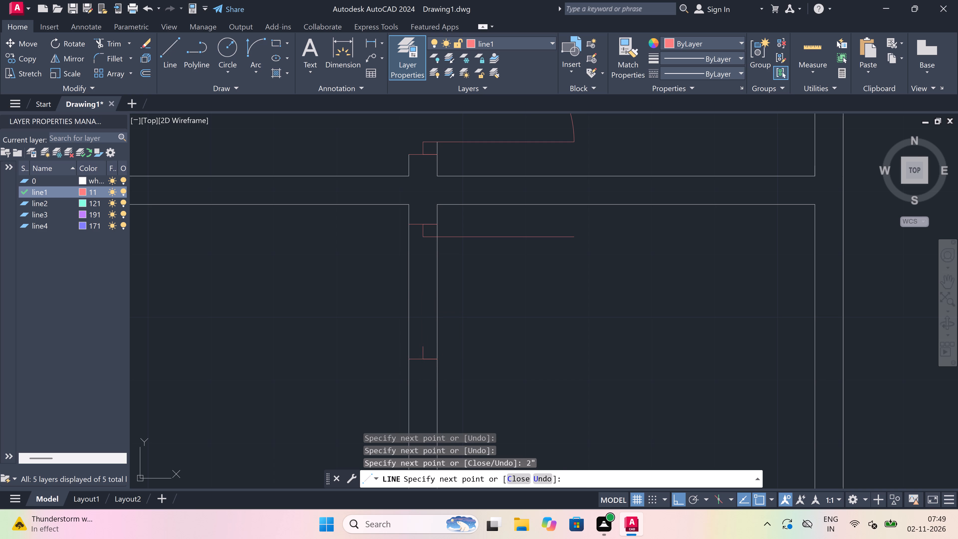
Draw the southern door's swing arc from the east end of its leaf to the end of the opposite jamb's stub.
click(254, 47)
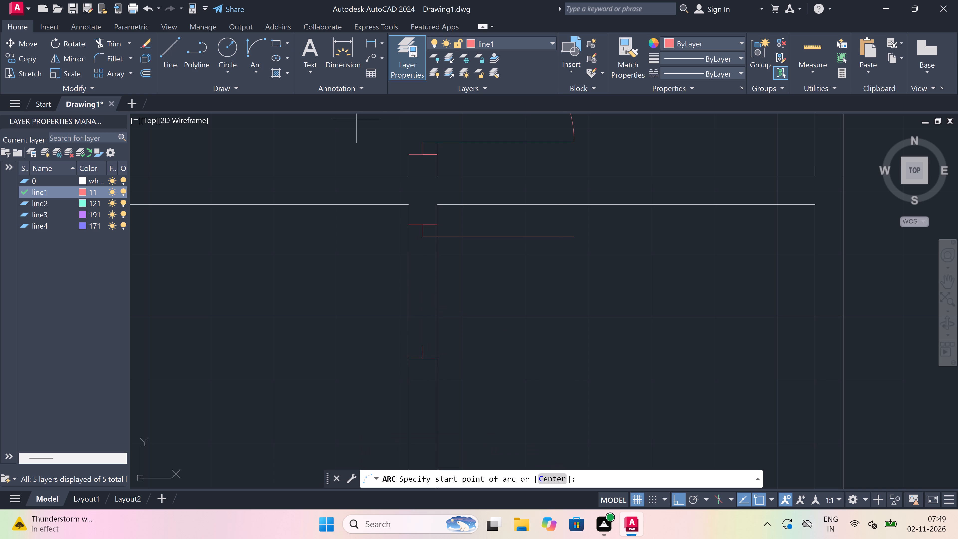
drag(573, 236, 569, 241)
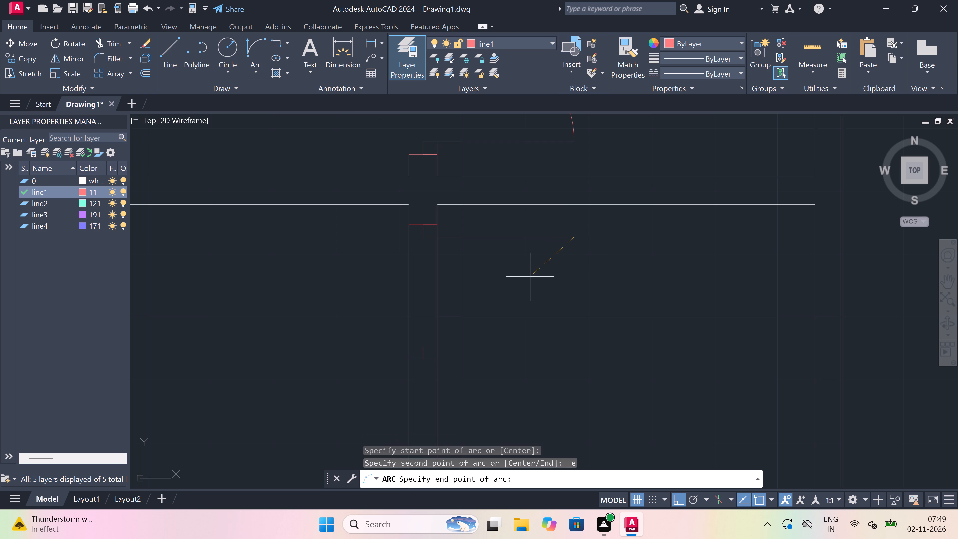
click(422, 343)
click(556, 350)
Trim away both vertical wall lines between the two jambs of the door south of the junction.
key(t)
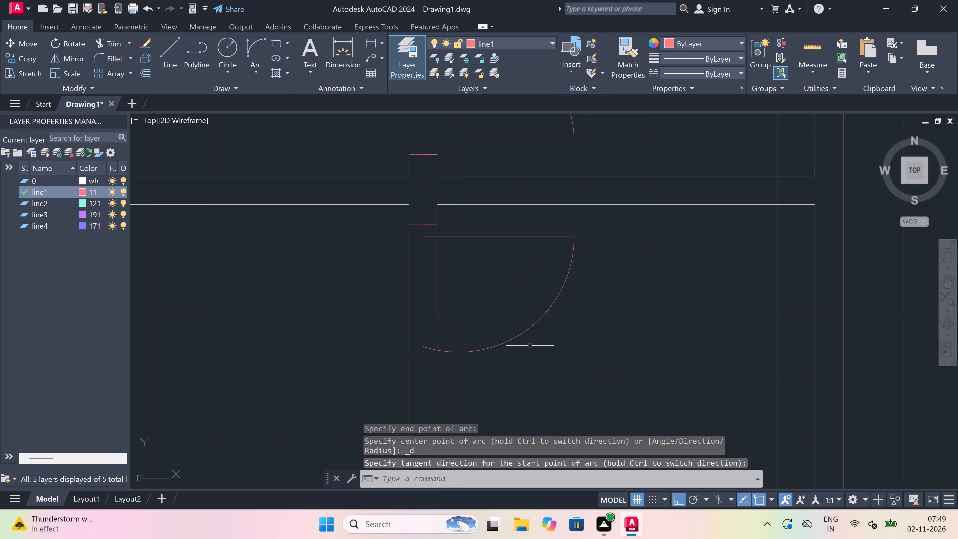
key(r)
key(space)
drag(520, 309, 515, 310)
click(329, 309)
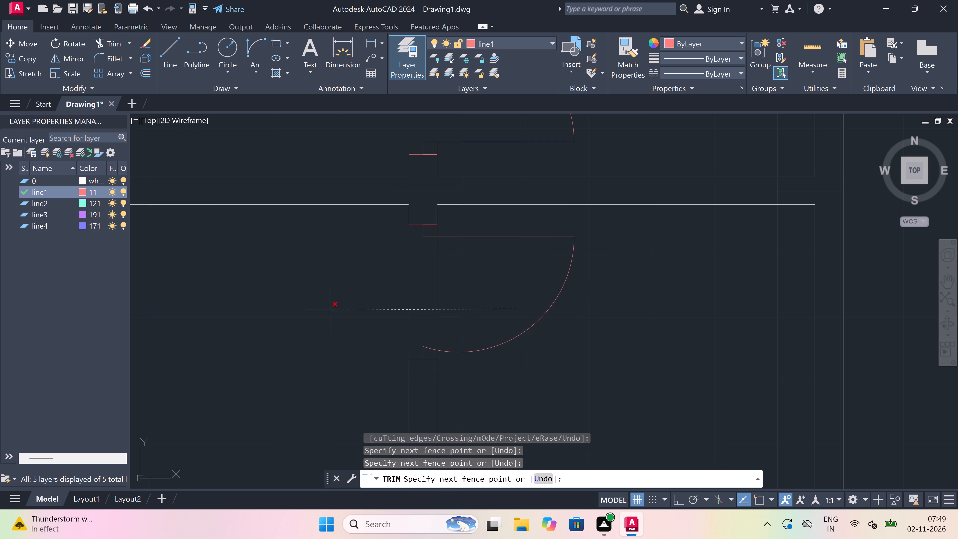
key(Escape)
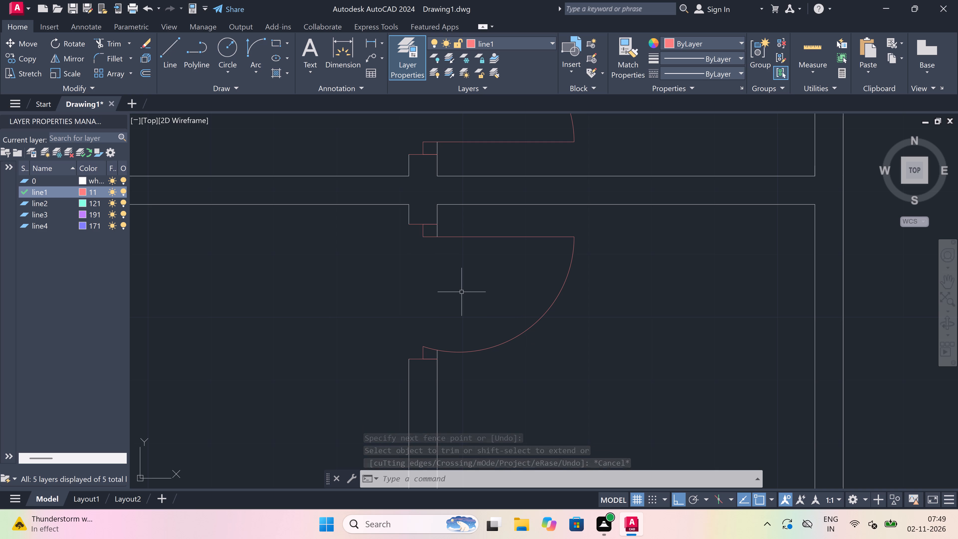
On layer 0, draw a vertical line across the two rooms west of the new doors, from the northern wall's outer line to the southern wall's.
scroll(673, 340, down, 3)
scroll(637, 303, down, 3)
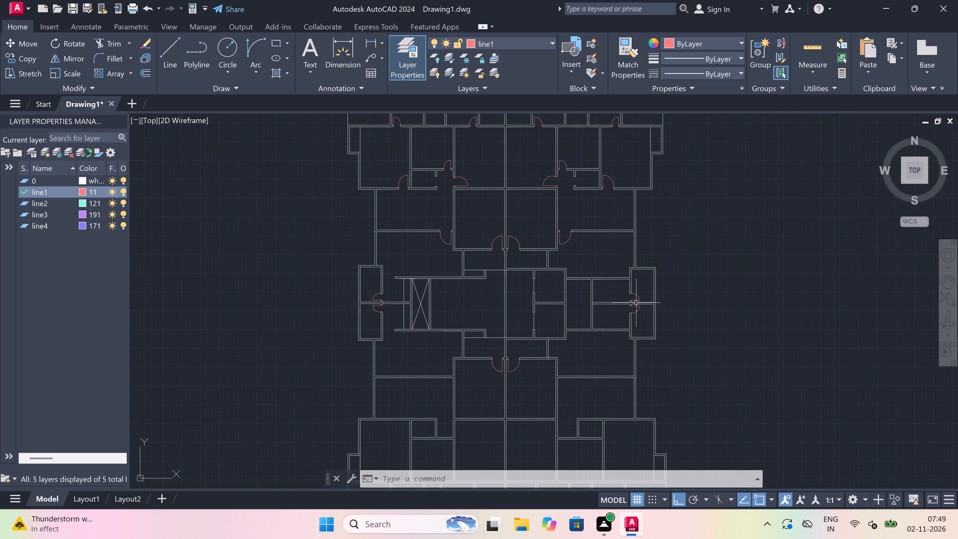
scroll(552, 314, up, 1)
key(l)
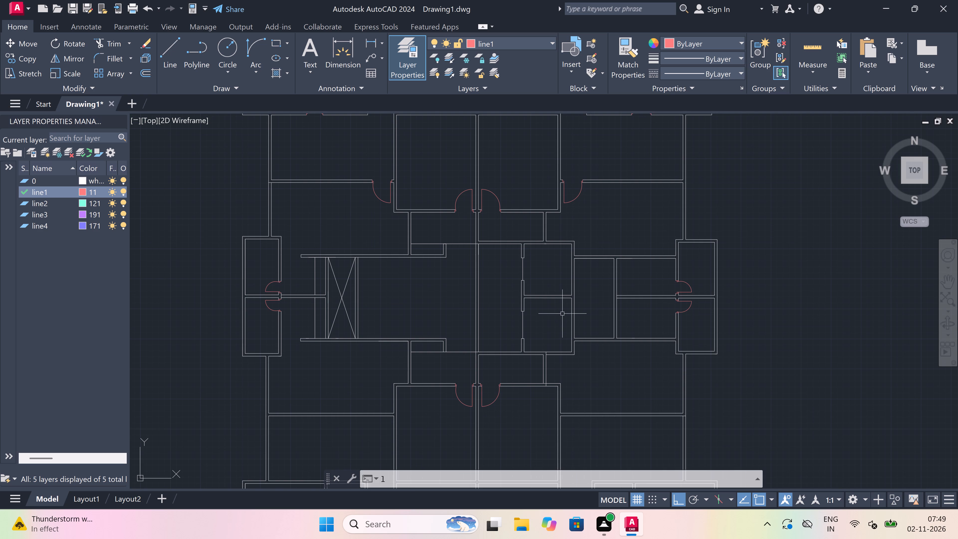
key(space)
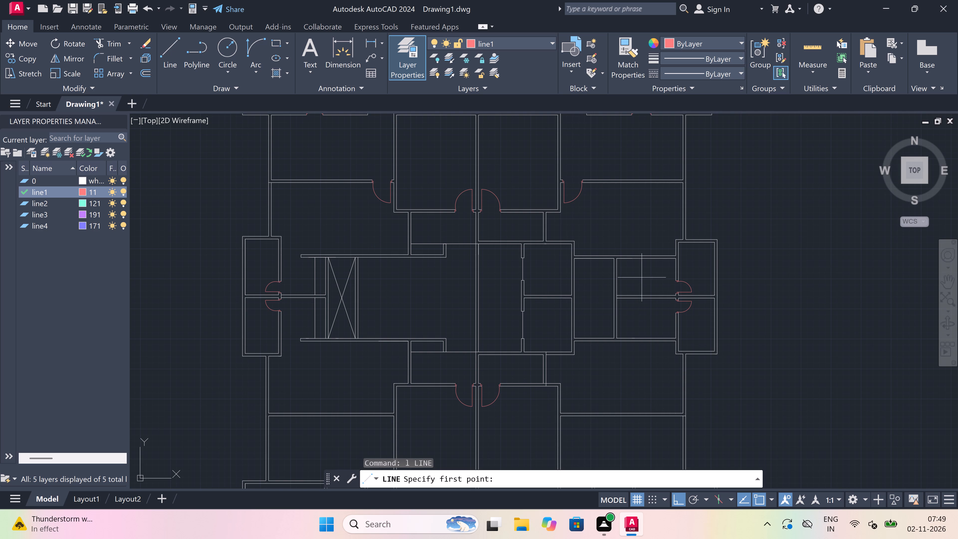
click(524, 43)
click(521, 56)
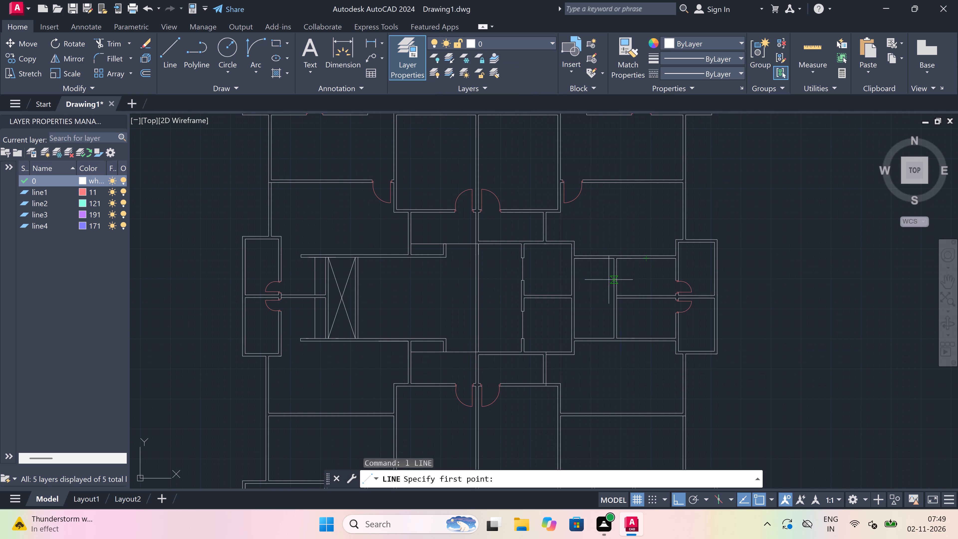
scroll(611, 278, up, 2)
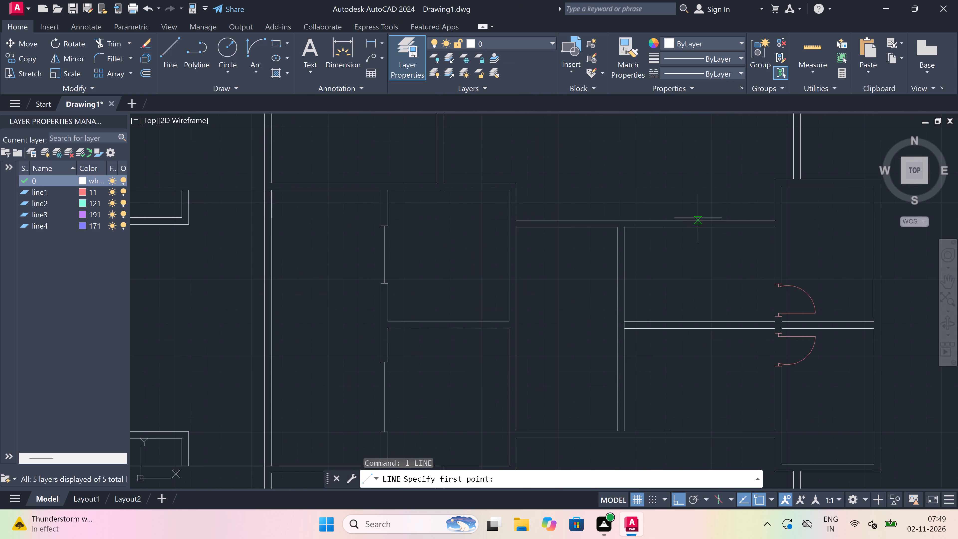
click(689, 219)
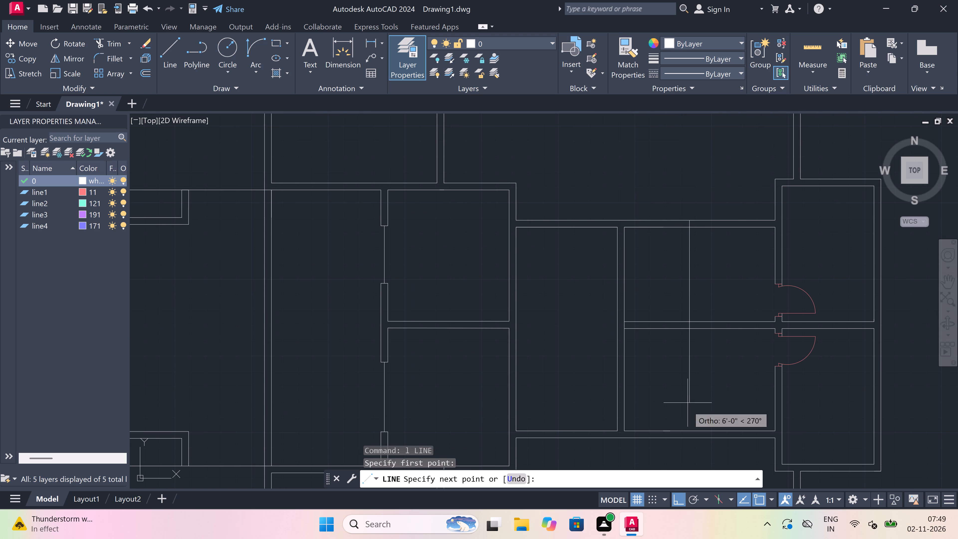
click(687, 433)
click(687, 441)
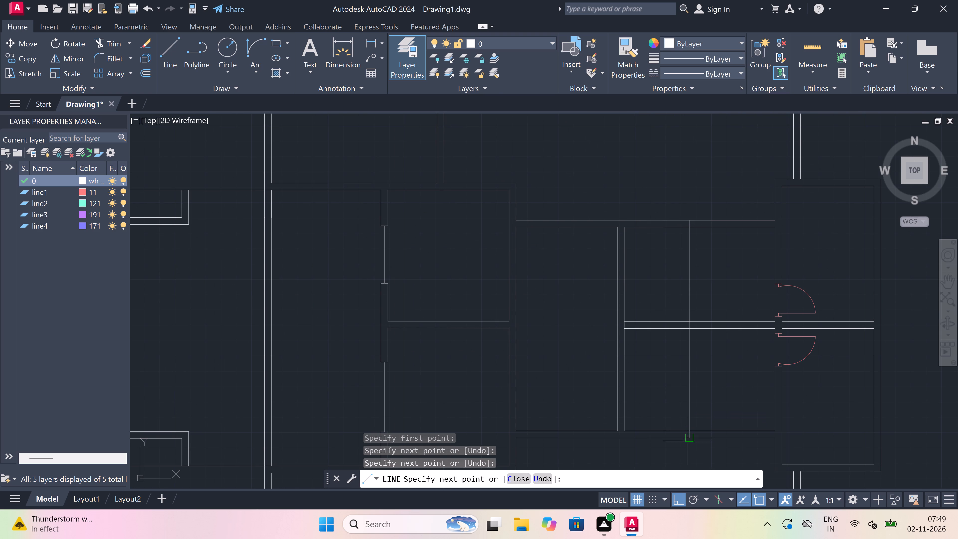
key(Escape)
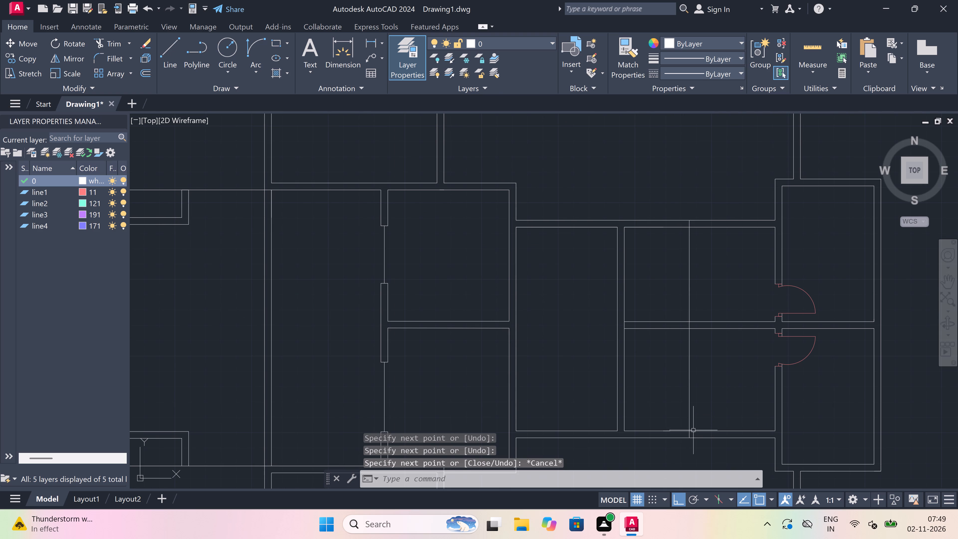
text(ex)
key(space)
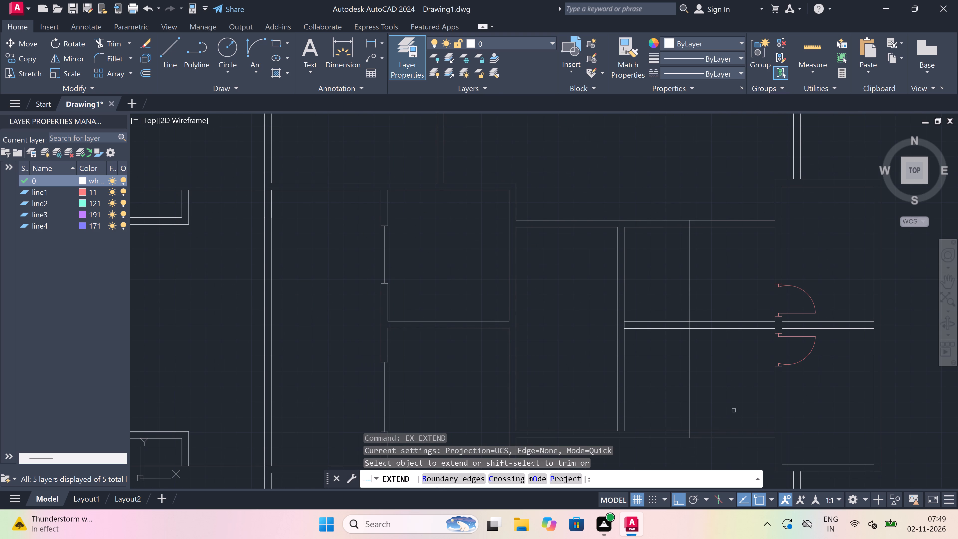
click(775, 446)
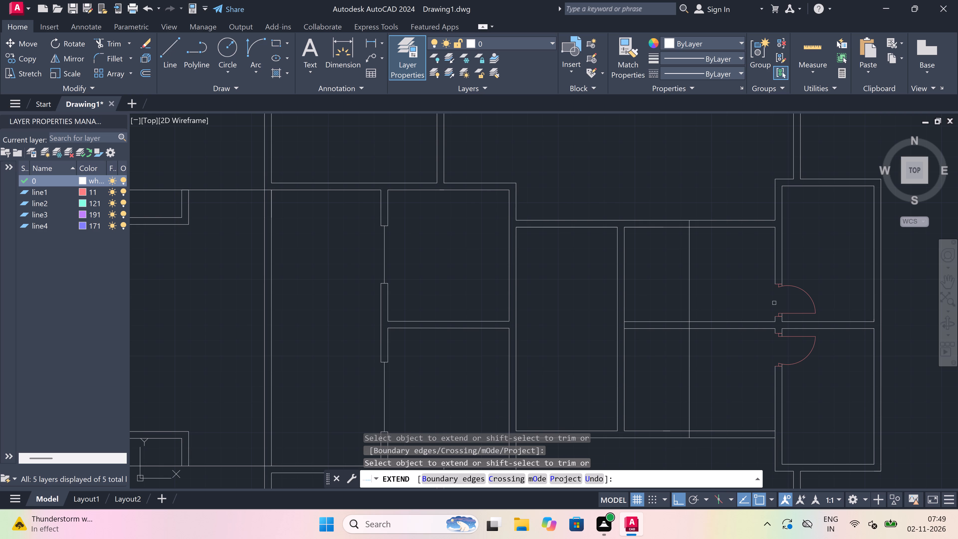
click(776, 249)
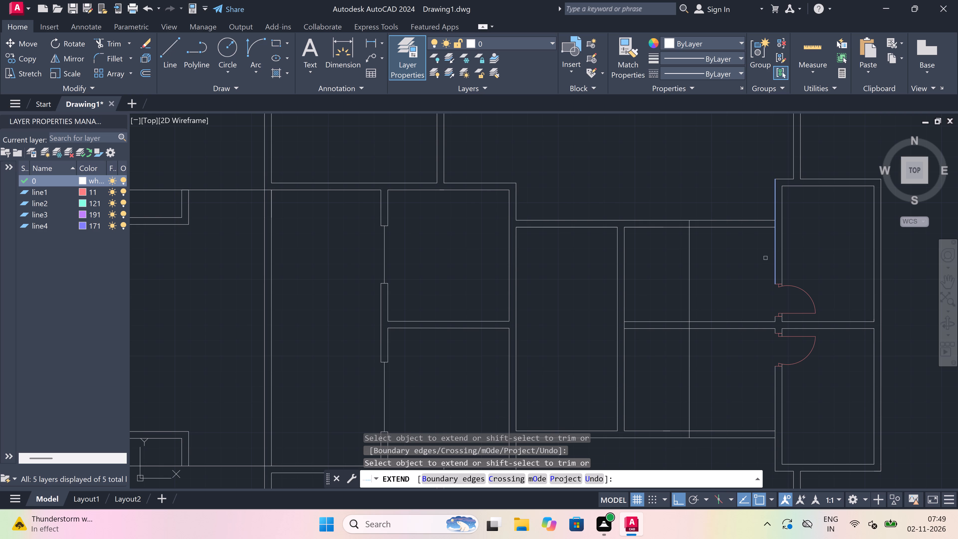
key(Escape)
Trim the northern and southern wall lines east of the new vertical line, clearing the spans that reach the door wall.
key(t)
key(r)
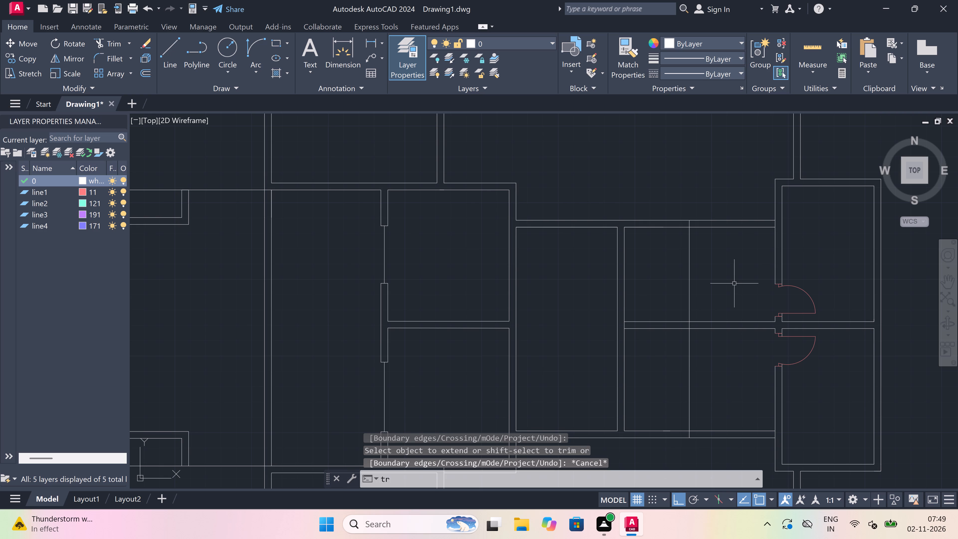
key(space)
drag(734, 283, 733, 276)
click(724, 176)
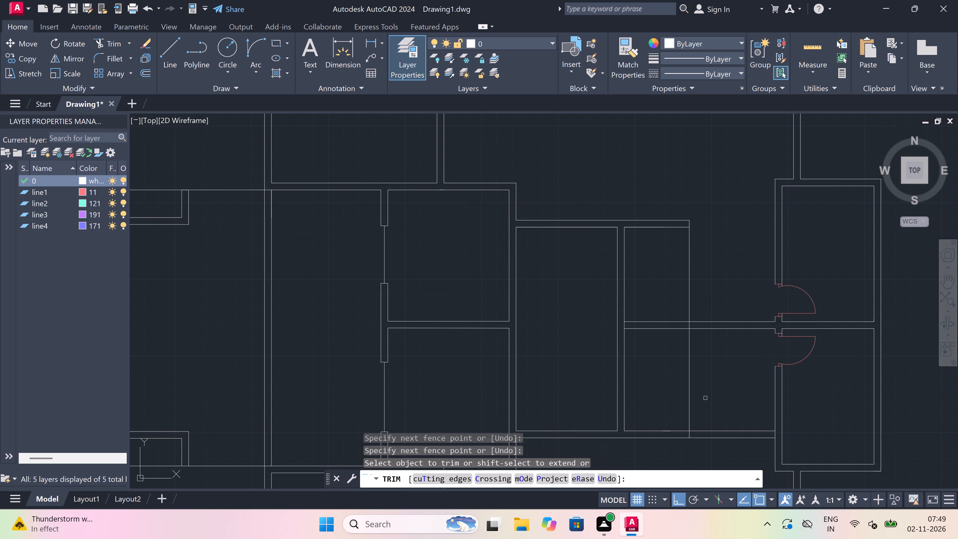
click(705, 398)
click(703, 447)
Trim the vertical line between the two walls to leave only their end caps, and open the partition's junction with the dividing wall.
click(701, 398)
click(671, 380)
scroll(681, 318, up, 4)
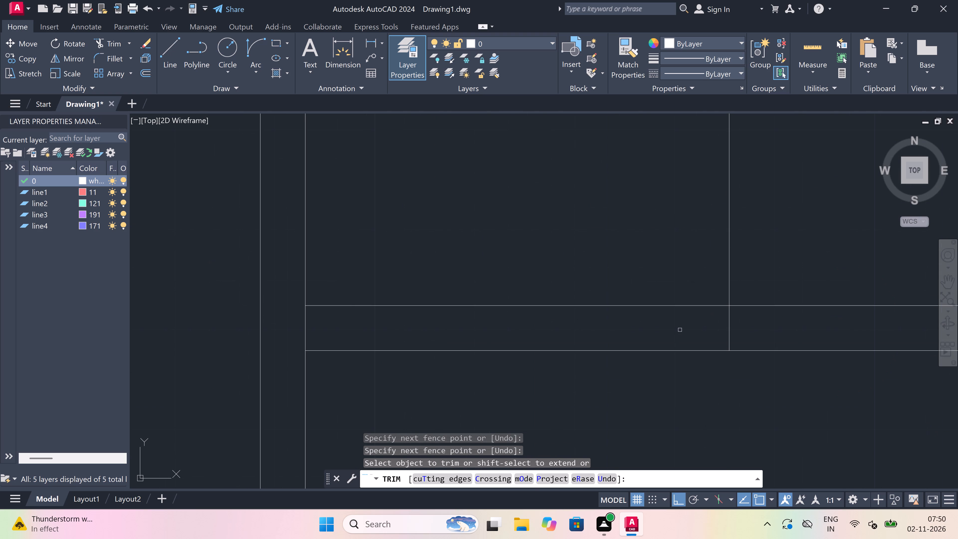
drag(281, 335, 288, 332)
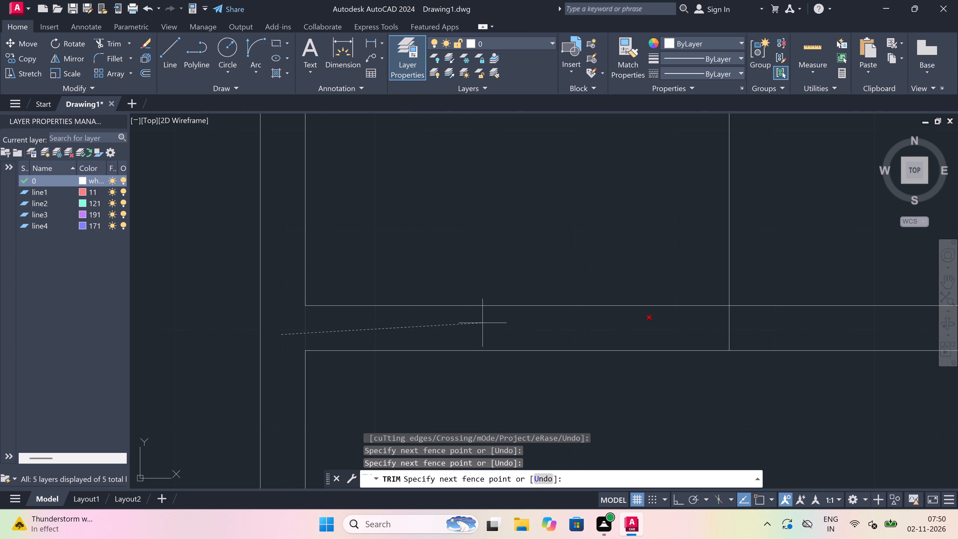
click(783, 326)
scroll(540, 342, down, 5)
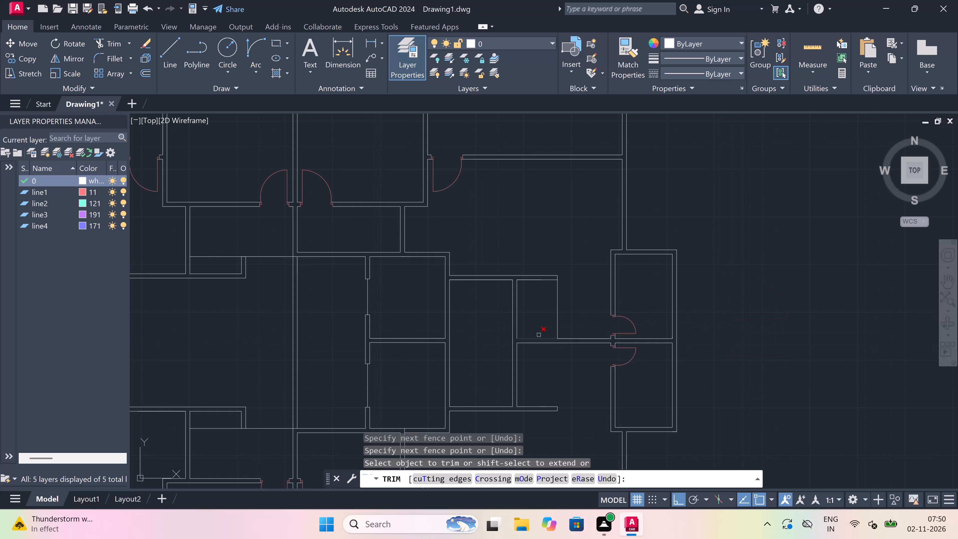
scroll(543, 322, up, 3)
click(543, 320)
click(638, 253)
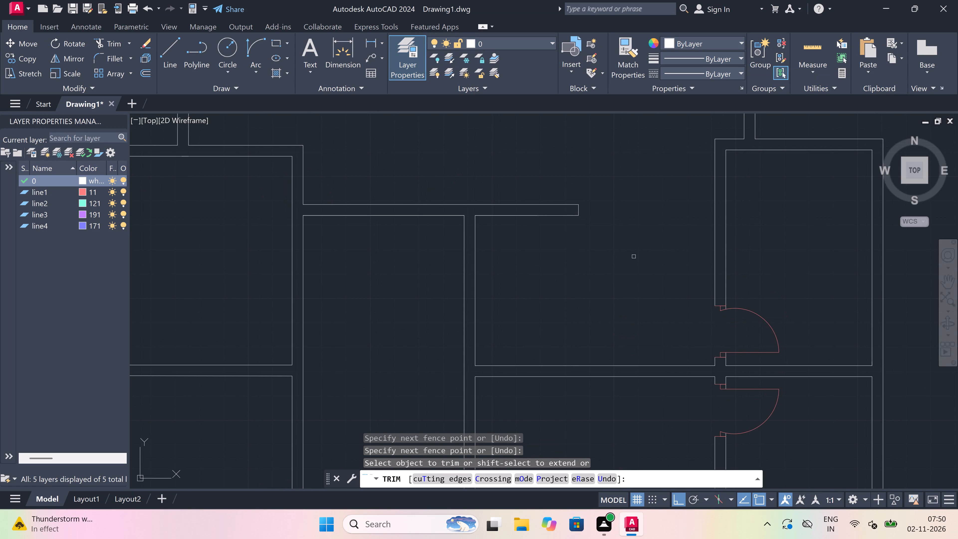
key(Escape)
Draw a vertical line just east of the dividing wall, from the northern wall's inner line to the southern wall's inner line.
scroll(633, 257, down, 4)
scroll(603, 277, up, 2)
scroll(632, 259, up, 1)
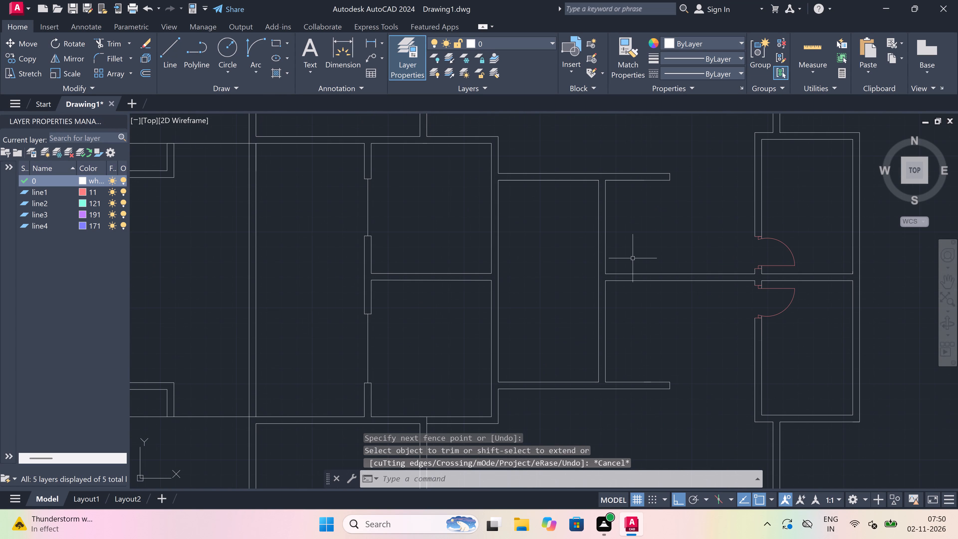
key(l)
key(space)
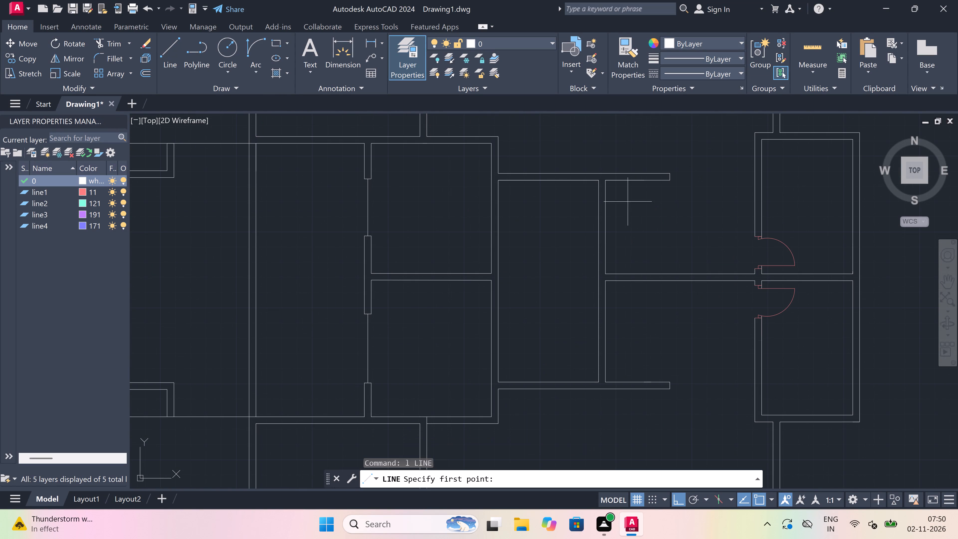
scroll(632, 180, up, 1)
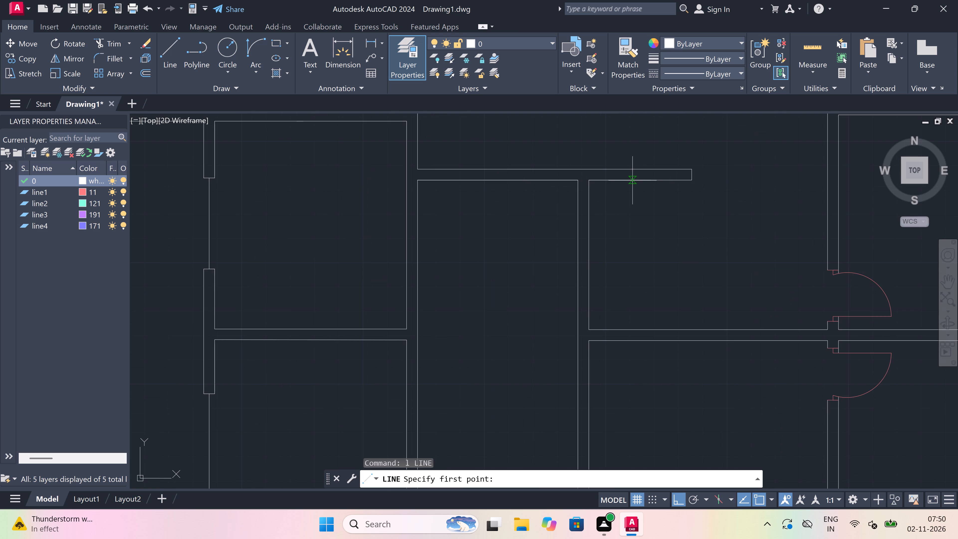
click(631, 180)
scroll(631, 180, down, 2)
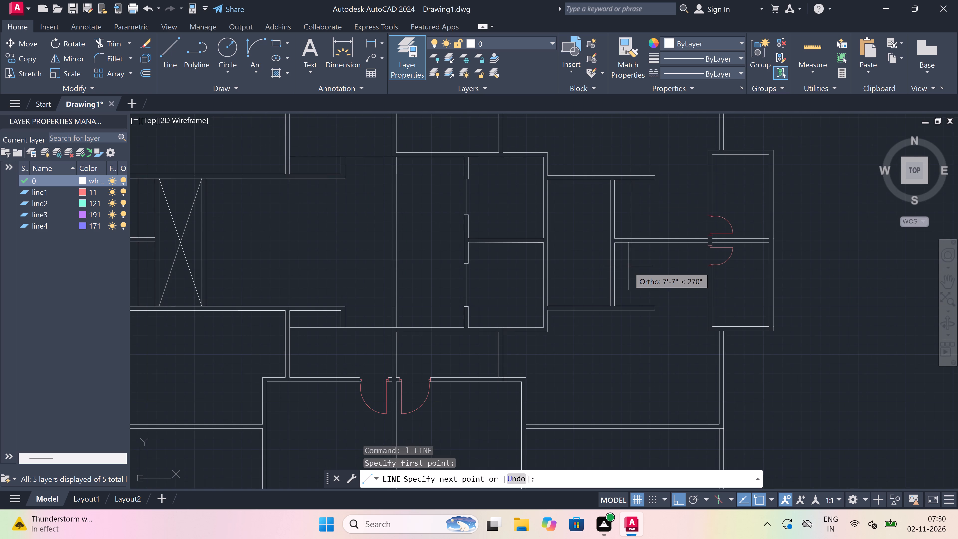
scroll(628, 277, down, 2)
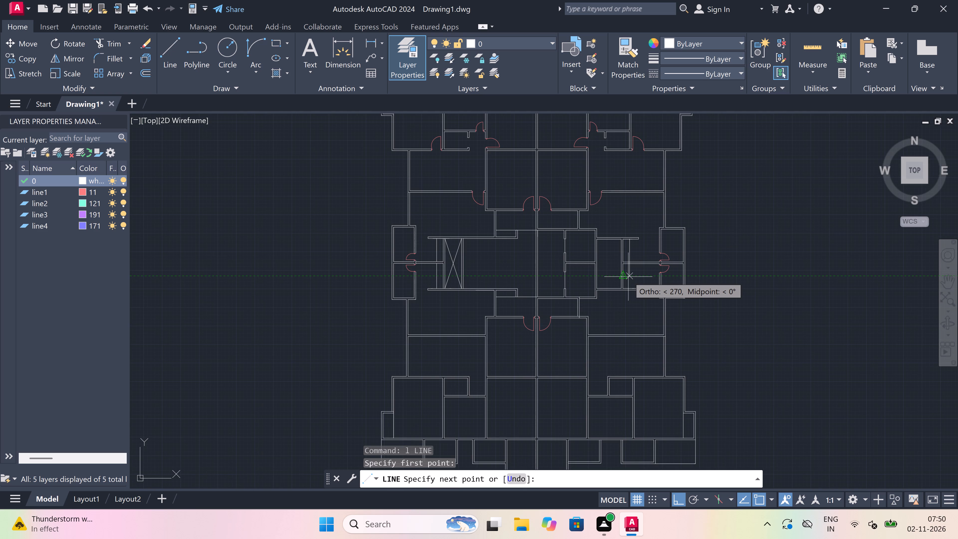
scroll(628, 277, up, 4)
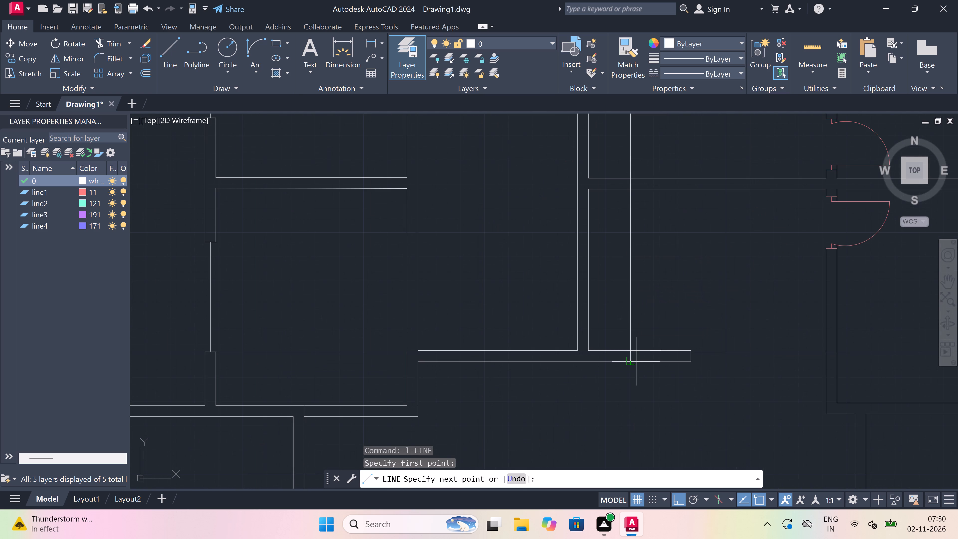
click(632, 348)
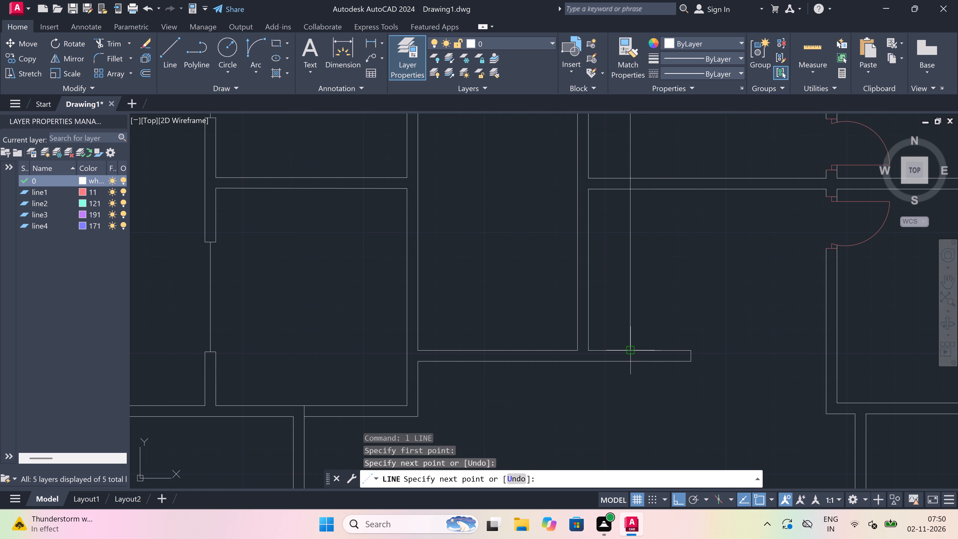
key(Escape)
Trim the new vertical line where it crosses between the horizontal partition's two lines.
key(t)
key(r)
key(space)
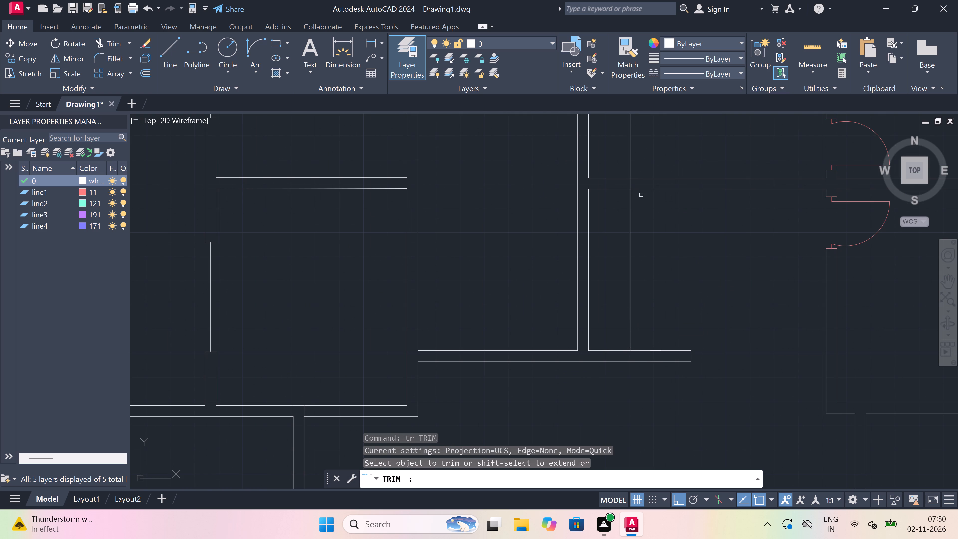
scroll(622, 160, up, 2)
click(630, 218)
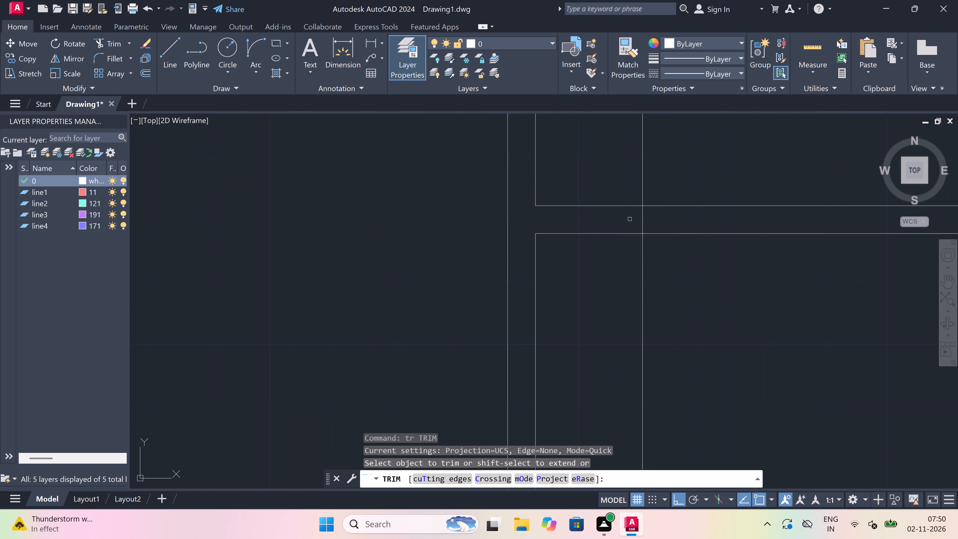
click(654, 214)
key(Escape)
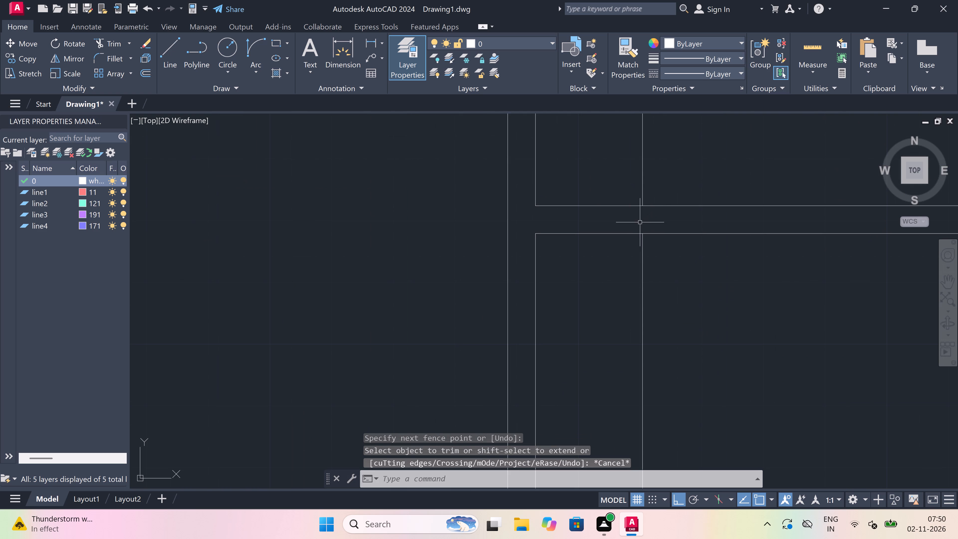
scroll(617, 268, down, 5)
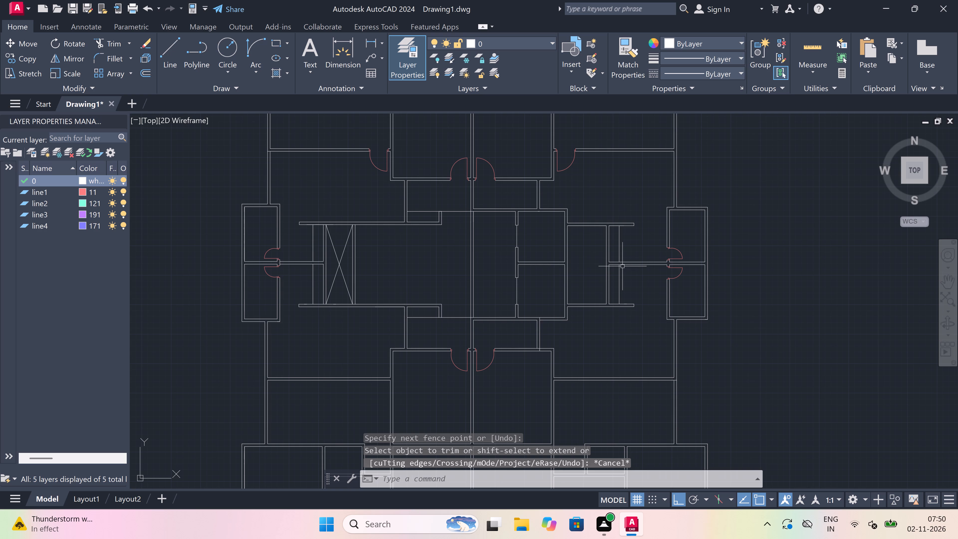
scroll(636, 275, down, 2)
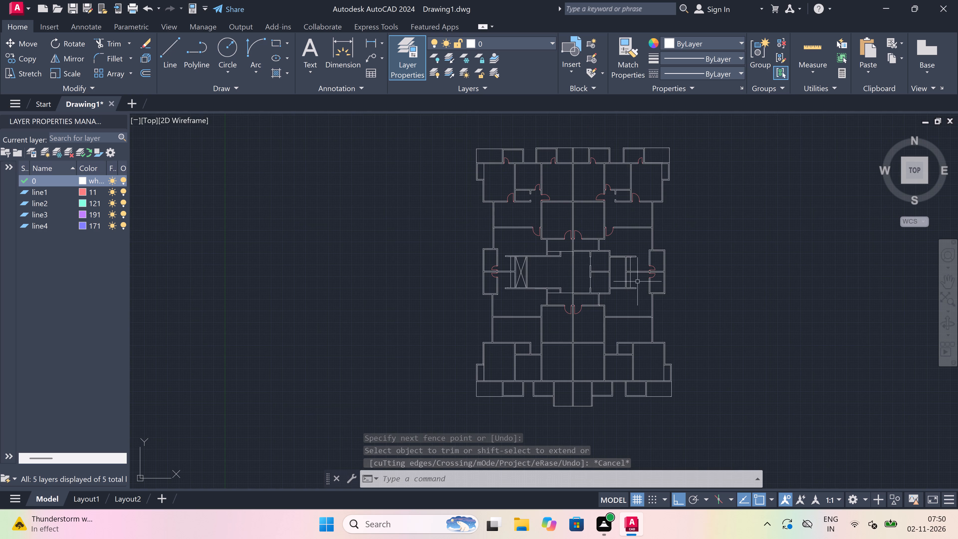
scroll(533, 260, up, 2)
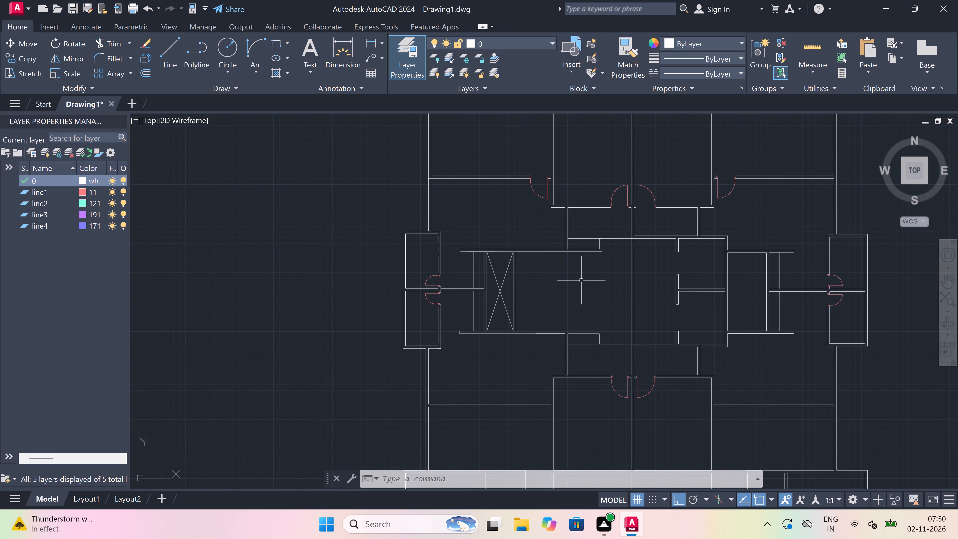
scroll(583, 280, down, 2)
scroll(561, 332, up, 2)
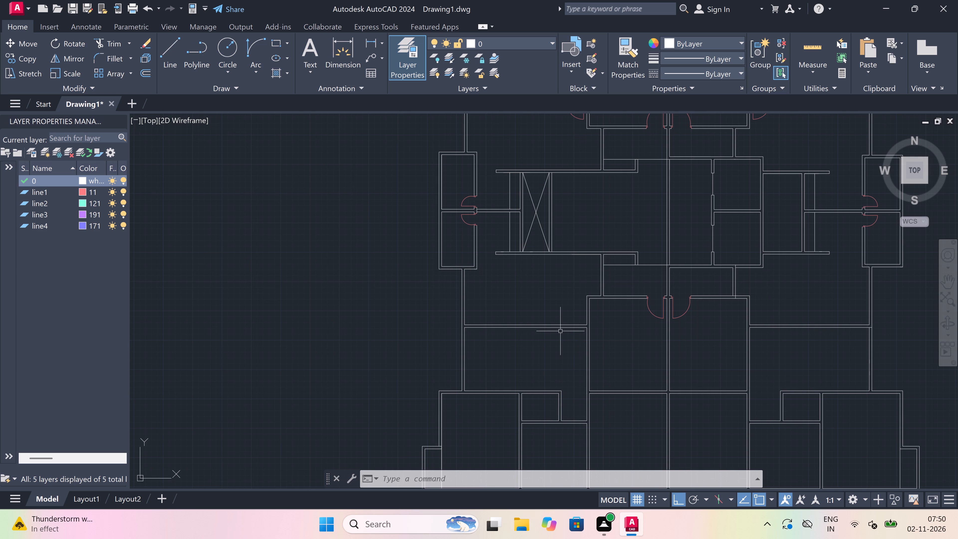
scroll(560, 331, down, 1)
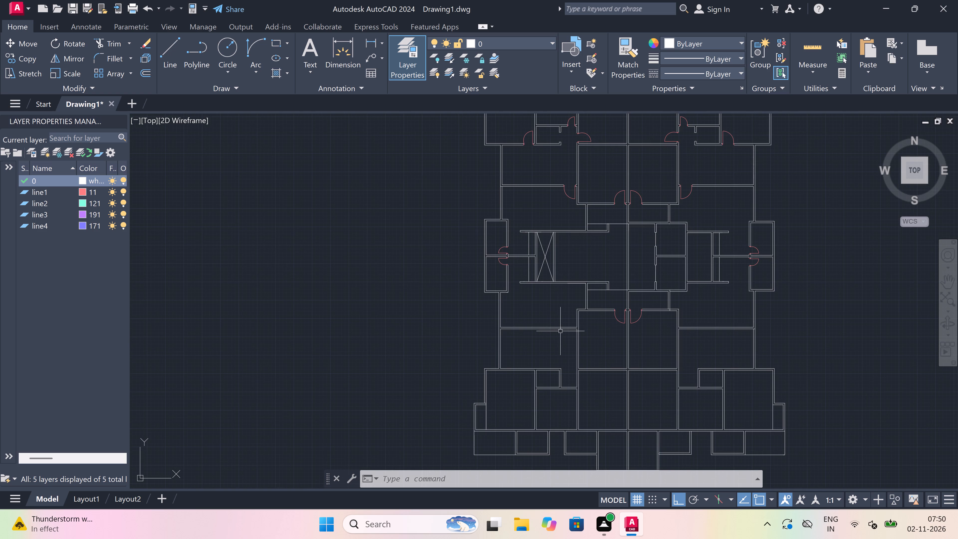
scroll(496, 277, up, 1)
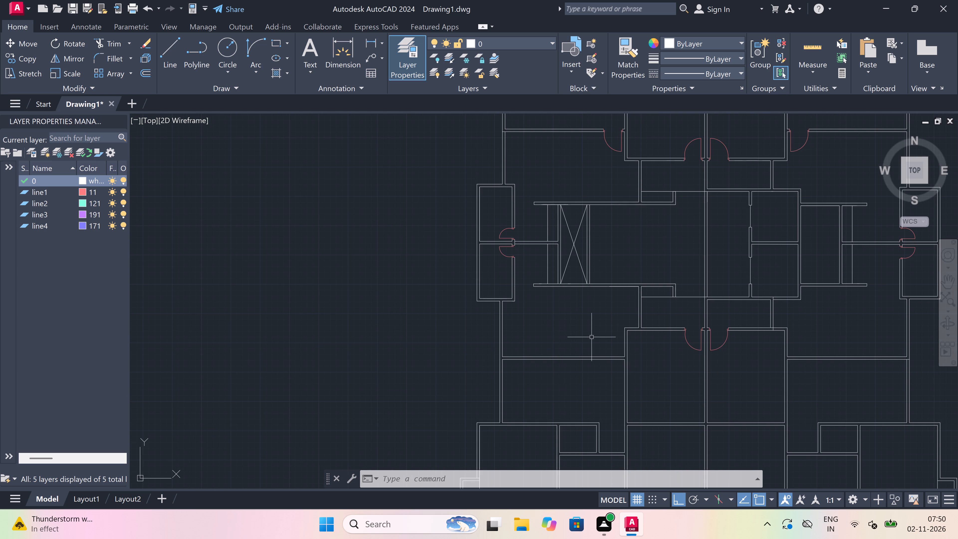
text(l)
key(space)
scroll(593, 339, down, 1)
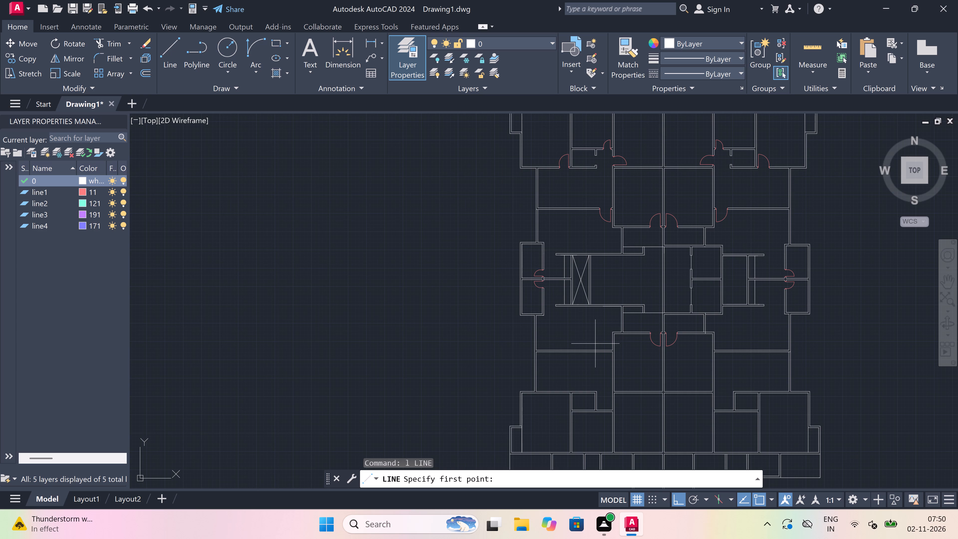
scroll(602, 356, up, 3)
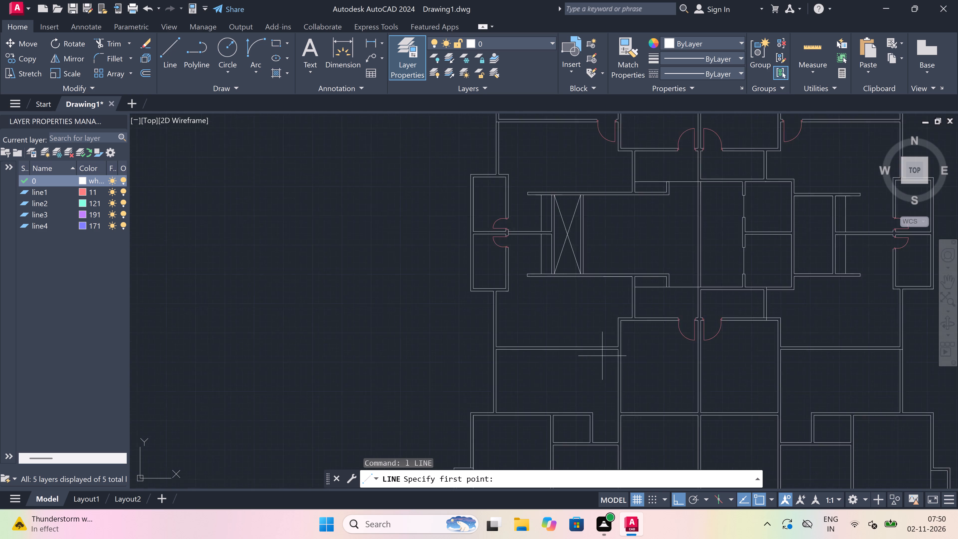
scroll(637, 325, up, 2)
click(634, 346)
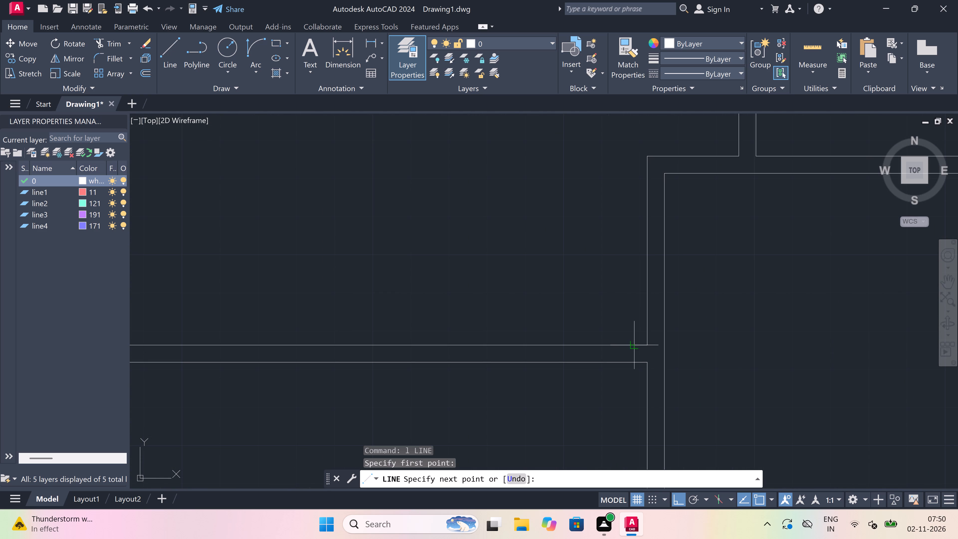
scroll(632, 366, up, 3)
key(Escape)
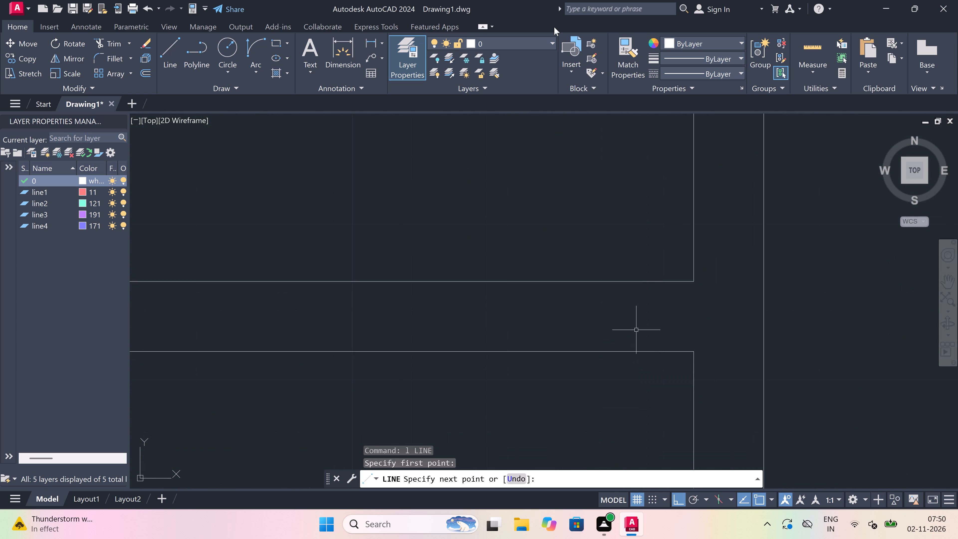
On layer line1, draw a jamb across the western horizontal partition near its east end, with a 2" westward stop and a 3' leaf northward.
click(504, 41)
click(519, 72)
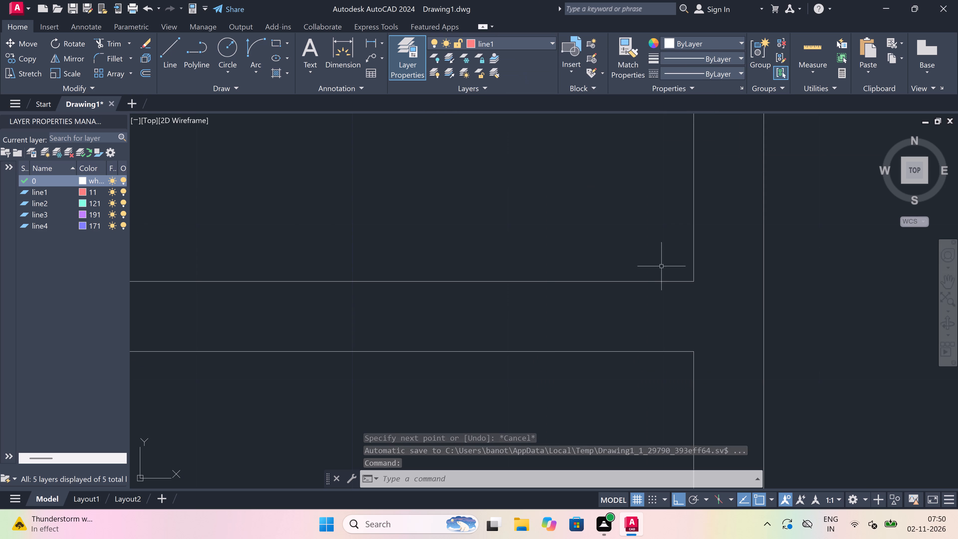
key(space)
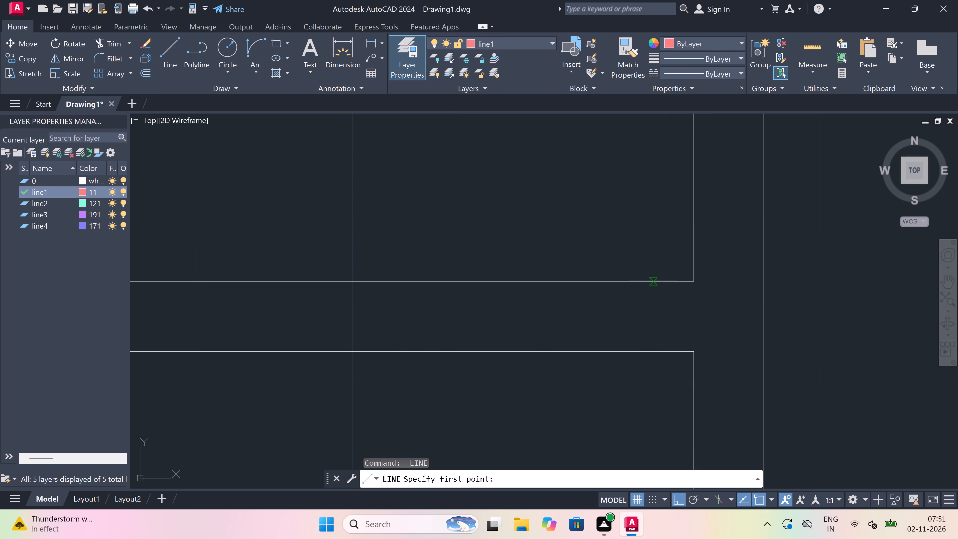
click(647, 280)
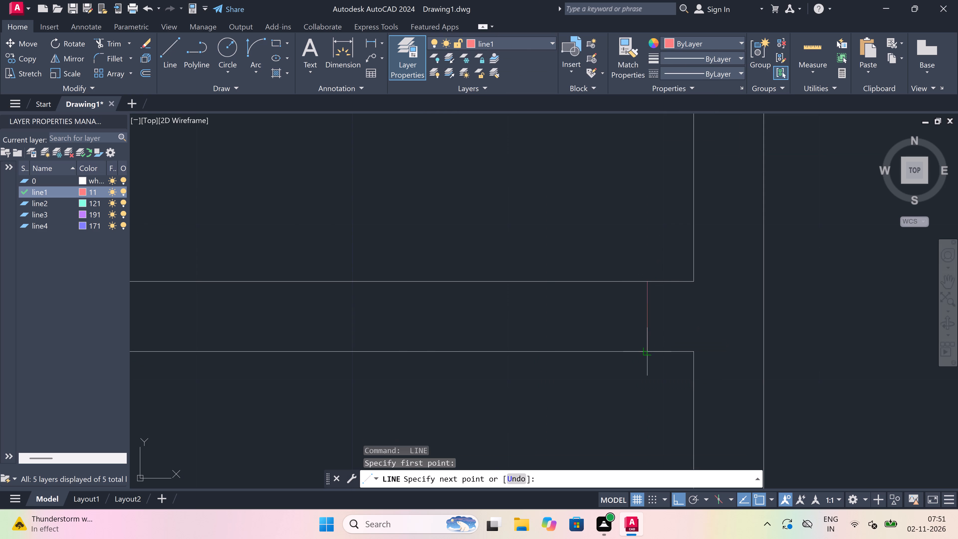
drag(647, 353, 647, 344)
click(646, 317)
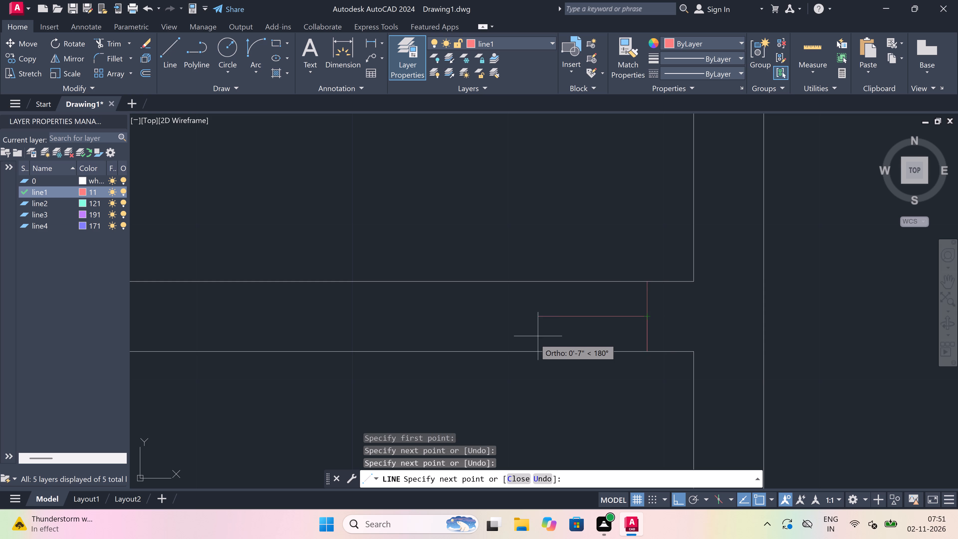
key(2)
key(shift+quotedbl)
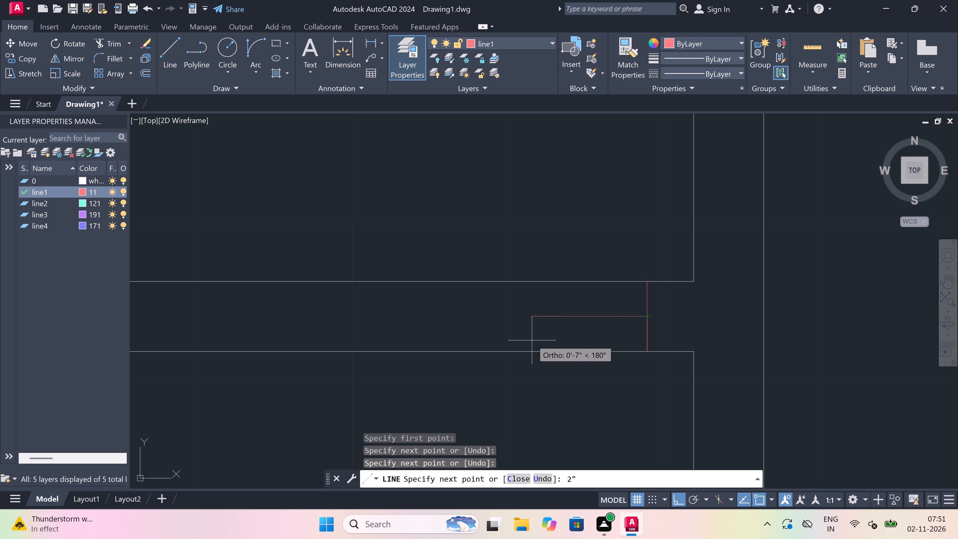
key(space)
scroll(532, 340, down, 5)
scroll(529, 308, up, 4)
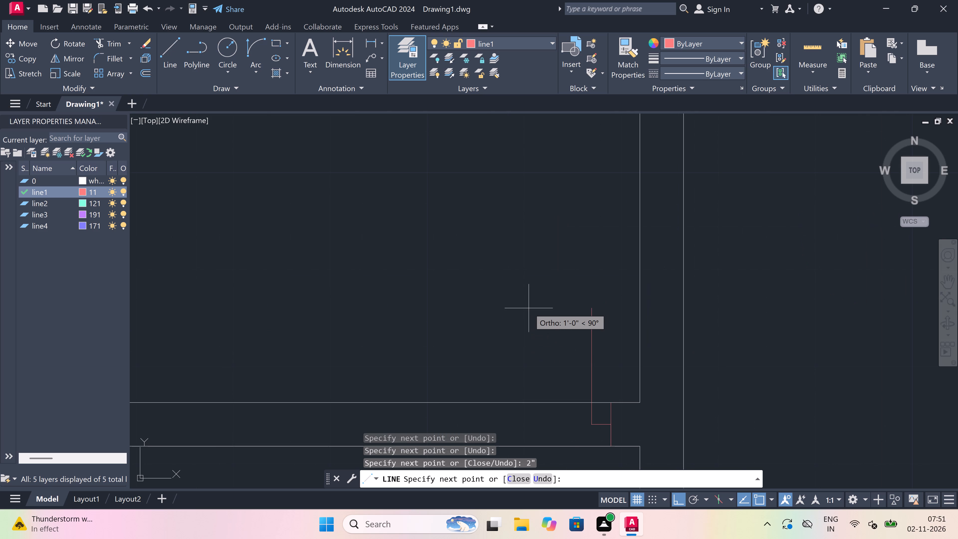
text(3')
key(space)
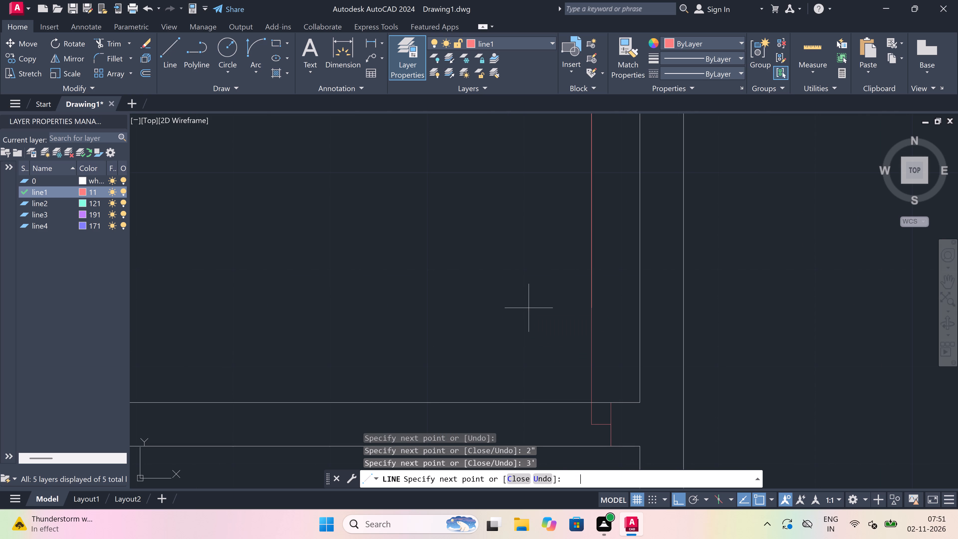
key(Escape)
Draw the door's west jamb across the same partition, with a 2" stop from its midpoint pointing east.
key(space)
scroll(507, 340, down, 4)
scroll(443, 360, up, 1)
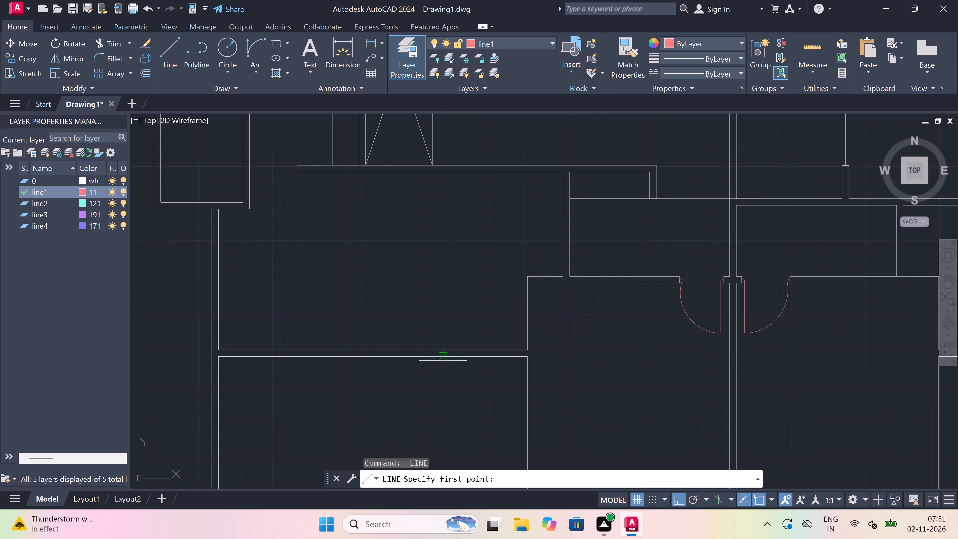
scroll(538, 295, up, 1)
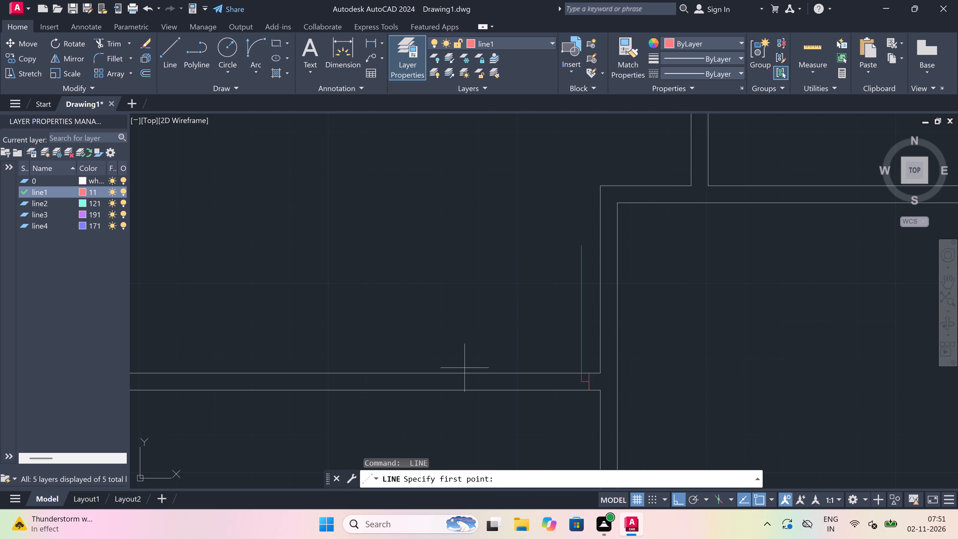
click(485, 370)
click(485, 389)
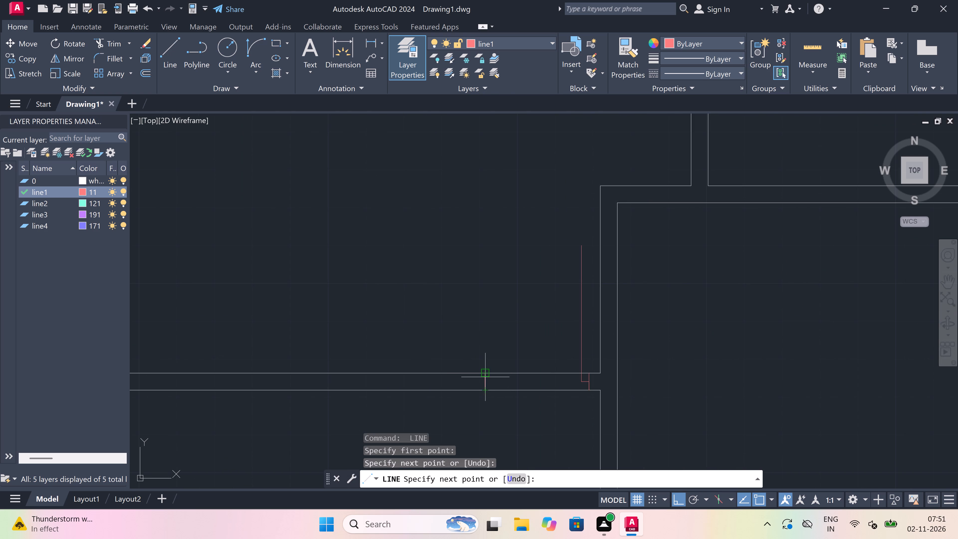
click(485, 377)
click(485, 380)
scroll(491, 381, up, 2)
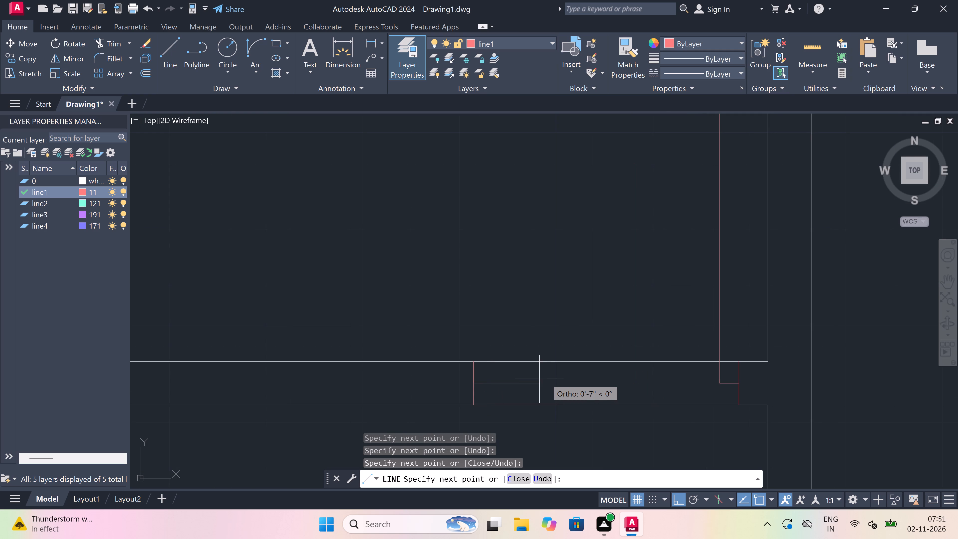
key(2)
text(")
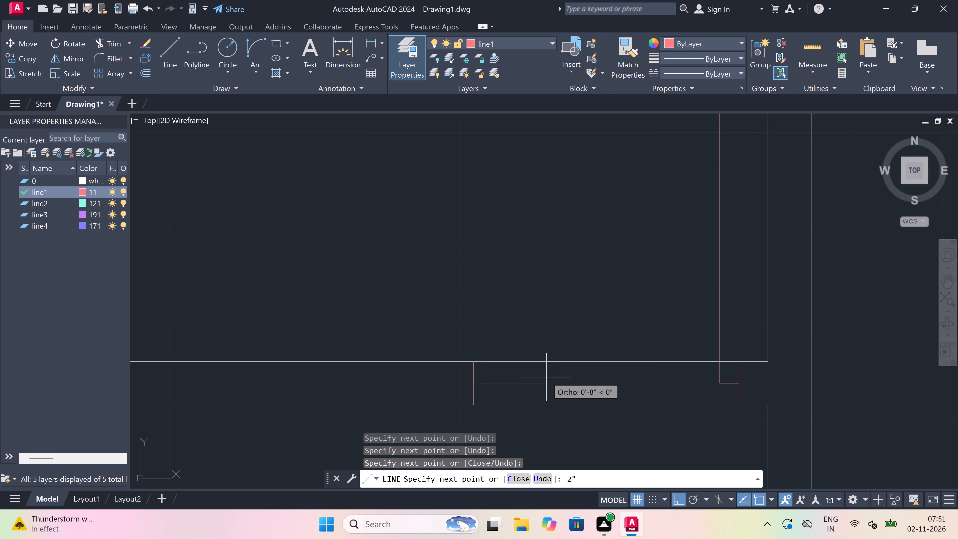
key(space)
key(Escape)
Draw the door swing arc from the leaf's north end to the tip of the west jamb's stop.
scroll(524, 382, down, 2)
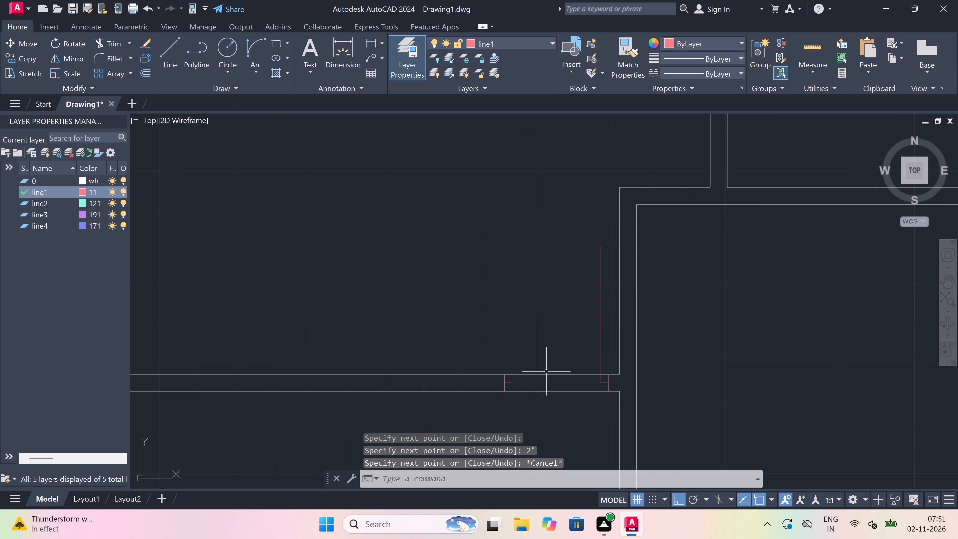
click(249, 45)
drag(601, 246, 593, 258)
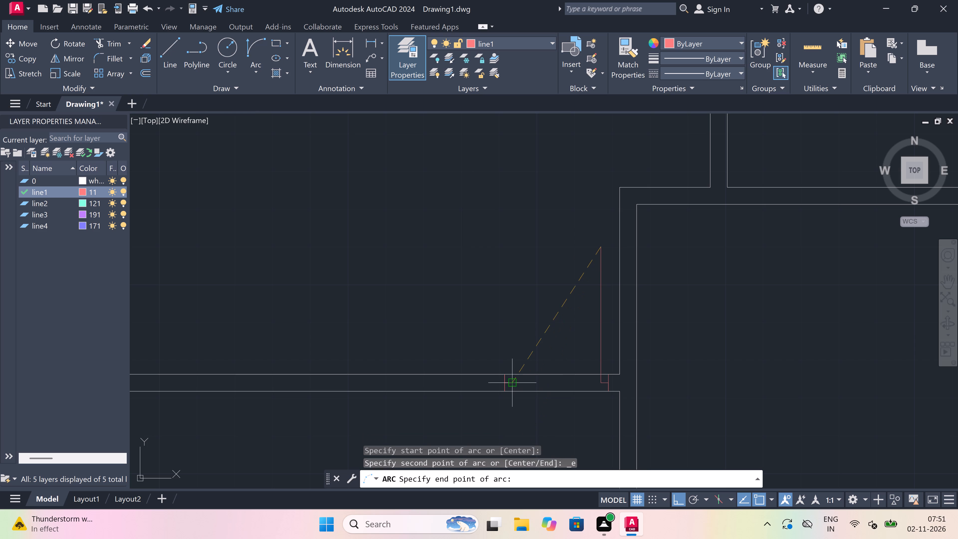
drag(514, 384, 513, 380)
click(453, 301)
Trim both partition lines between the two jambs to open the western doorway.
key(t)
key(r)
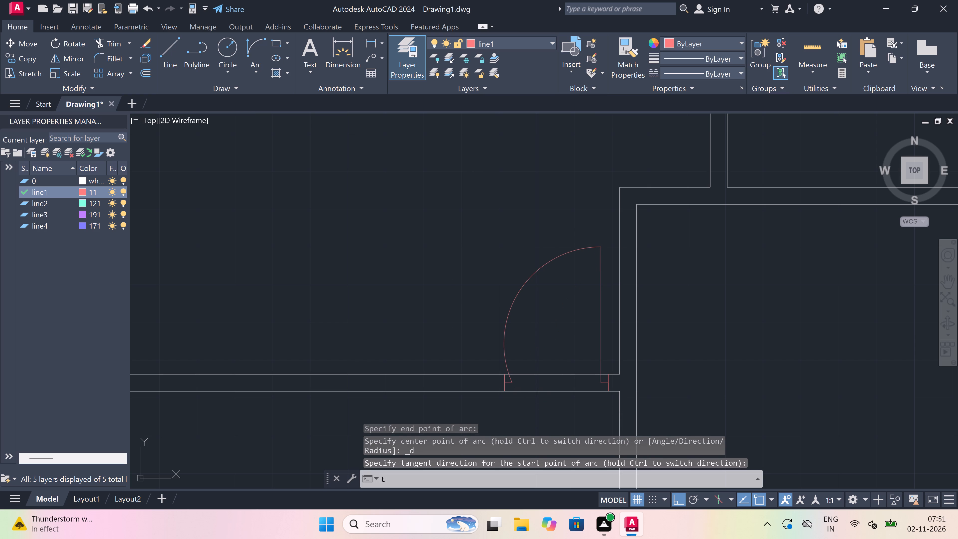
key(space)
click(579, 367)
click(560, 413)
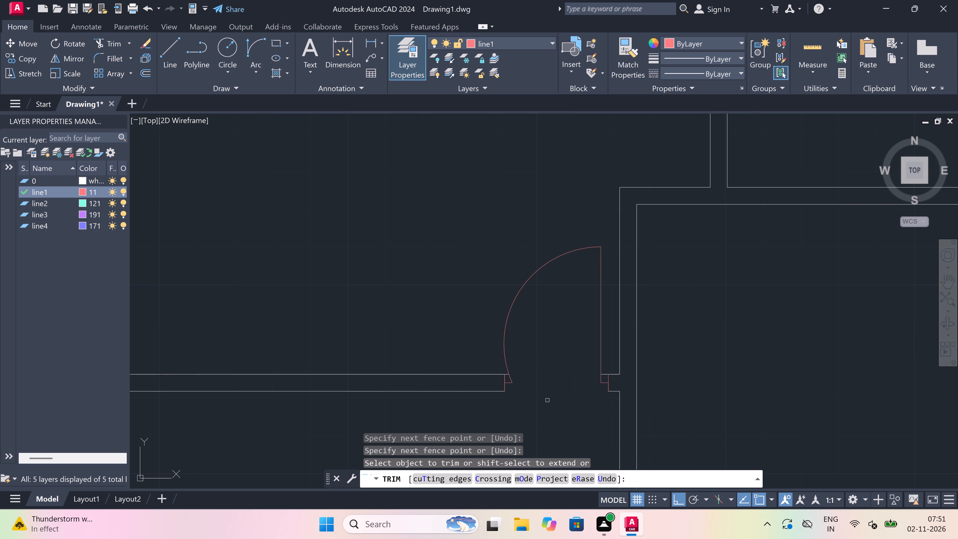
key(Escape)
Draw a jamb across the eastern horizontal partition near its west end, with a 2" eastward stop and a 2' leaf northward.
scroll(481, 346, down, 2)
text(l)
key(space)
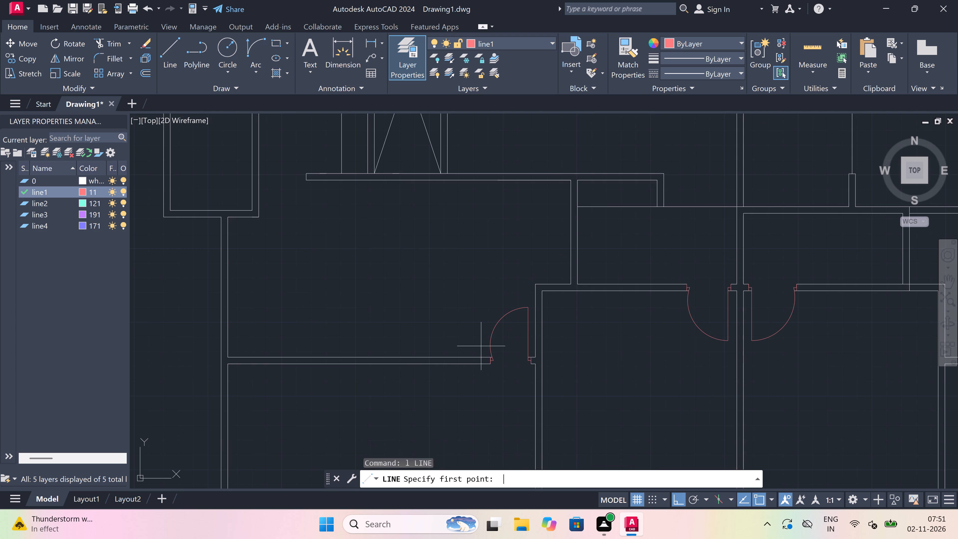
scroll(481, 346, down, 3)
scroll(580, 347, up, 3)
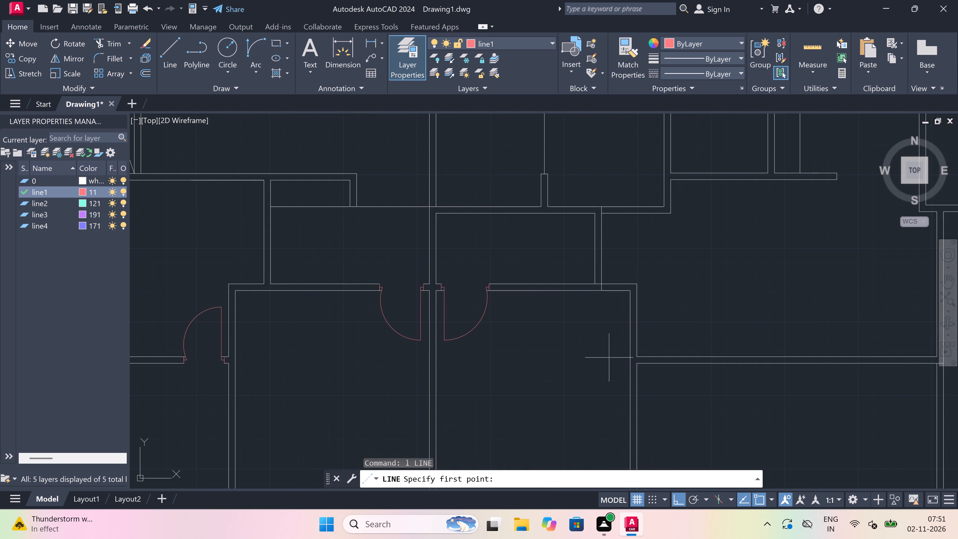
scroll(615, 355, up, 2)
scroll(683, 356, up, 2)
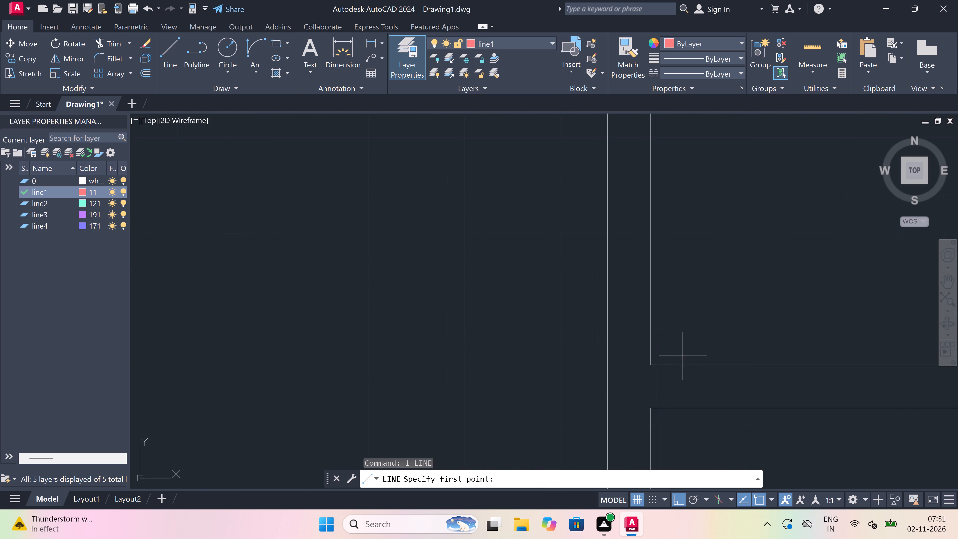
click(671, 363)
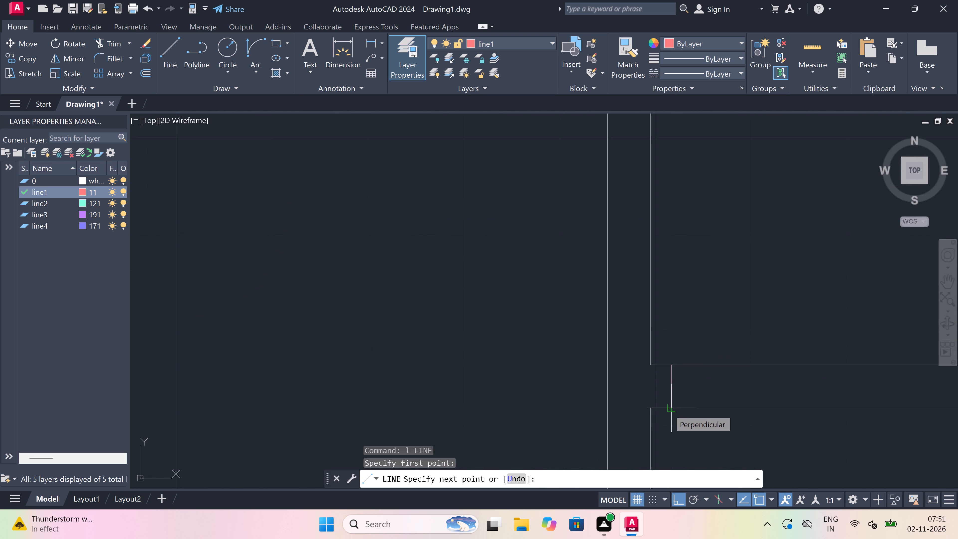
key(Escape)
key(space)
click(676, 366)
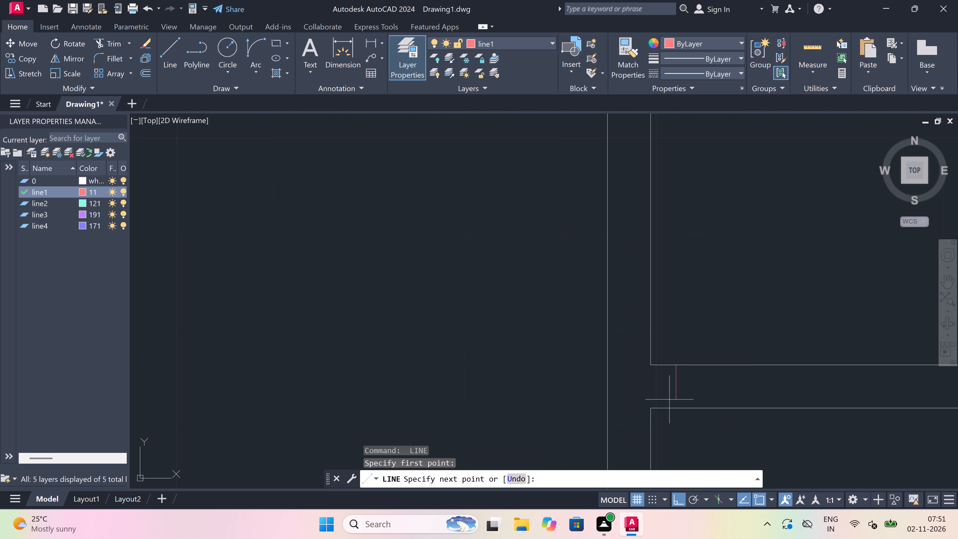
drag(673, 408, 673, 405)
drag(674, 384, 684, 384)
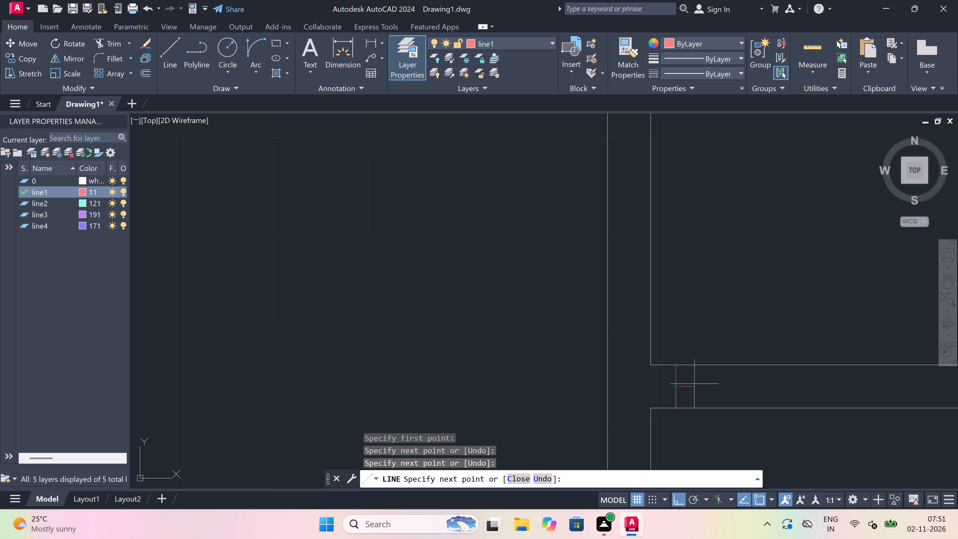
key(2)
key(shift+quotedbl)
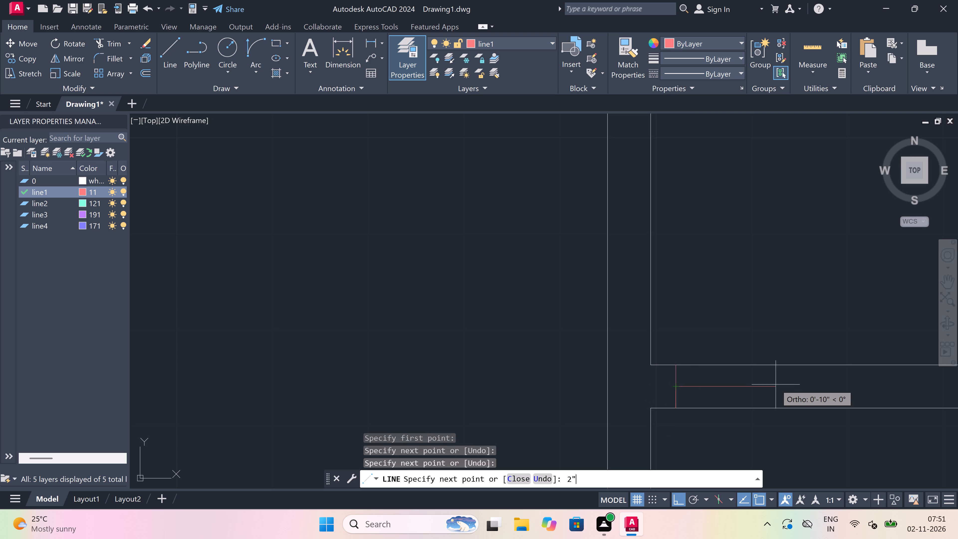
key(space)
scroll(754, 382, down, 5)
scroll(751, 362, up, 3)
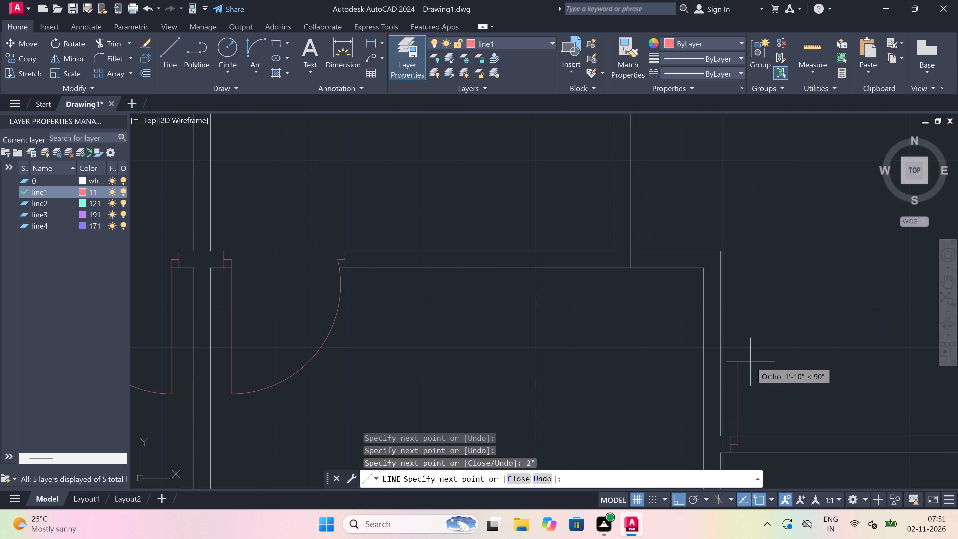
key(2)
key(apostrophe)
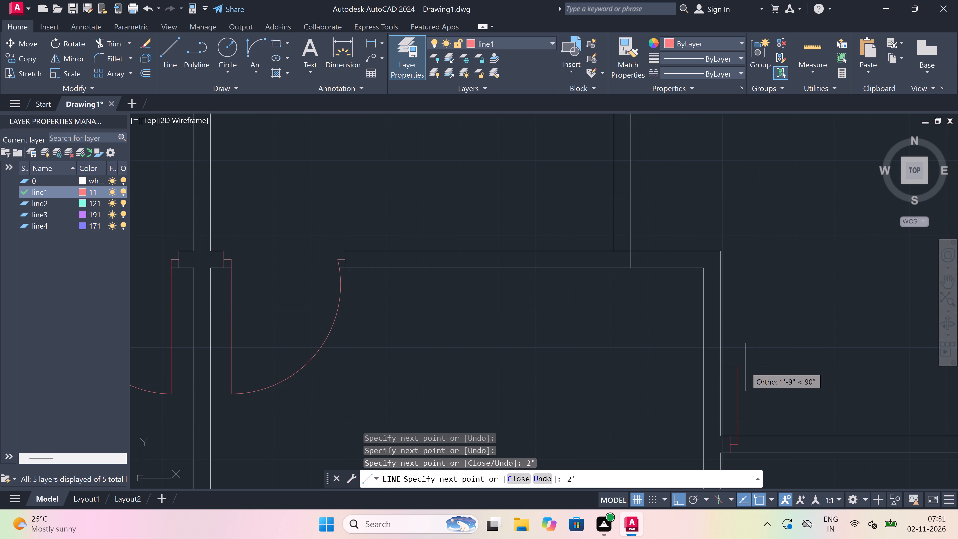
key(space)
key(Escape)
Draw the eastern door's second jamb across the partition east of the leaf, with a 2" stop from its midpoint pointing west.
key(space)
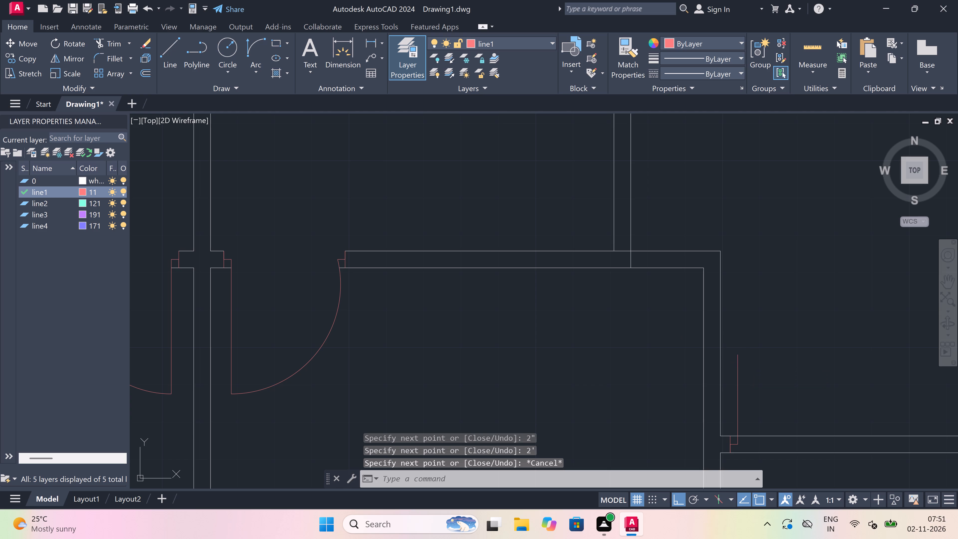
scroll(681, 340, down, 3)
scroll(690, 362, up, 3)
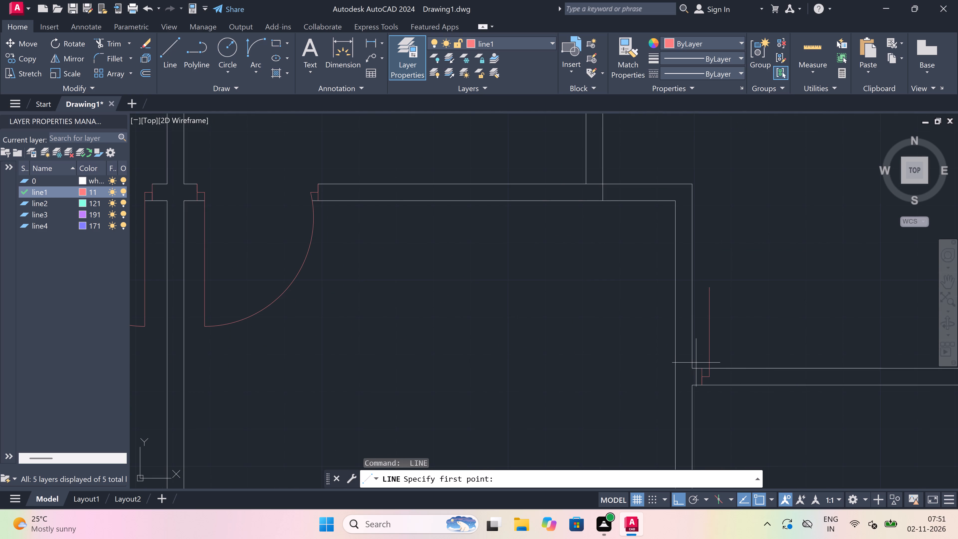
scroll(792, 366, up, 1)
click(781, 369)
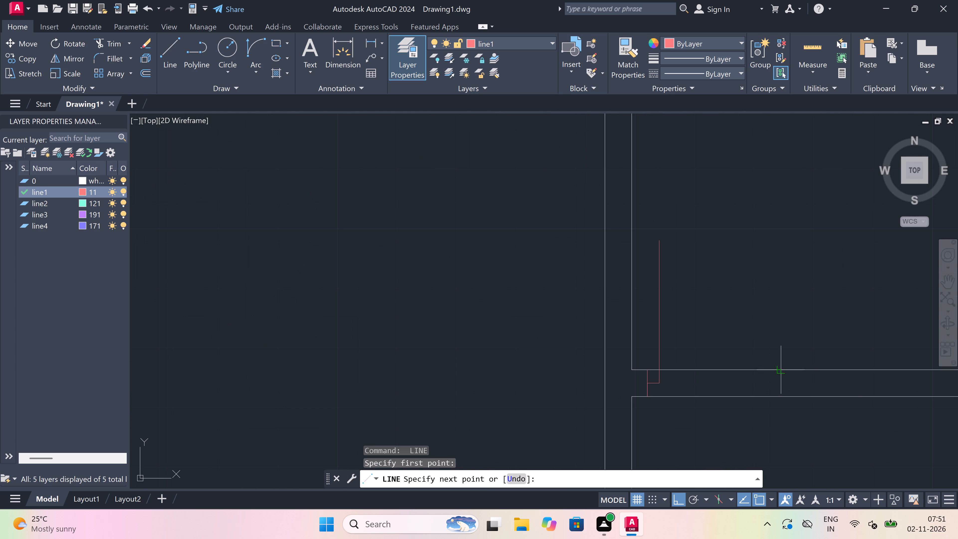
click(781, 395)
click(781, 382)
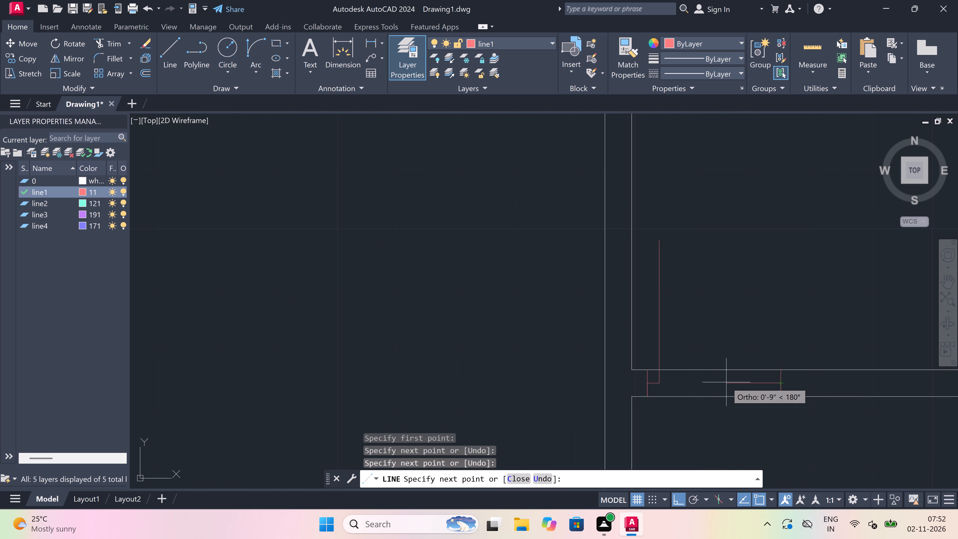
key(2)
key(shift+quotedbl)
key(space)
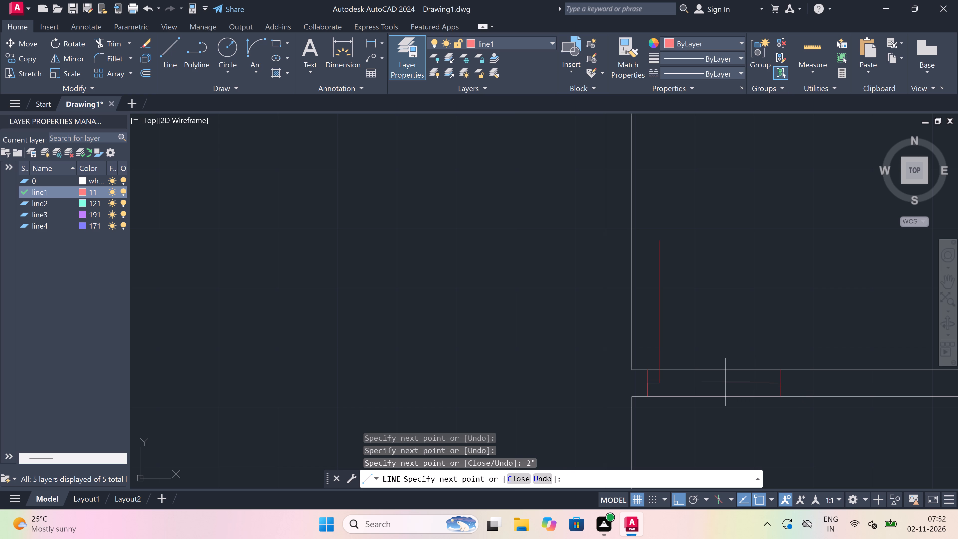
key(Escape)
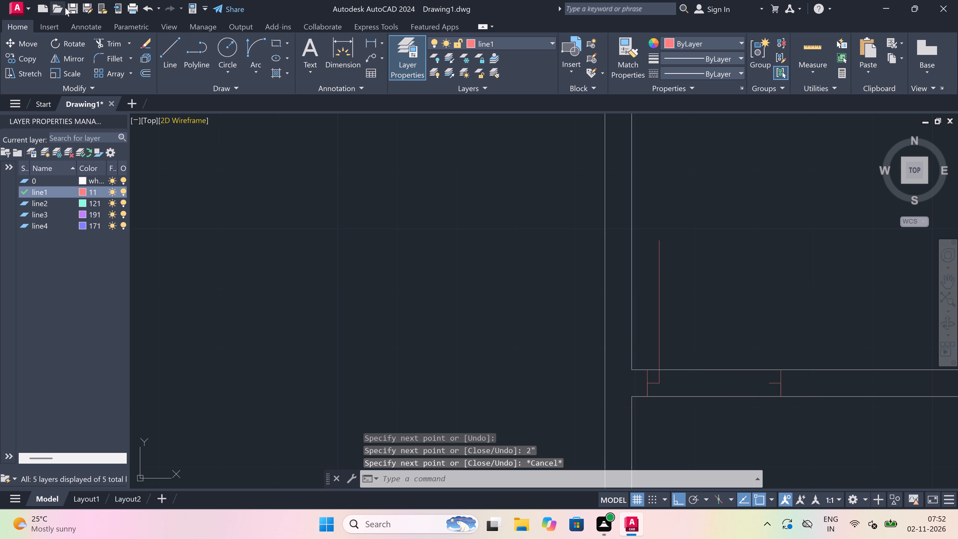
Draw the door swing arc from the 2' leaf's north end to the tip of the east jamb's stop.
click(255, 45)
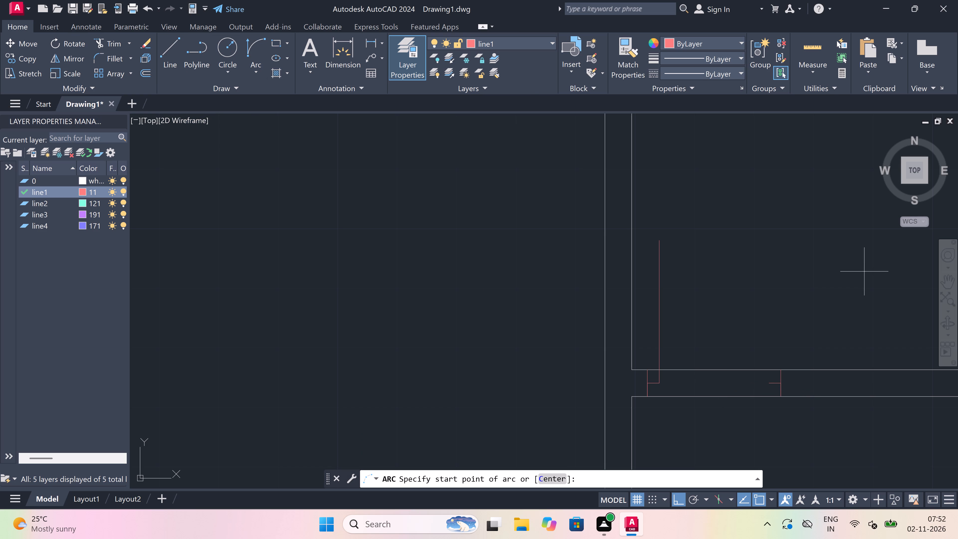
drag(663, 241, 663, 243)
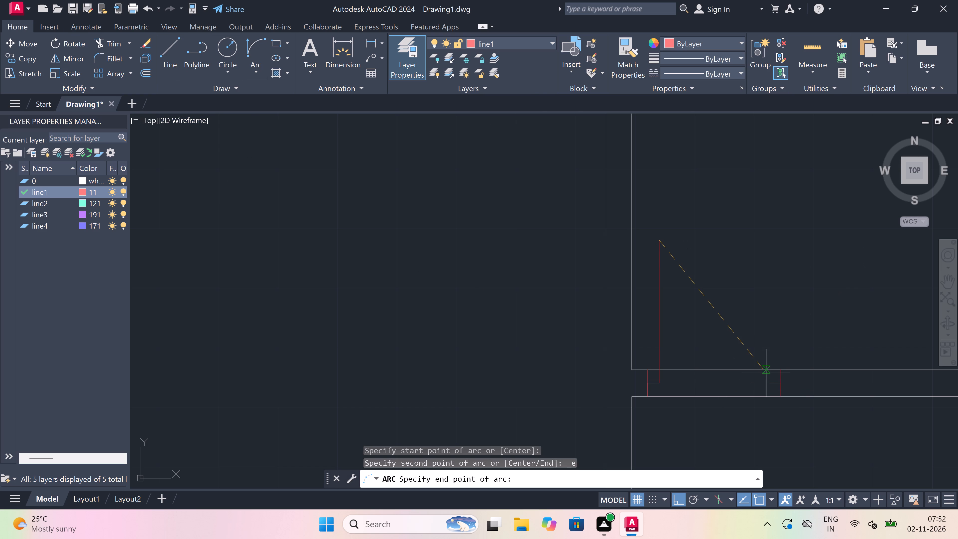
drag(769, 383, 771, 372)
click(777, 289)
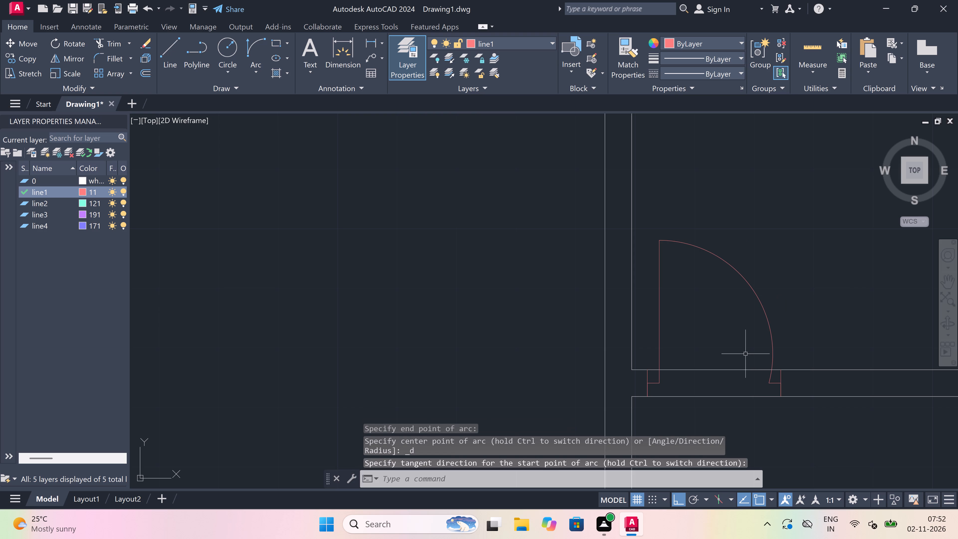
Trim both eastern partition lines between the two jambs to open the doorway.
key(t)
key(r)
key(space)
click(692, 350)
click(700, 406)
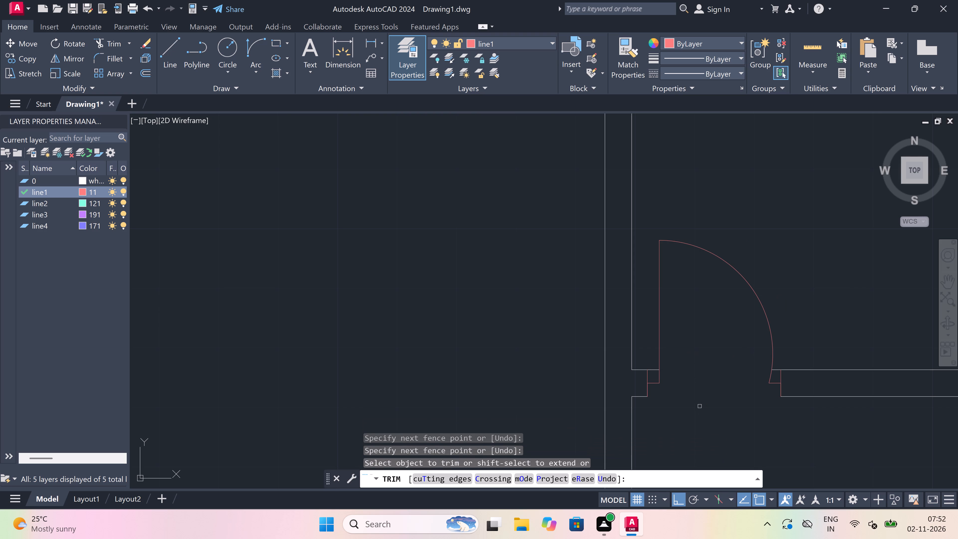
Trim the overlapping wall lines where the vertical partition meets the room wall southeast of the central lobby, opening the T-junction.
scroll(699, 401, down, 4)
key(space)
key(space)
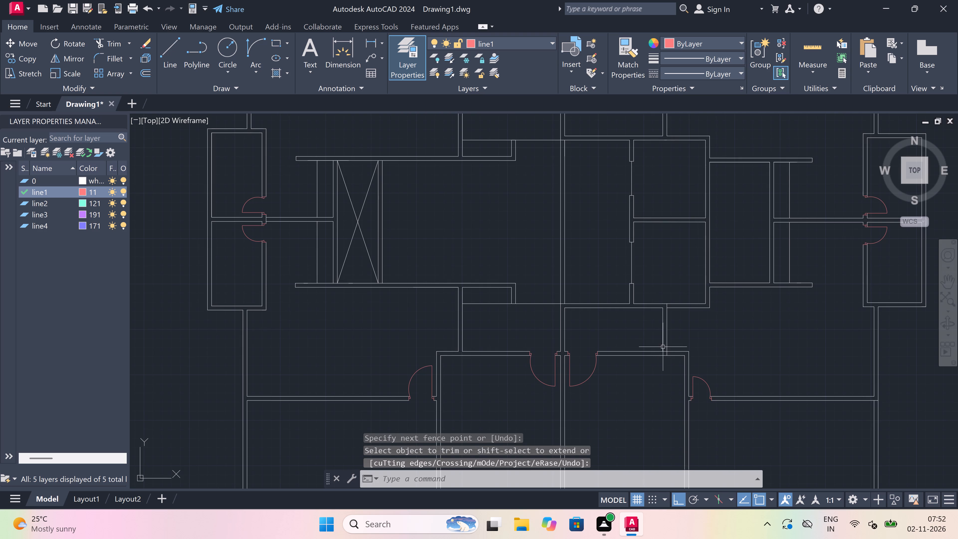
scroll(664, 347, up, 5)
drag(664, 360, 664, 363)
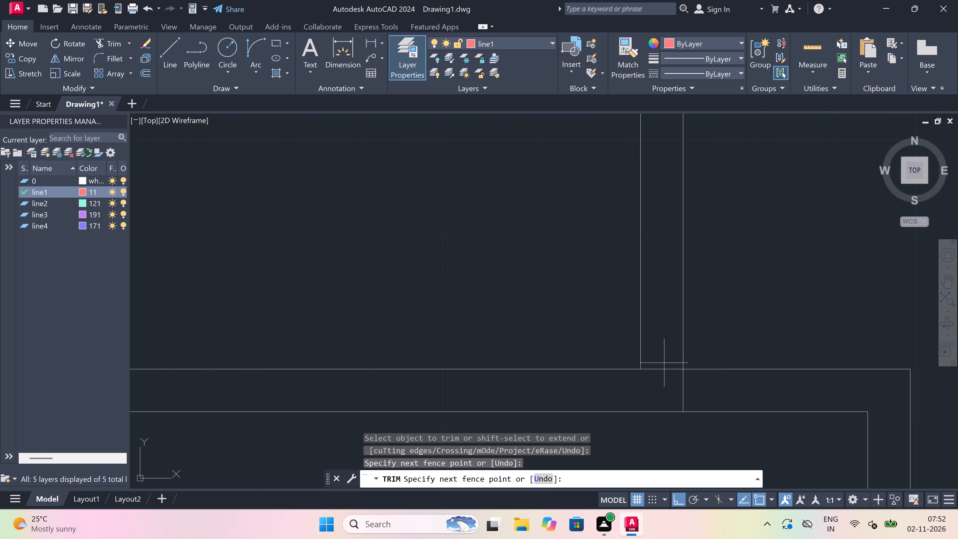
drag(659, 382, 659, 387)
click(659, 395)
click(728, 389)
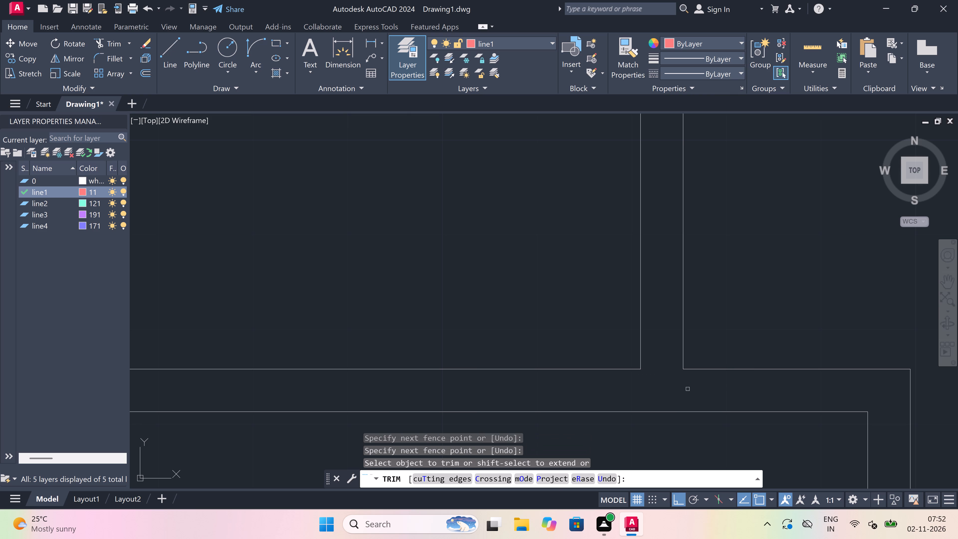
scroll(663, 392, down, 5)
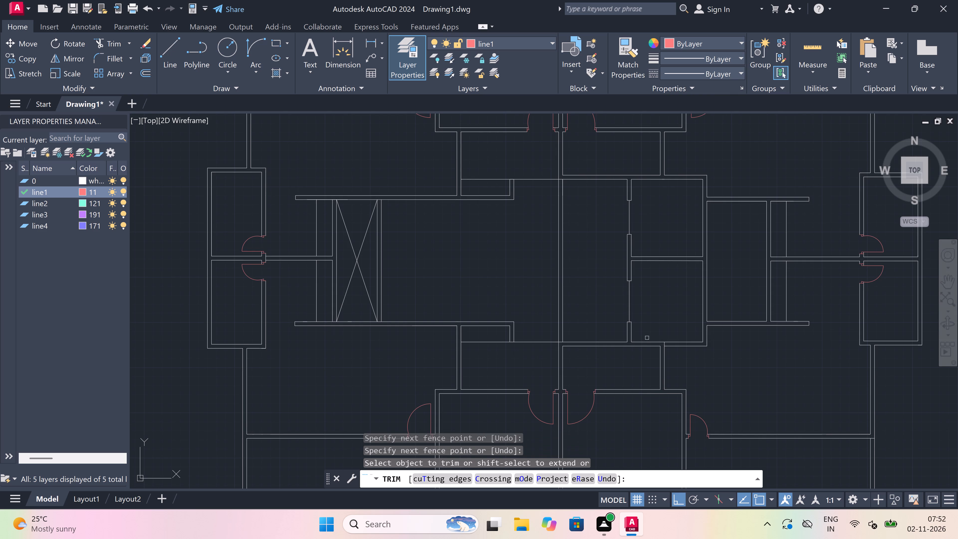
scroll(668, 328, down, 2)
scroll(584, 350, up, 2)
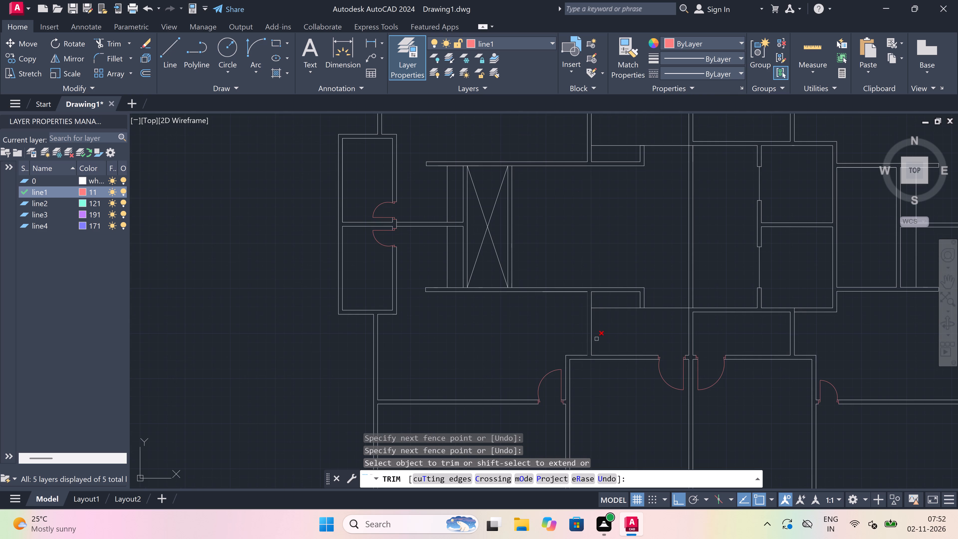
key(Escape)
On layer 0, draw a short end line across the lobby's northern wall, between the central wall and the eastern partition.
scroll(713, 336, down, 2)
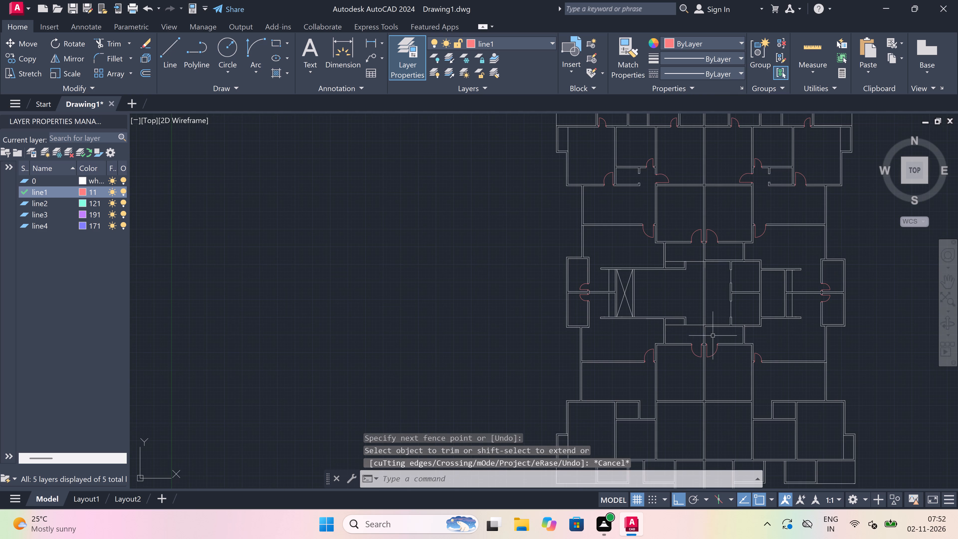
scroll(713, 335, up, 2)
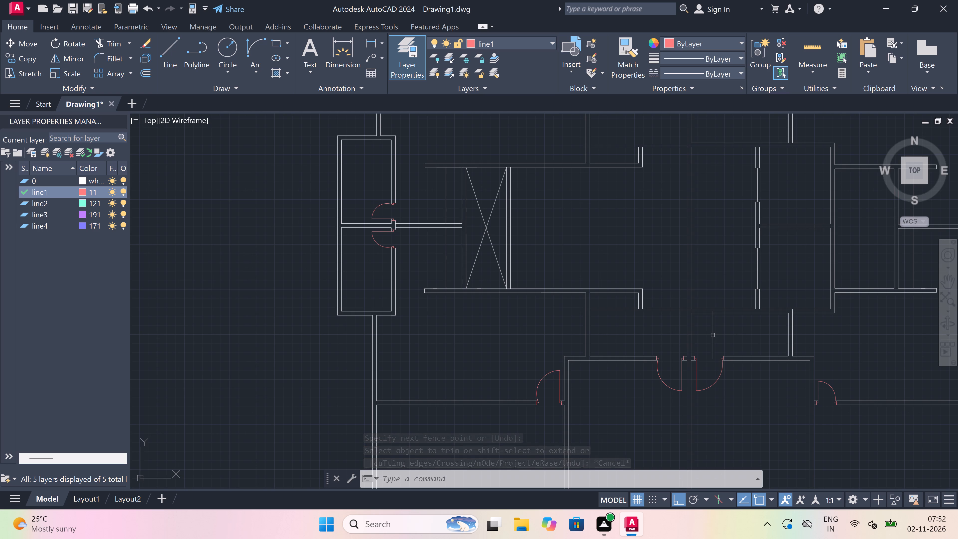
scroll(711, 333, down, 2)
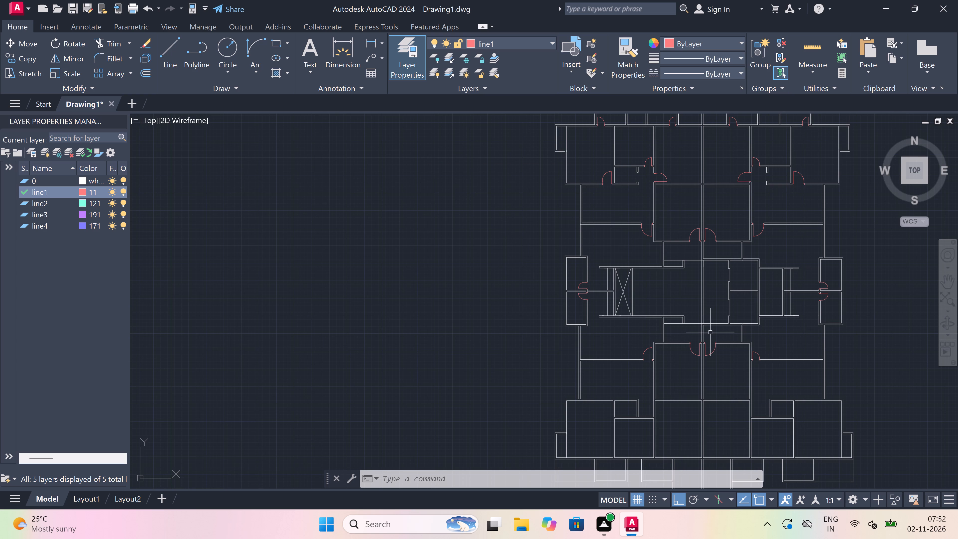
scroll(717, 277, up, 2)
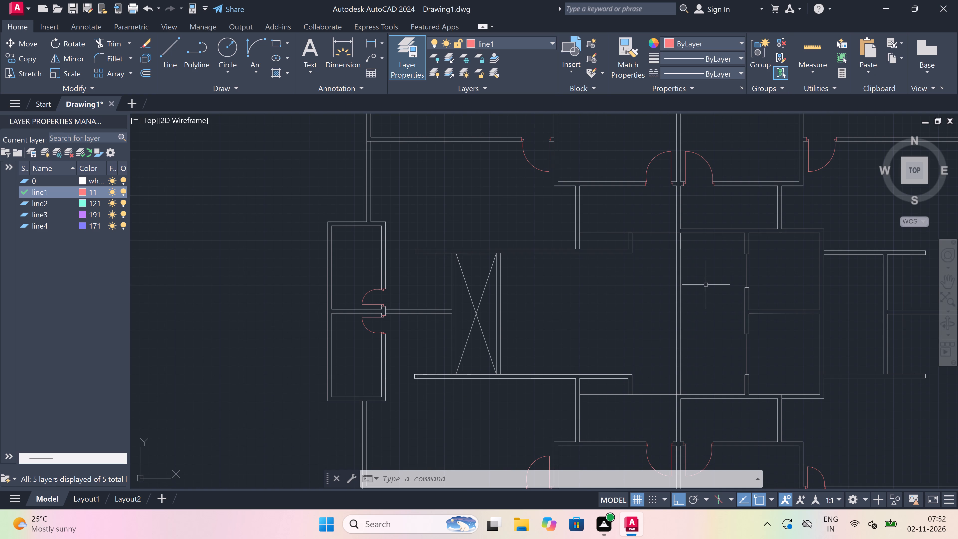
scroll(697, 187, up, 3)
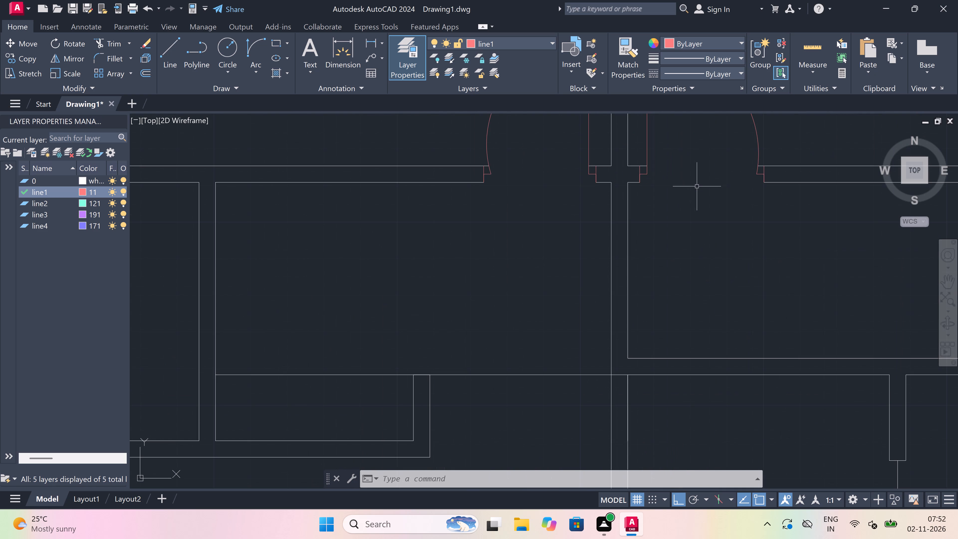
text(l)
key(space)
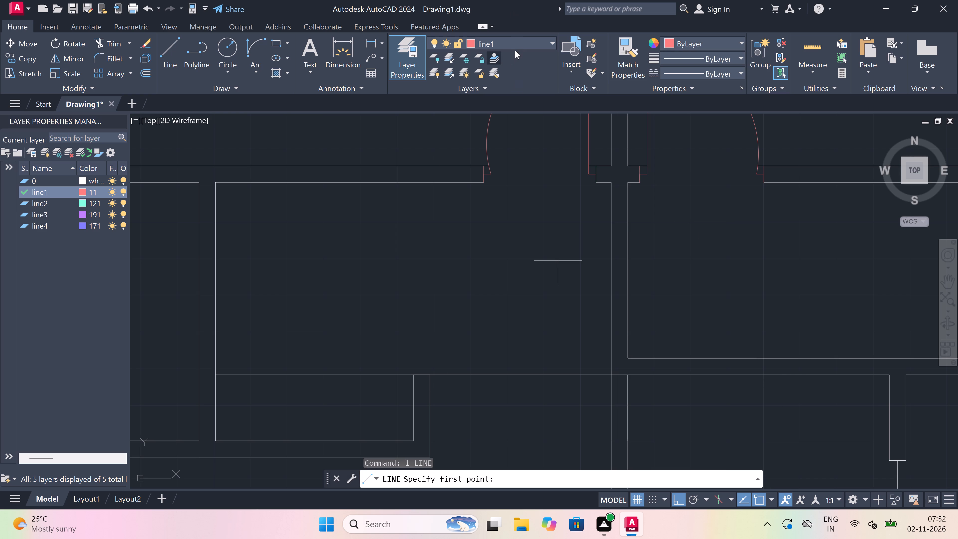
click(512, 37)
click(510, 56)
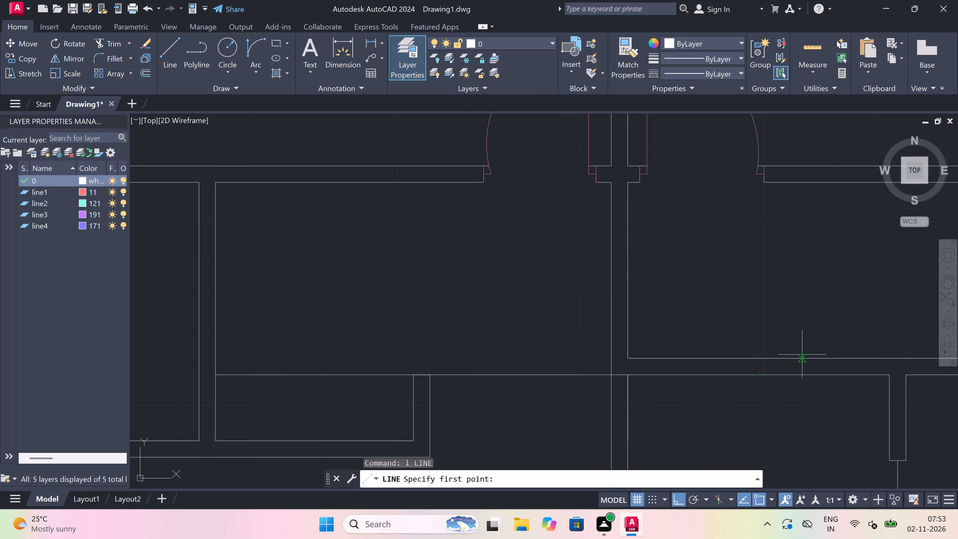
click(784, 357)
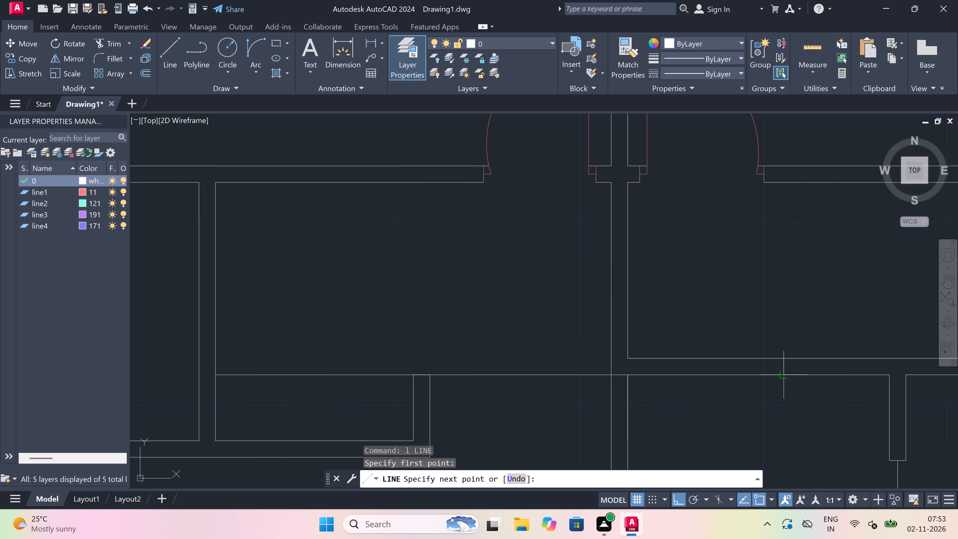
click(783, 372)
key(Escape)
Extend the central wall's east line southward across the lobby's northern wall to close its gap.
key(e)
key(x)
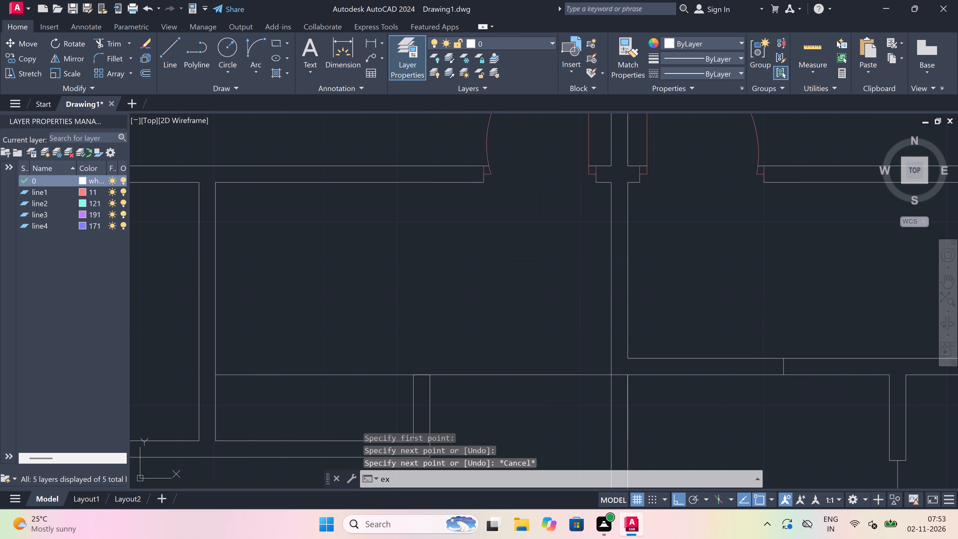
key(space)
drag(619, 315, 622, 313)
click(694, 302)
key(Escape)
Trim the lobby's northern wall lines from the new end line westward across the central wall to the western wall return.
key(t)
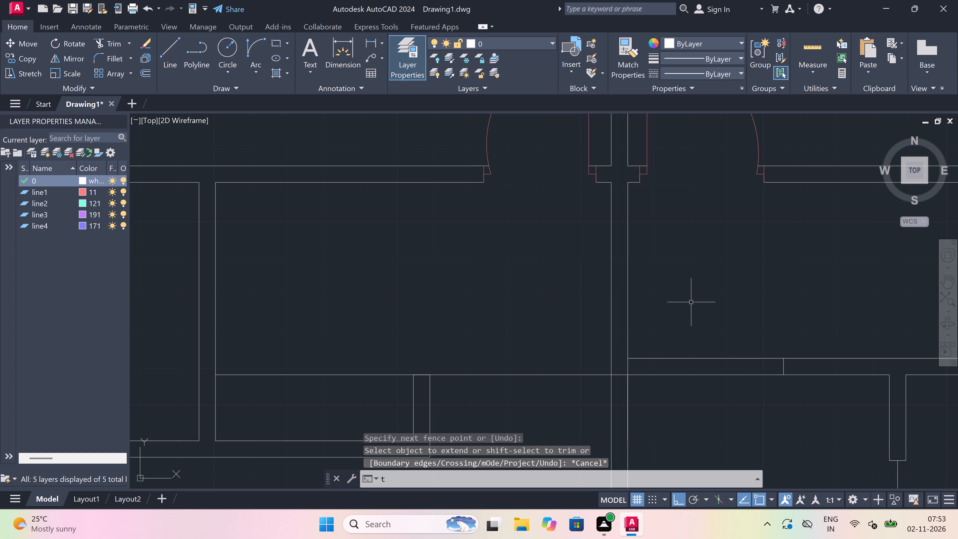
key(r)
key(space)
drag(661, 312, 661, 323)
click(649, 449)
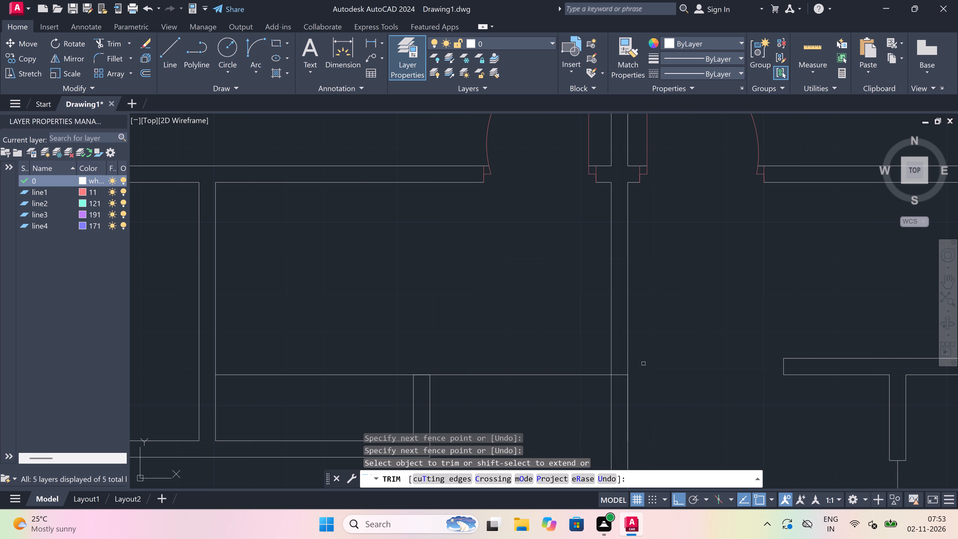
scroll(651, 328, down, 3)
scroll(630, 349, up, 2)
scroll(651, 327, up, 1)
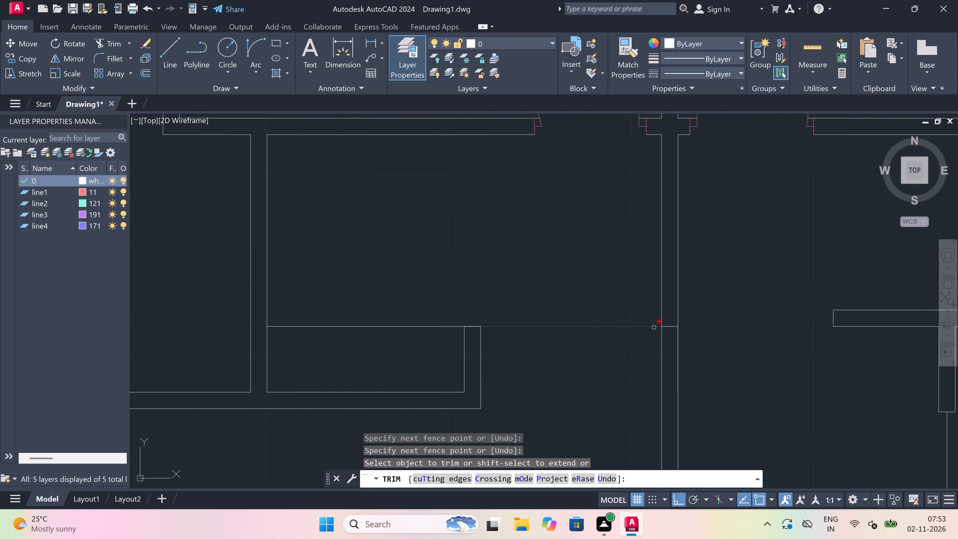
scroll(660, 327, up, 3)
click(686, 316)
click(687, 358)
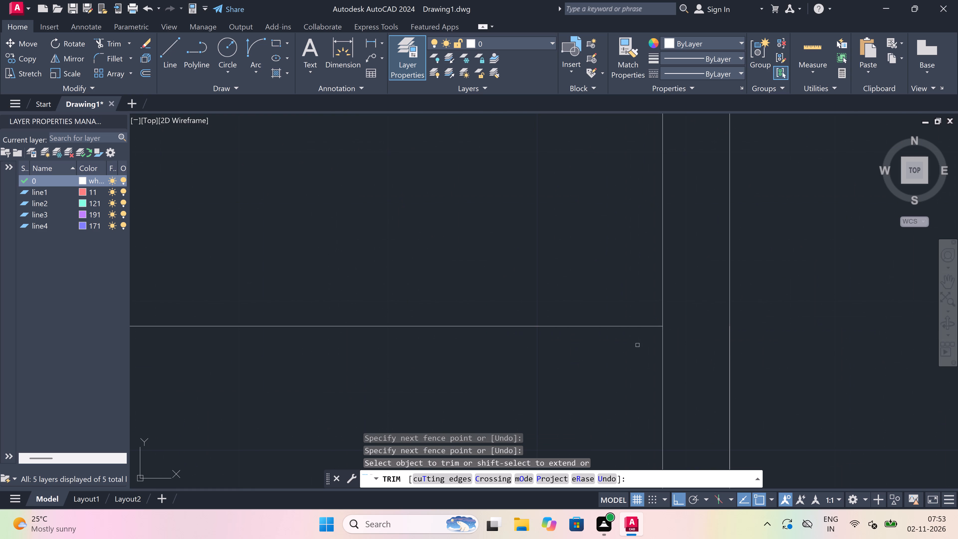
scroll(545, 242, down, 4)
click(545, 242)
click(521, 322)
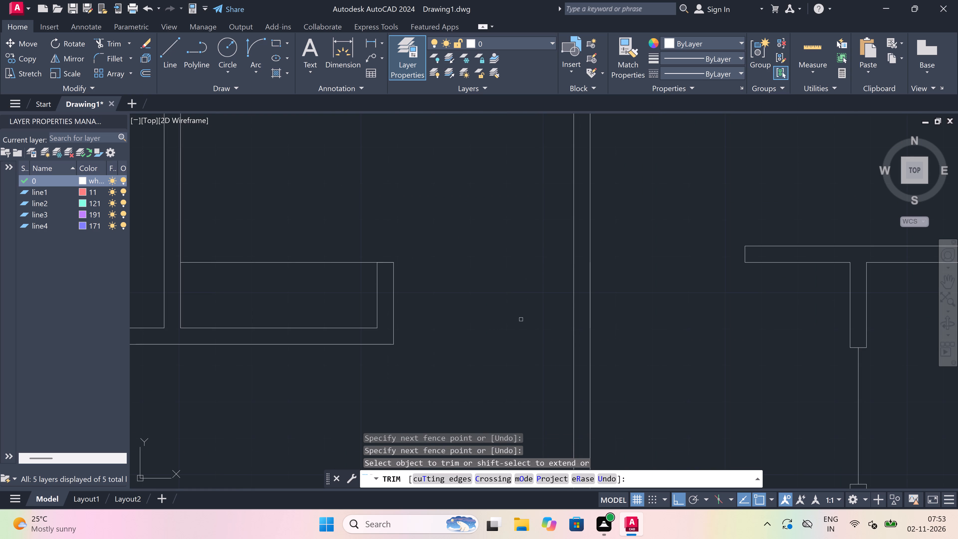
key(Escape)
Draw a short end line across the lobby's southern wall, aligned with the northern wall's trimmed end.
scroll(597, 299, down, 5)
scroll(587, 299, up, 1)
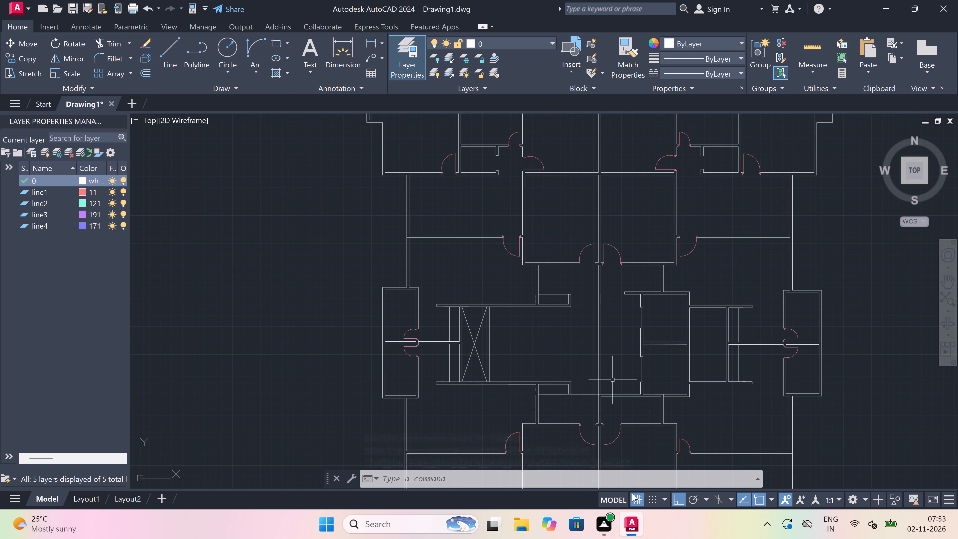
scroll(632, 493, up, 1)
scroll(623, 403, up, 2)
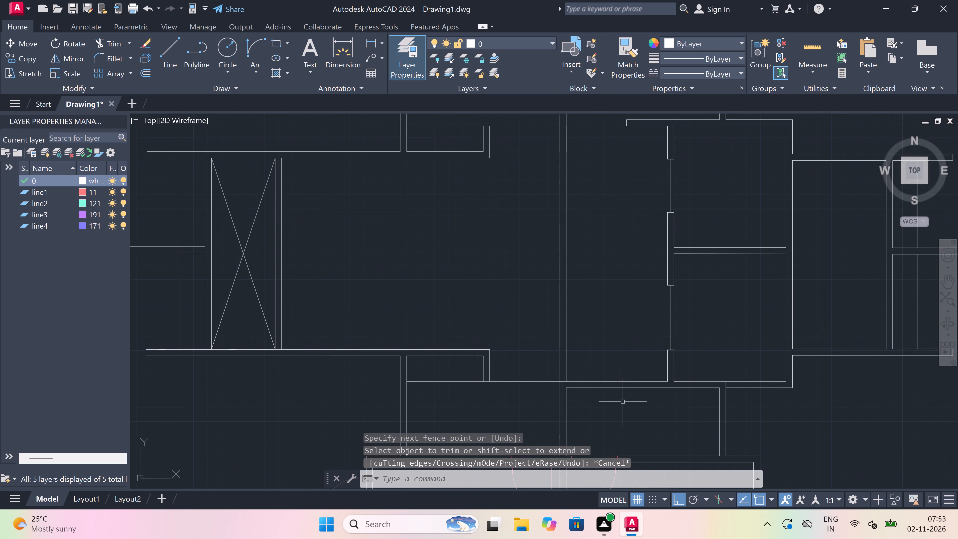
key(l)
key(space)
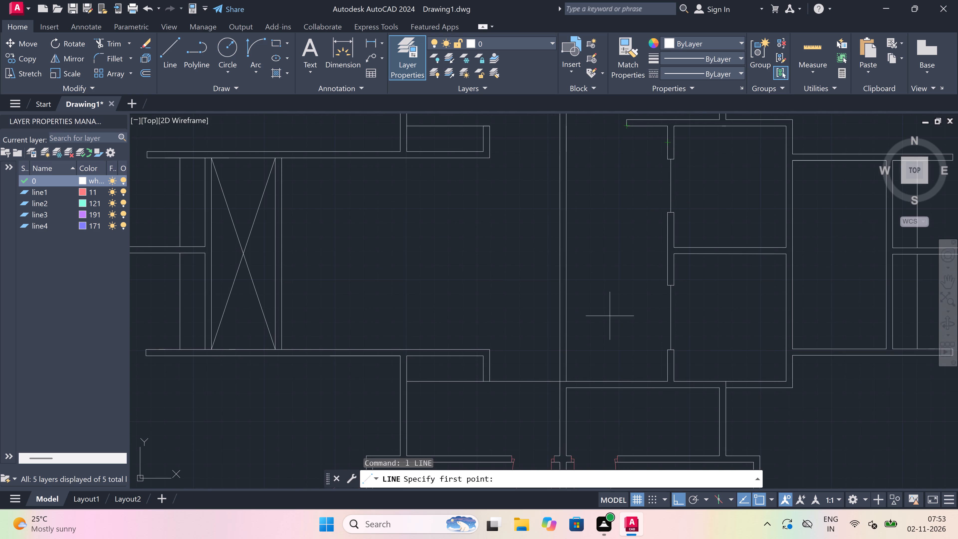
click(628, 379)
scroll(628, 389, up, 3)
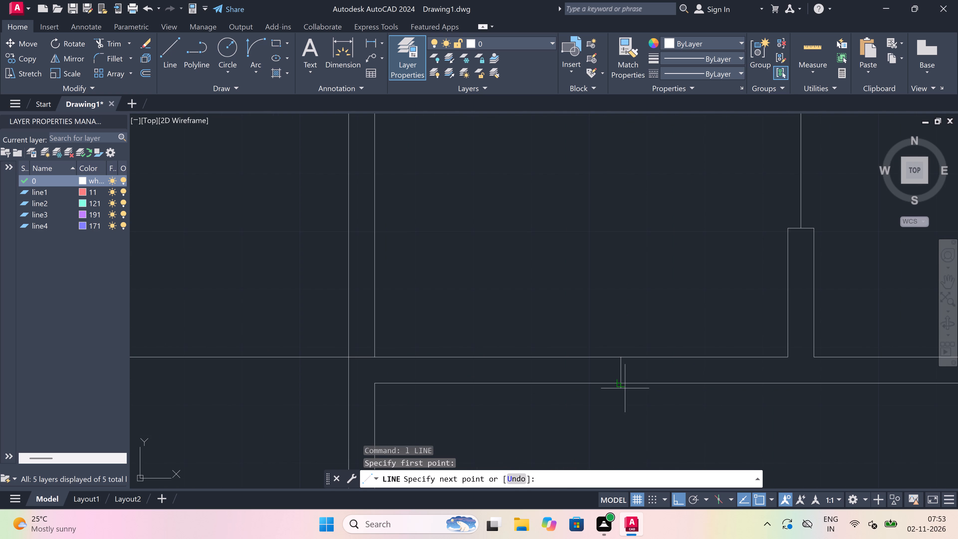
click(622, 384)
key(Escape)
Draw a line bridging the gap in the central wall's east face at the lobby's southern wall.
scroll(579, 353, down, 4)
scroll(566, 356, up, 1)
key(space)
scroll(533, 357, up, 4)
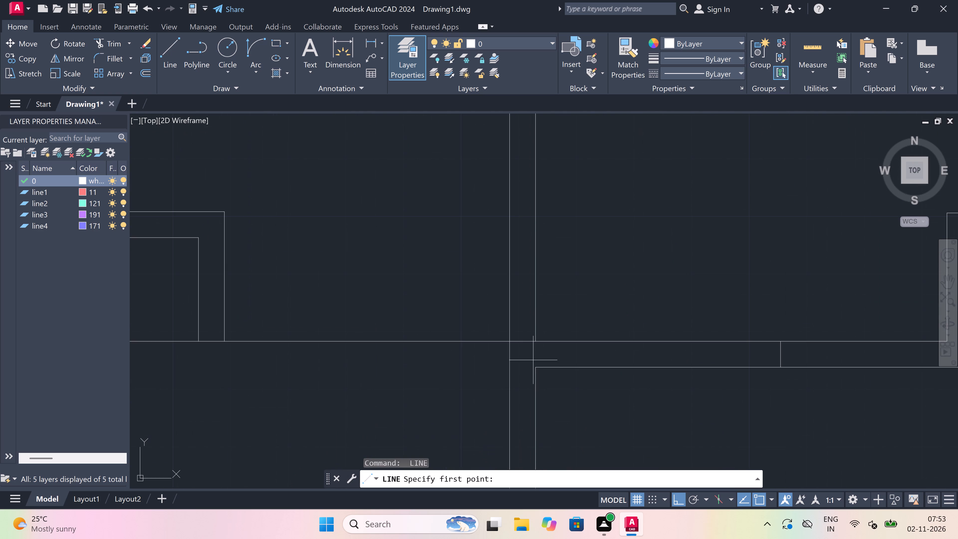
drag(534, 369, 534, 361)
click(536, 339)
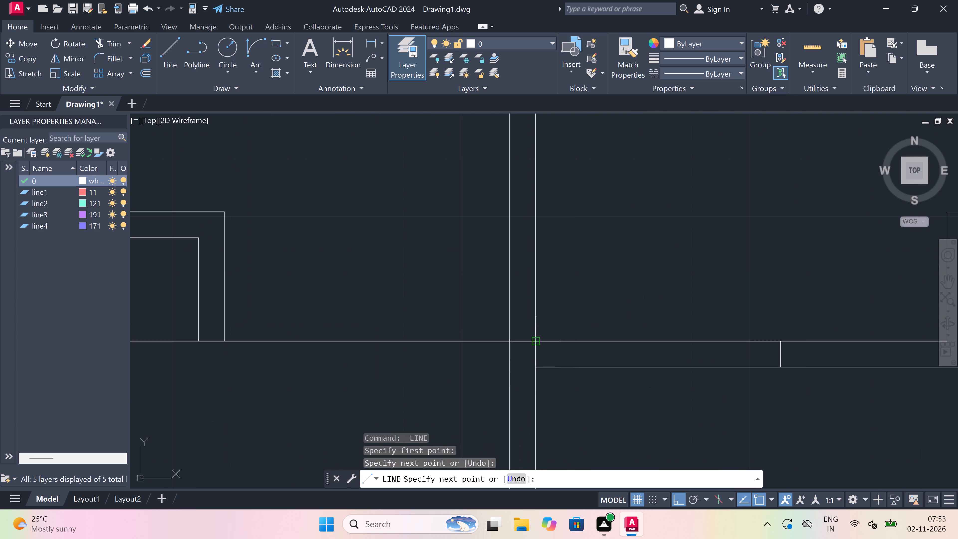
key(Escape)
Trim the lobby's southern wall lines from the new end line westward across the central wall to the western wall return.
text(tr)
key(space)
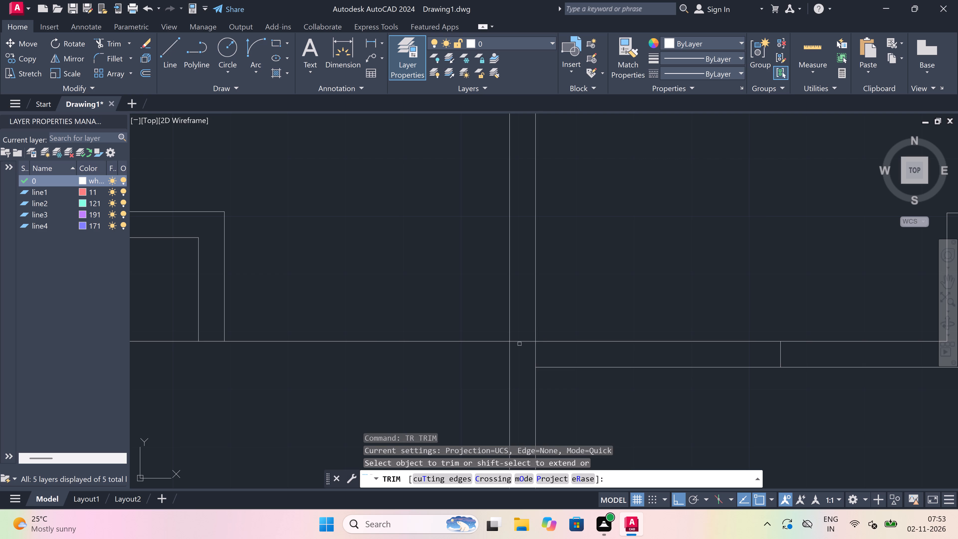
click(519, 344)
click(520, 338)
drag(592, 402, 592, 392)
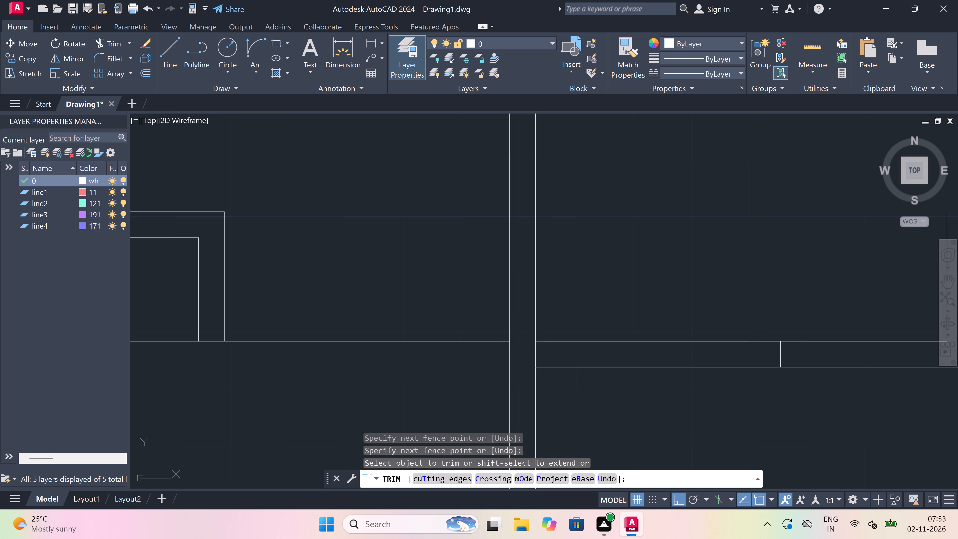
click(595, 307)
drag(480, 359, 478, 343)
click(467, 288)
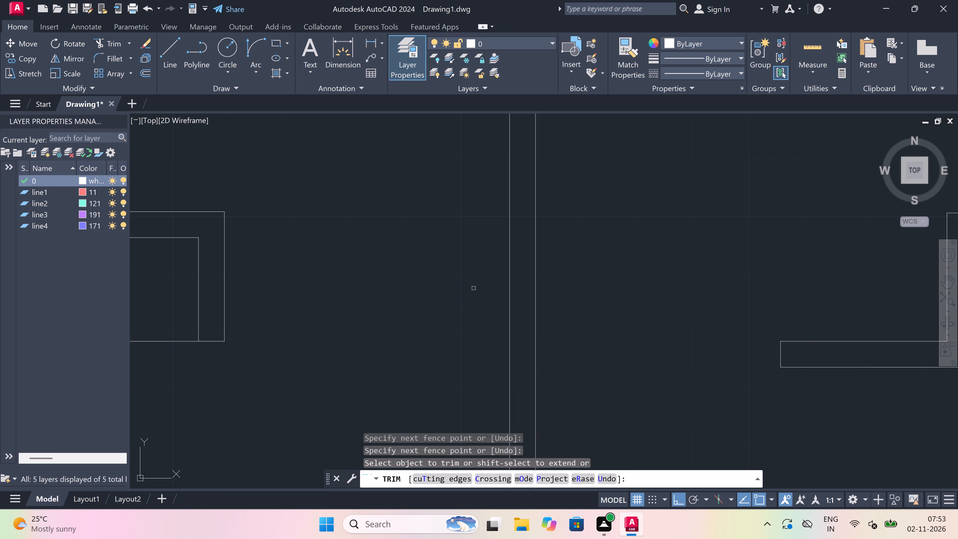
scroll(665, 311, down, 3)
key(Escape)
scroll(598, 326, down, 4)
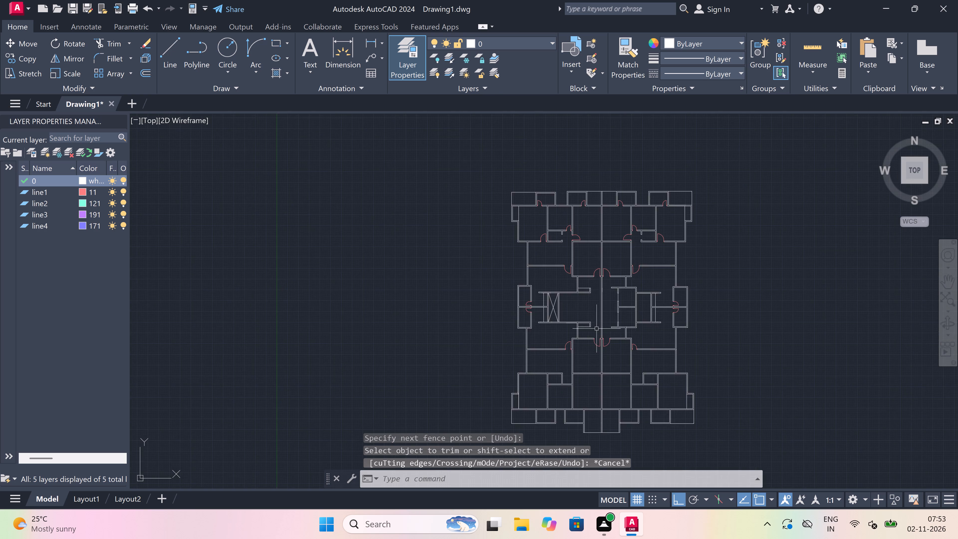
Make line1 the current layer.
scroll(597, 329, up, 1)
scroll(597, 329, down, 1)
scroll(562, 327, up, 1)
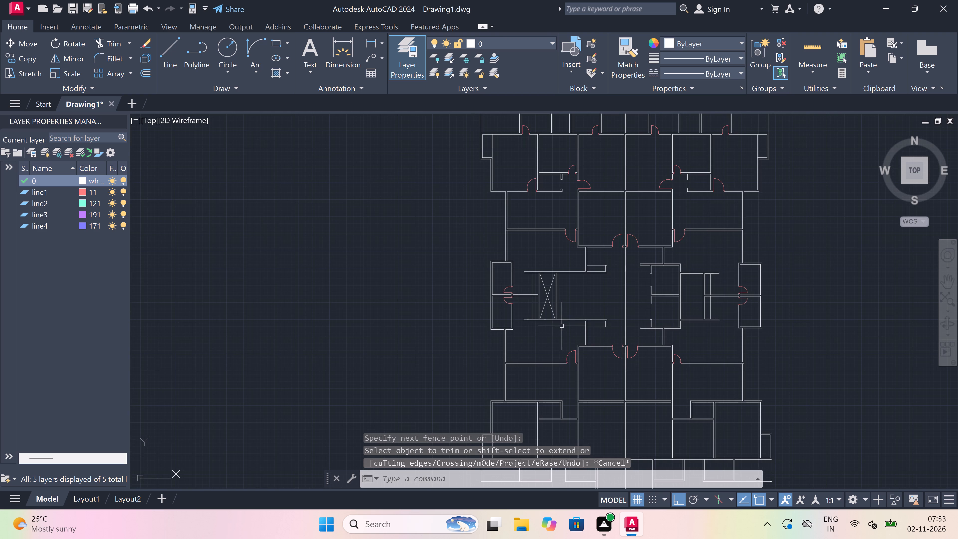
key(l)
key(space)
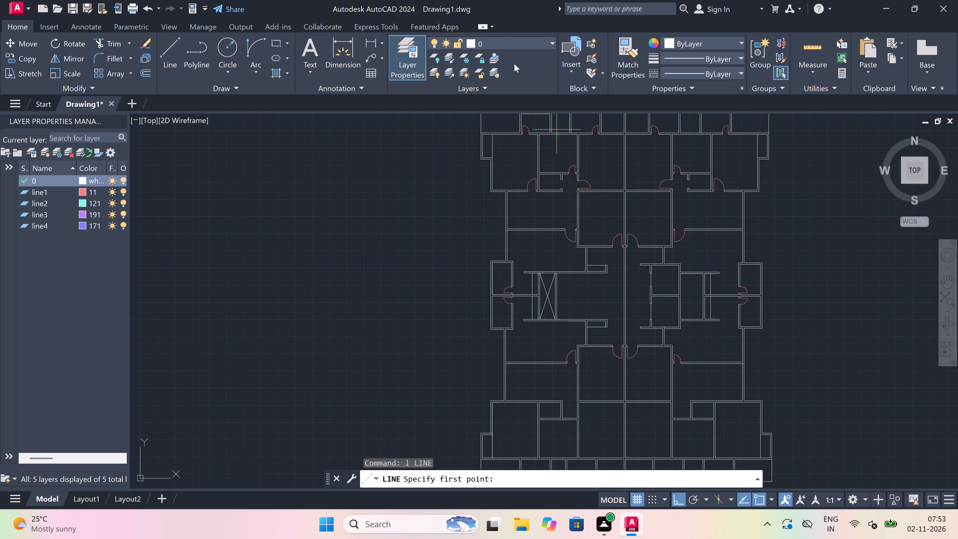
click(516, 41)
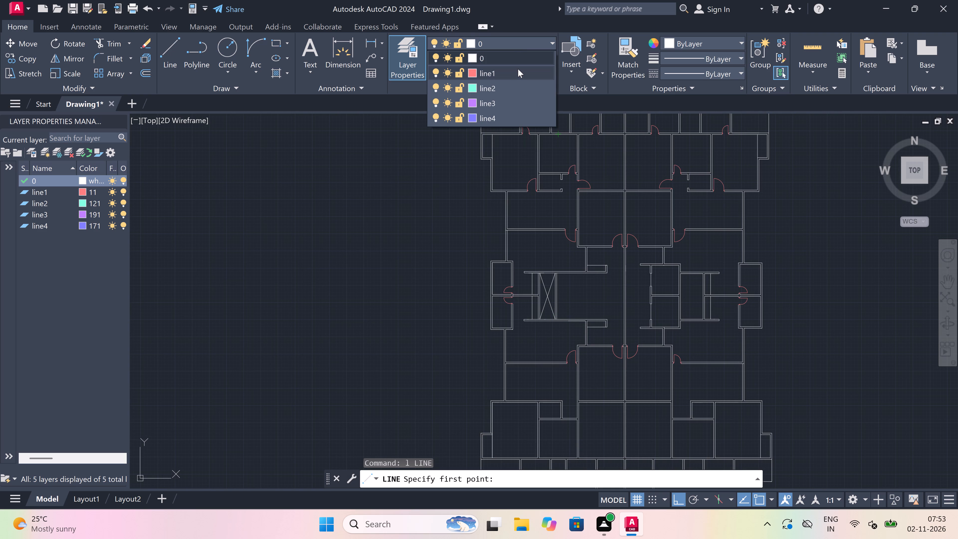
click(518, 69)
In the southwest central room's west wall, just below the cross wall, draw a jamb line, a 2" southward stop and a 3' eastward door leaf.
scroll(589, 275, down, 2)
scroll(588, 312, up, 2)
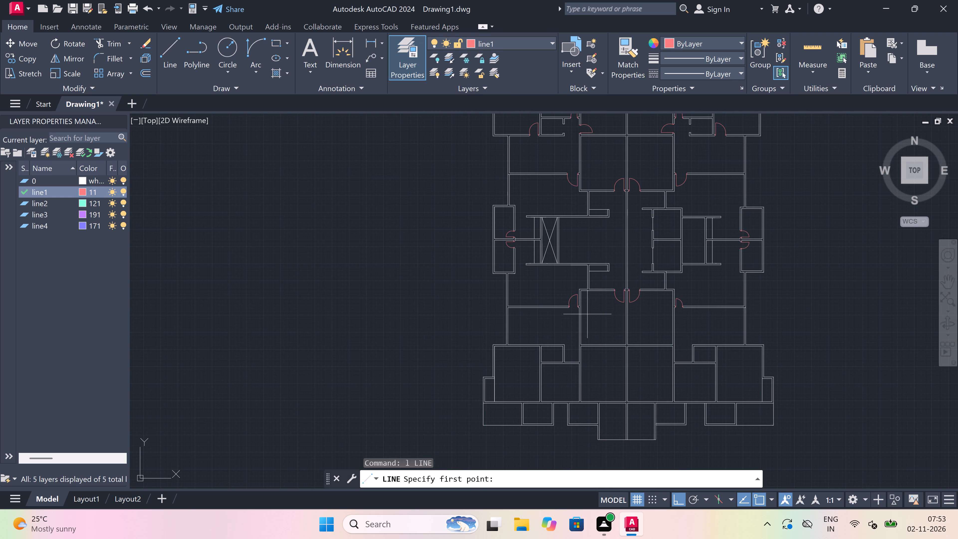
scroll(599, 338, down, 1)
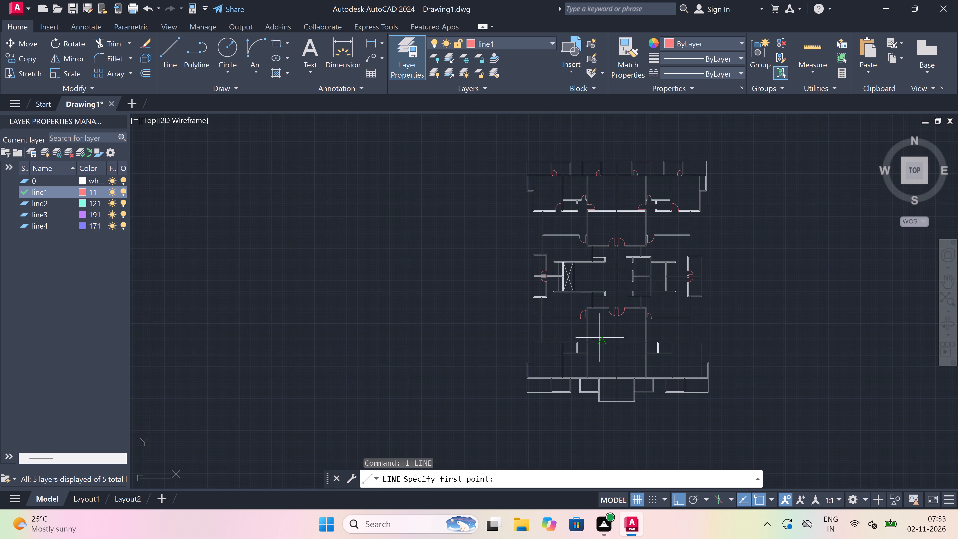
scroll(590, 348, up, 4)
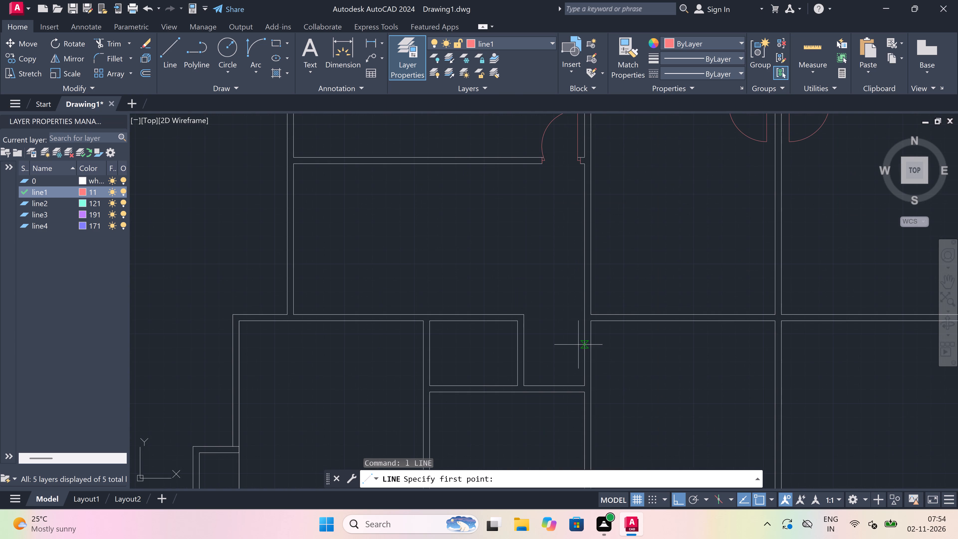
scroll(584, 331, down, 4)
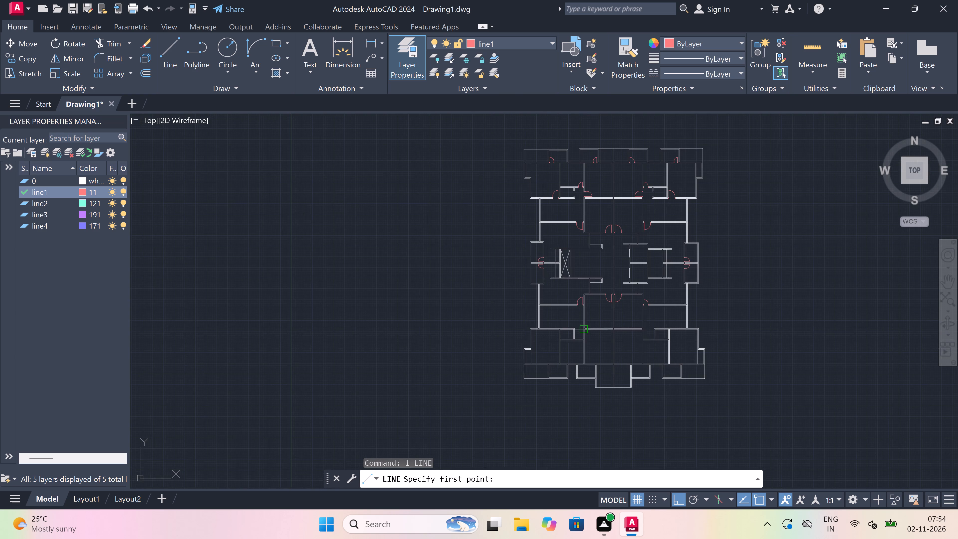
scroll(584, 331, up, 1)
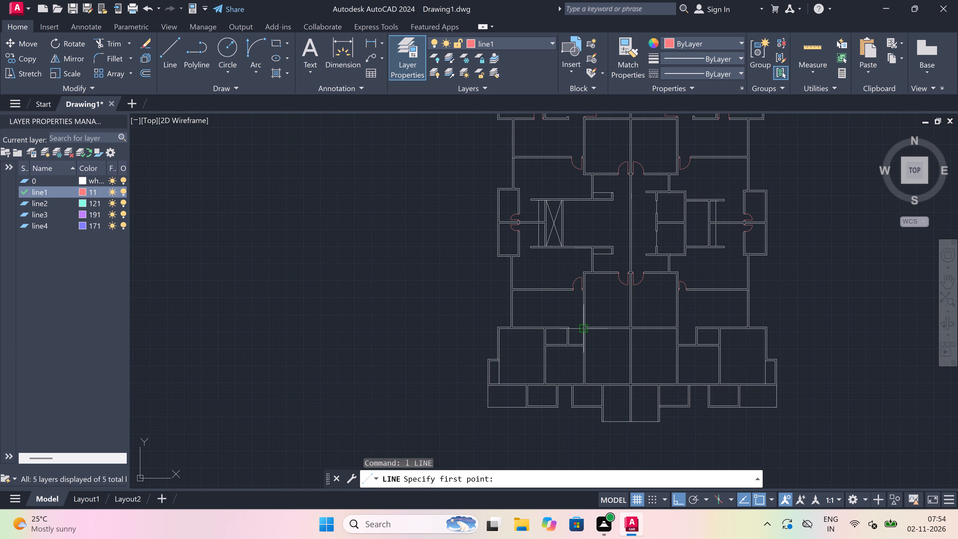
scroll(586, 331, down, 1)
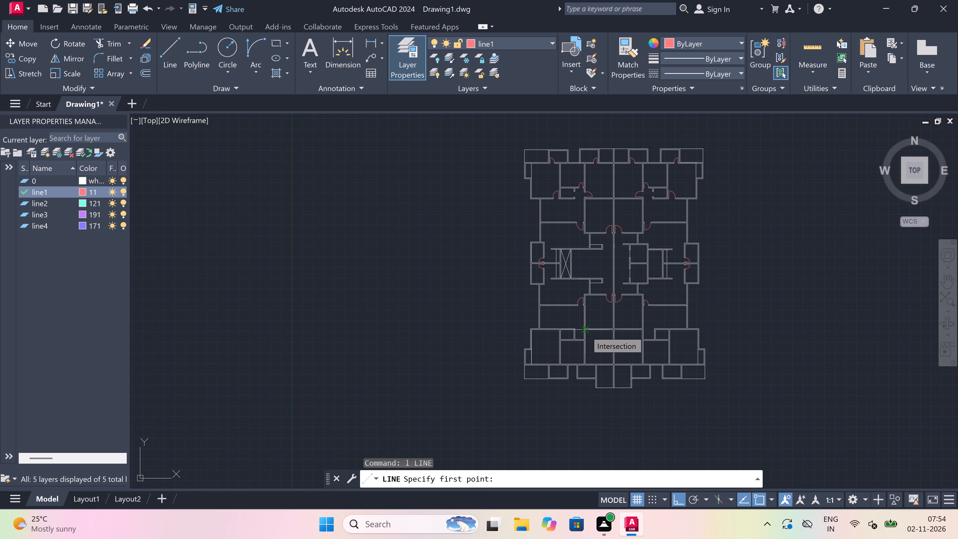
scroll(586, 331, up, 4)
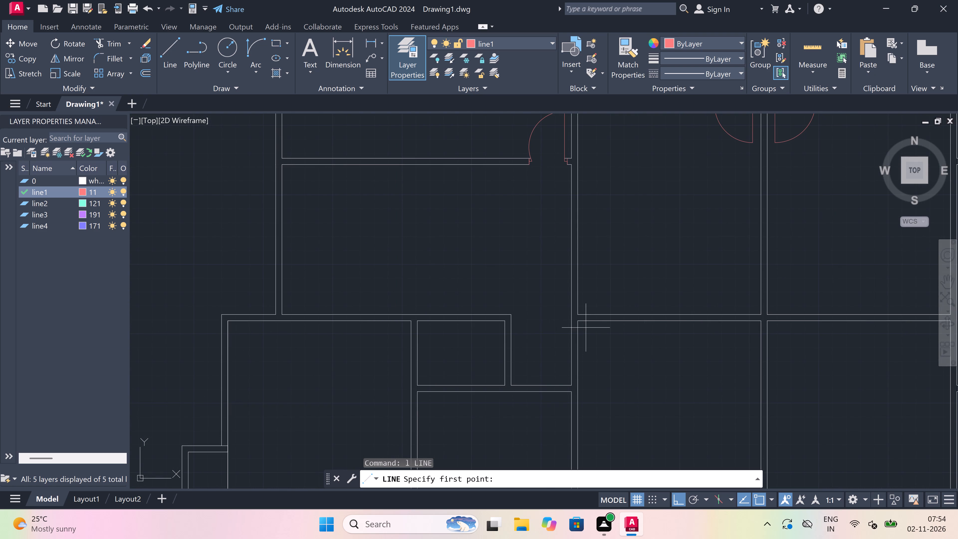
scroll(571, 329, up, 4)
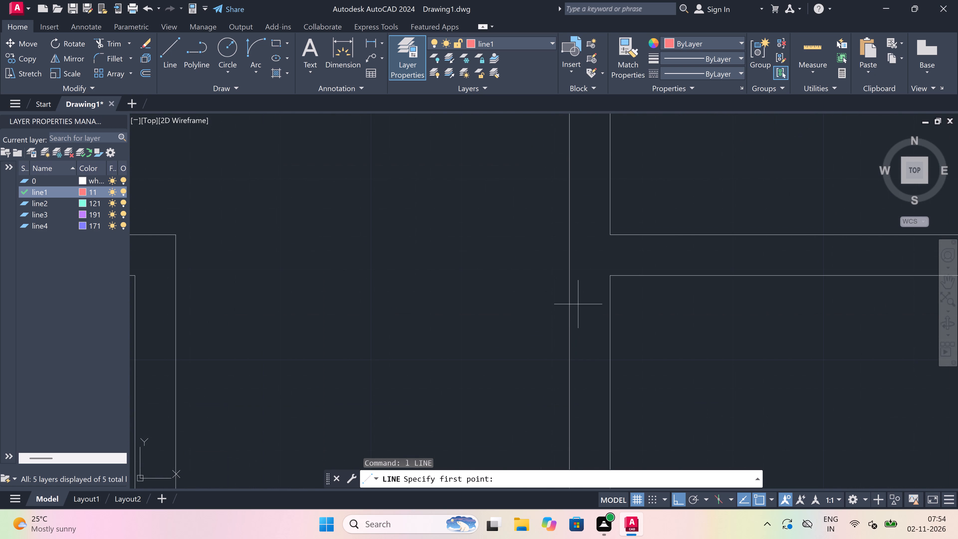
click(571, 305)
click(609, 304)
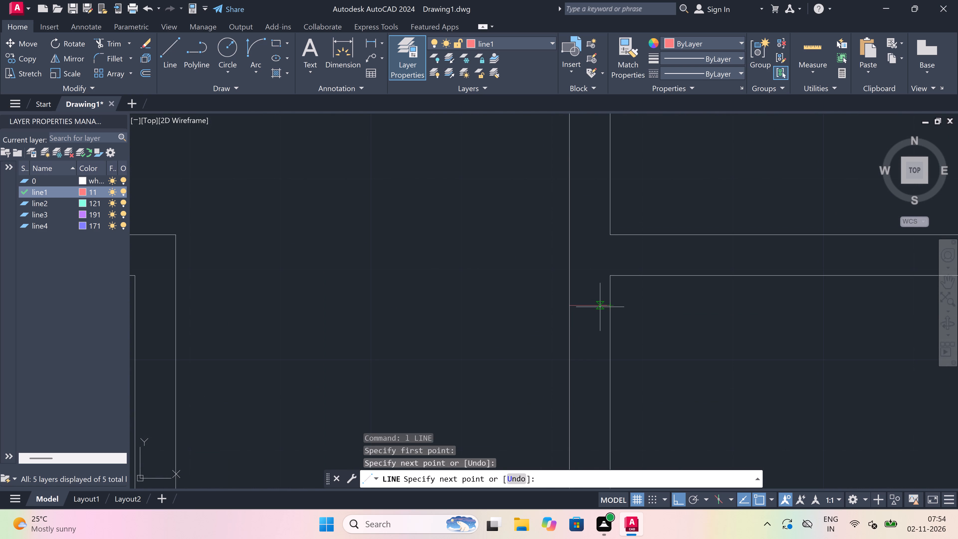
click(588, 306)
key(2)
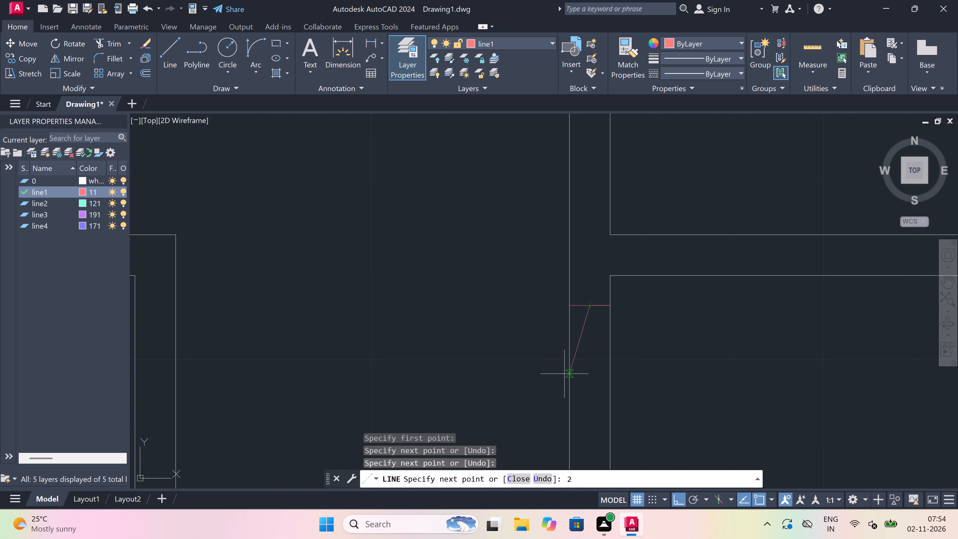
key(shift+quotedbl)
key(space)
key(3)
text(')
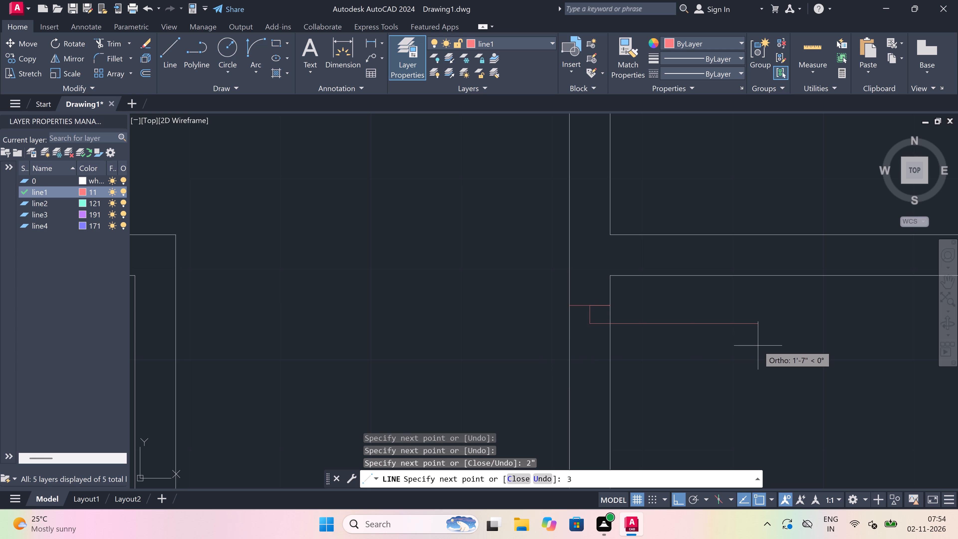
key(space)
key(Escape)
Draw the opposite jamb line across the same wall farther south, with a 2" stop pointing north from its midpoint.
key(space)
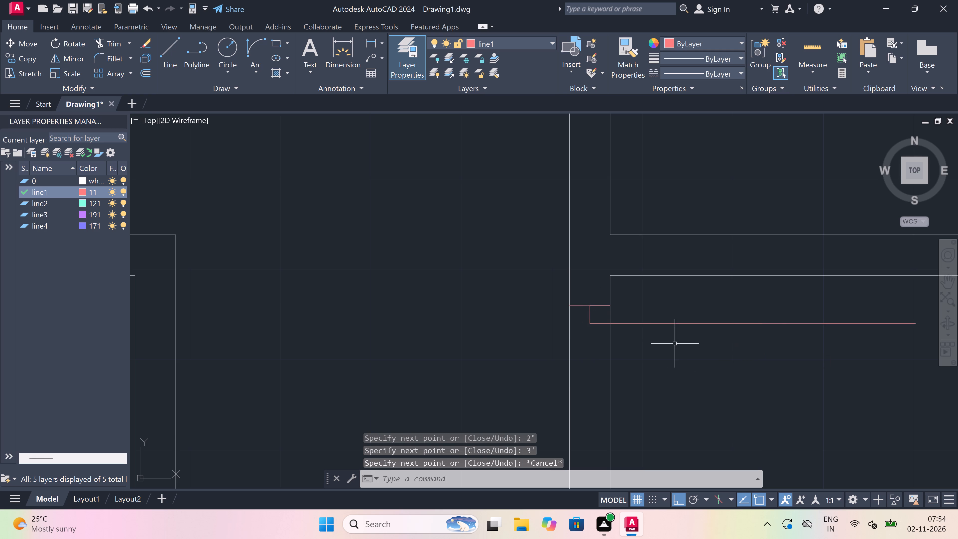
scroll(522, 332, down, 4)
scroll(522, 347, up, 2)
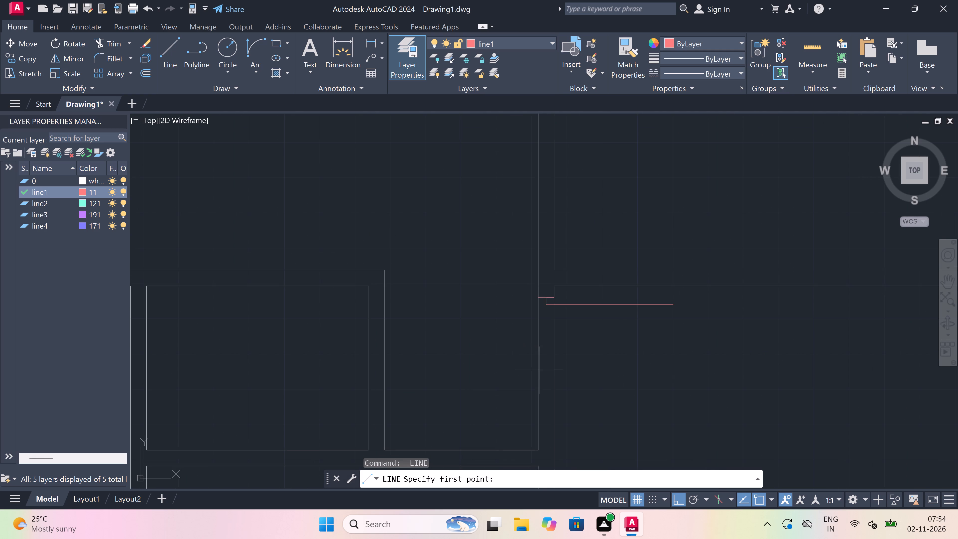
click(535, 404)
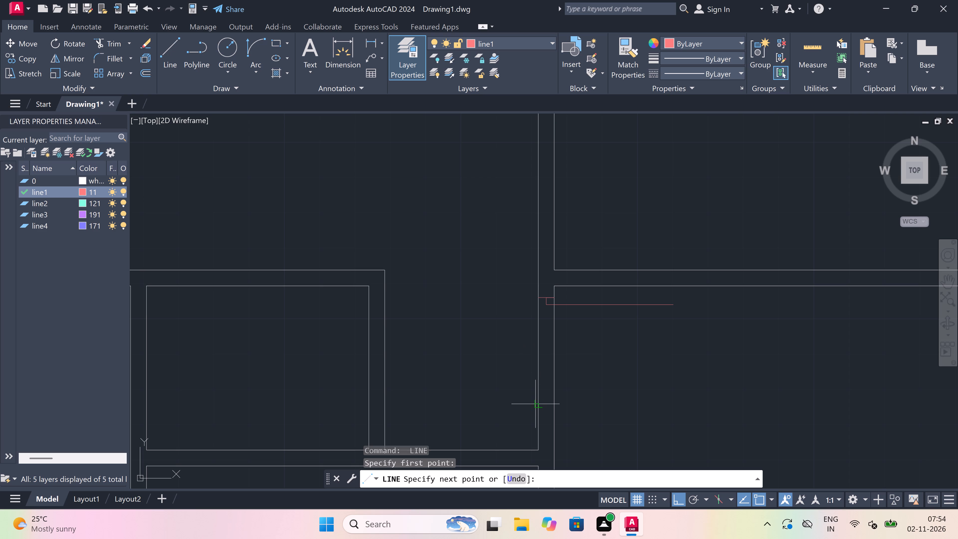
scroll(549, 400, up, 3)
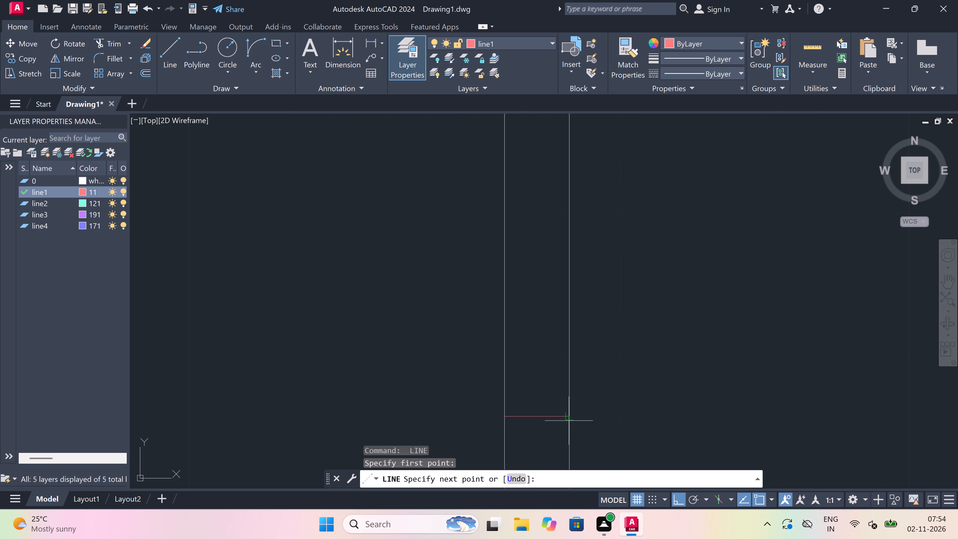
drag(568, 415, 564, 415)
drag(539, 413, 541, 399)
key(2)
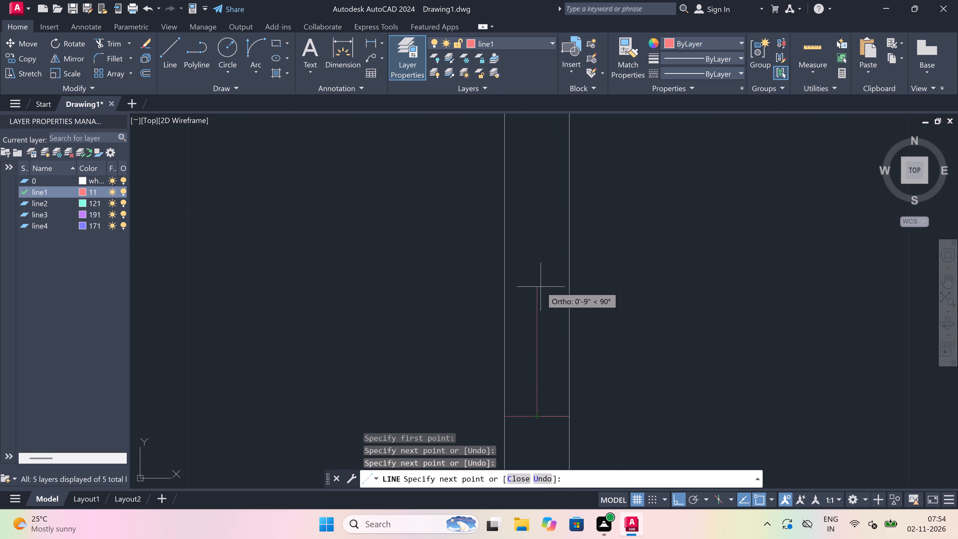
text(")
key(space)
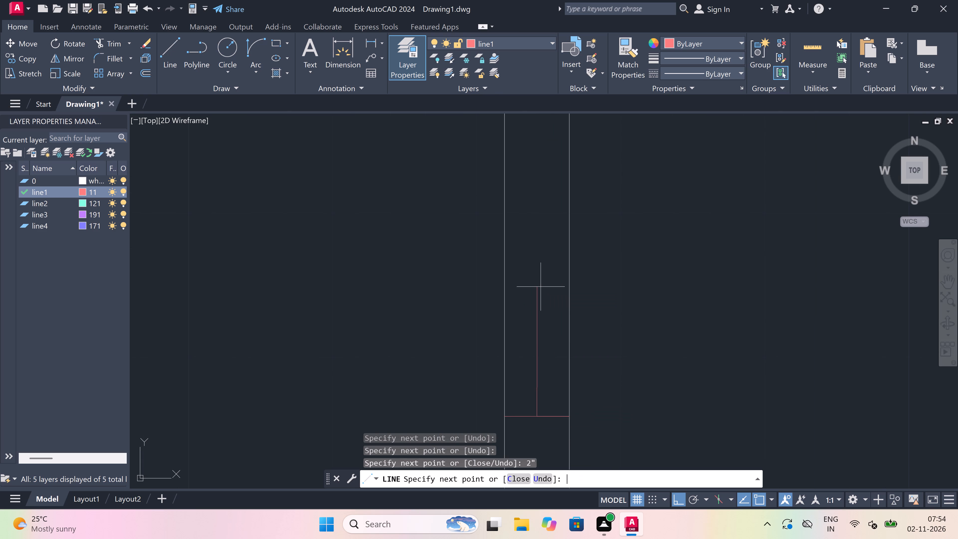
key(Escape)
Draw the door's swing arc from the leaf's free end to the southern jamb stop, tangent southward at its start.
scroll(484, 312, down, 4)
scroll(508, 285, up, 1)
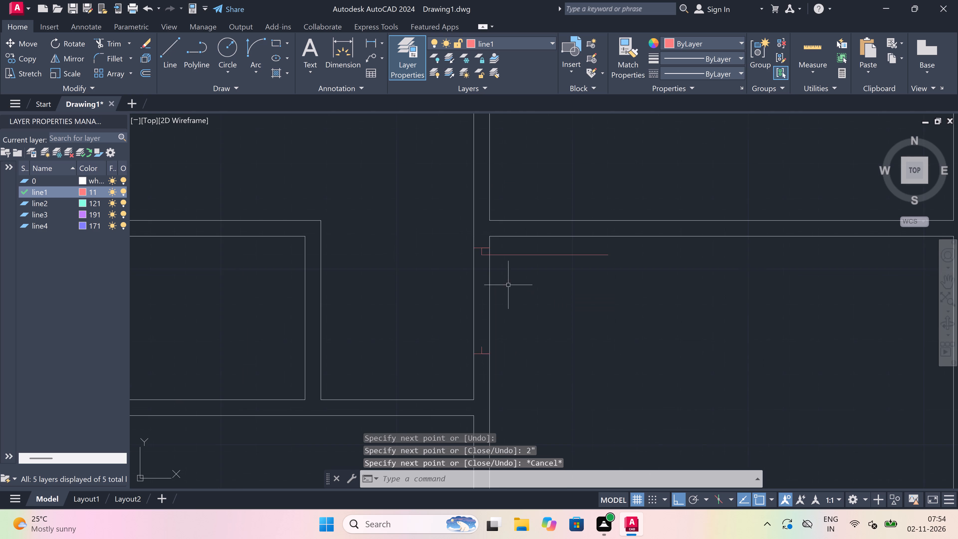
scroll(508, 285, up, 1)
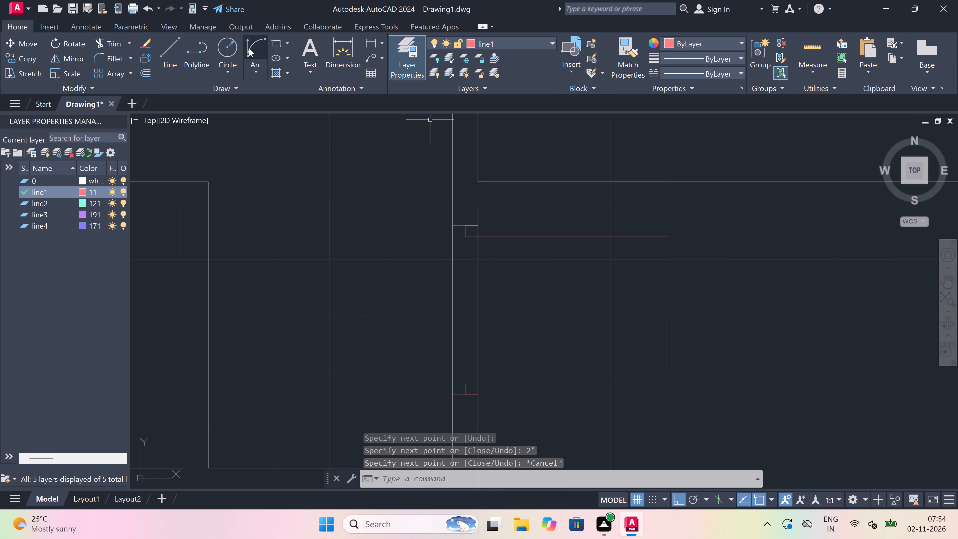
click(249, 46)
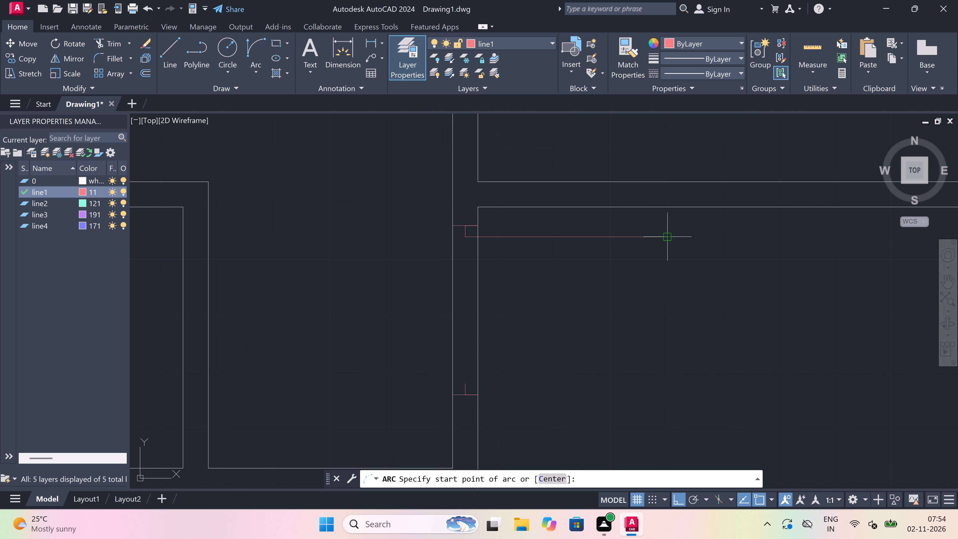
drag(668, 234, 650, 248)
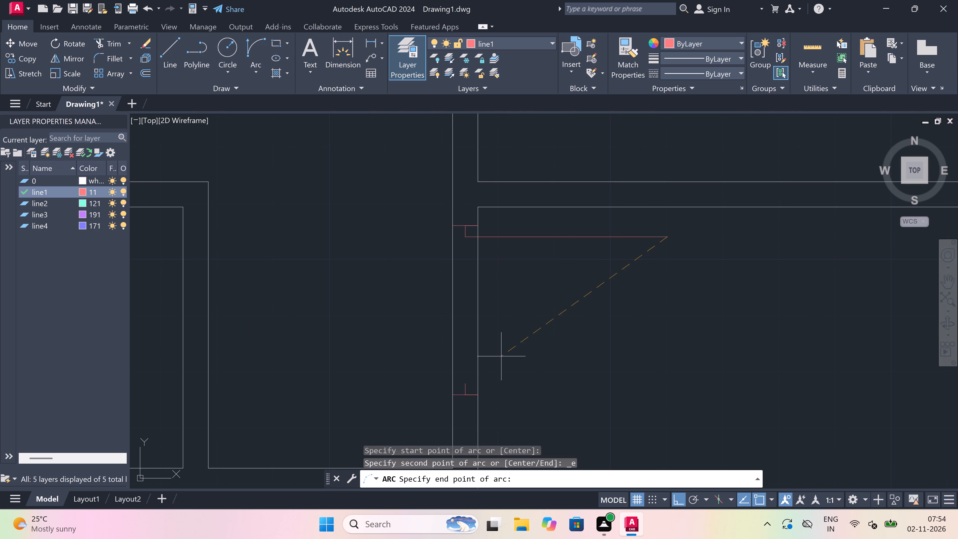
click(465, 383)
click(675, 363)
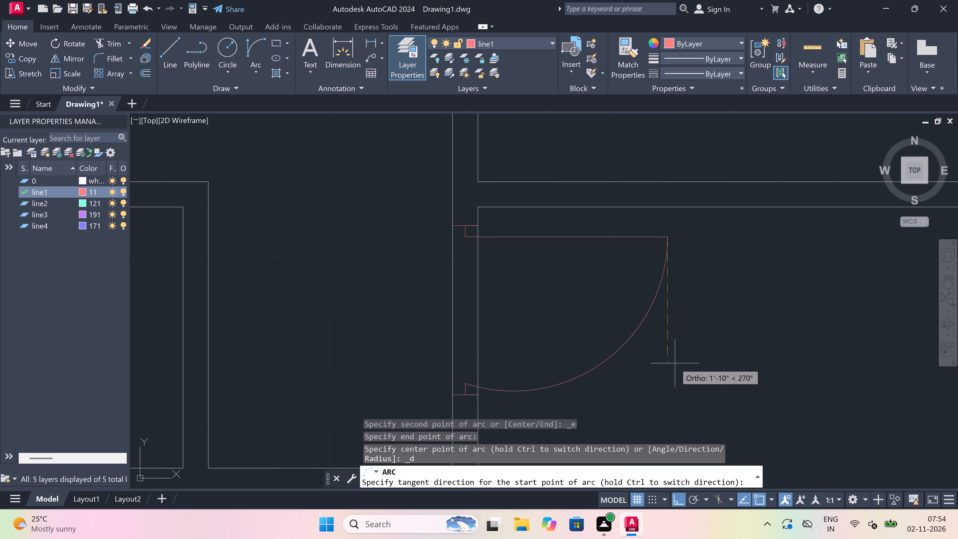
Trim both wall lines between the two jambs to open the doorway.
text(tr)
key(space)
click(488, 318)
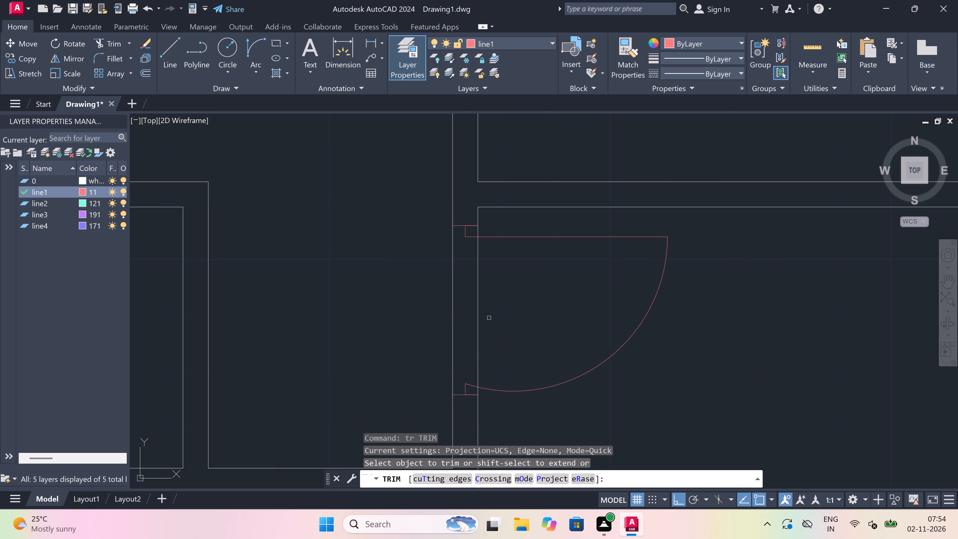
click(413, 327)
key(Escape)
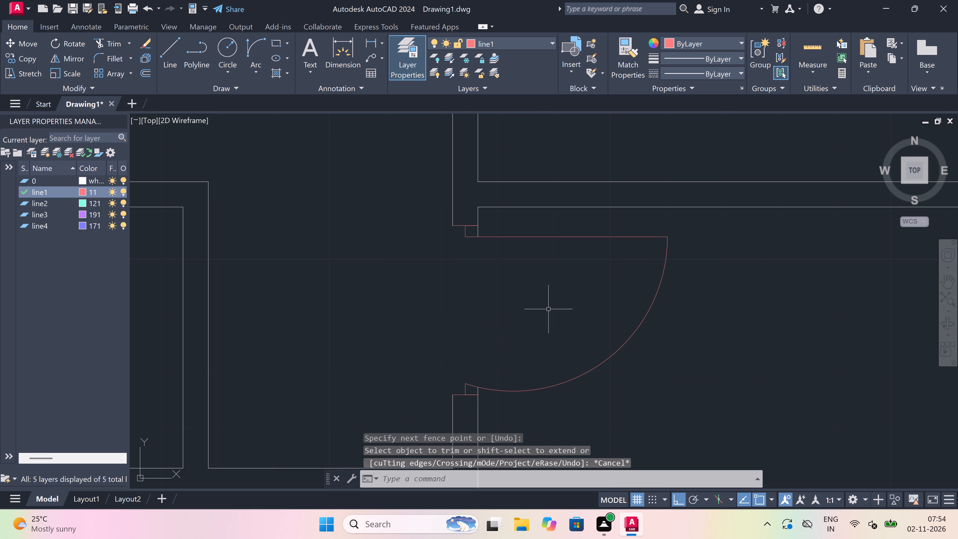
In the southeast central room's east wall, just below the cross wall, draw a jamb line, a 2" southward stop and a 3' westward door leaf.
key(l)
key(space)
scroll(463, 304, down, 2)
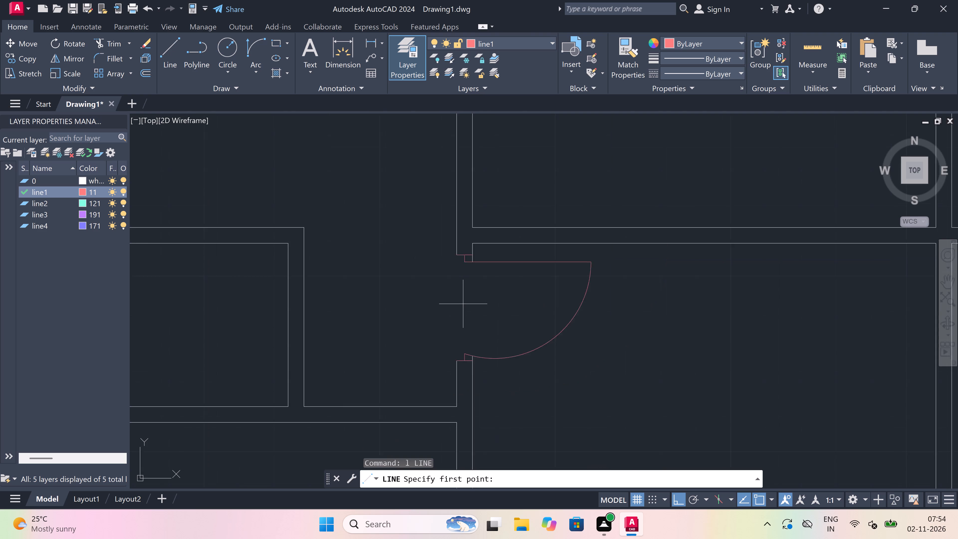
scroll(463, 303, down, 3)
scroll(607, 296, up, 3)
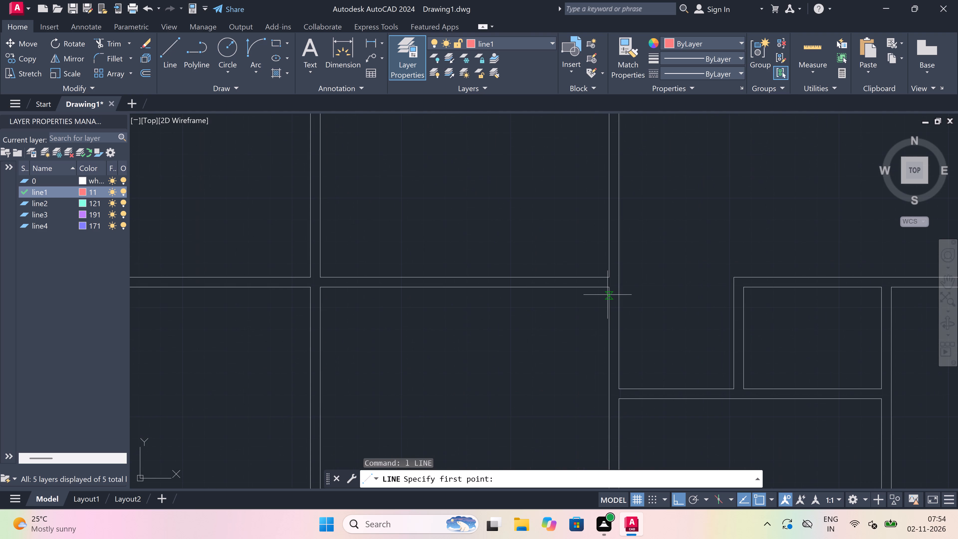
scroll(609, 289, up, 3)
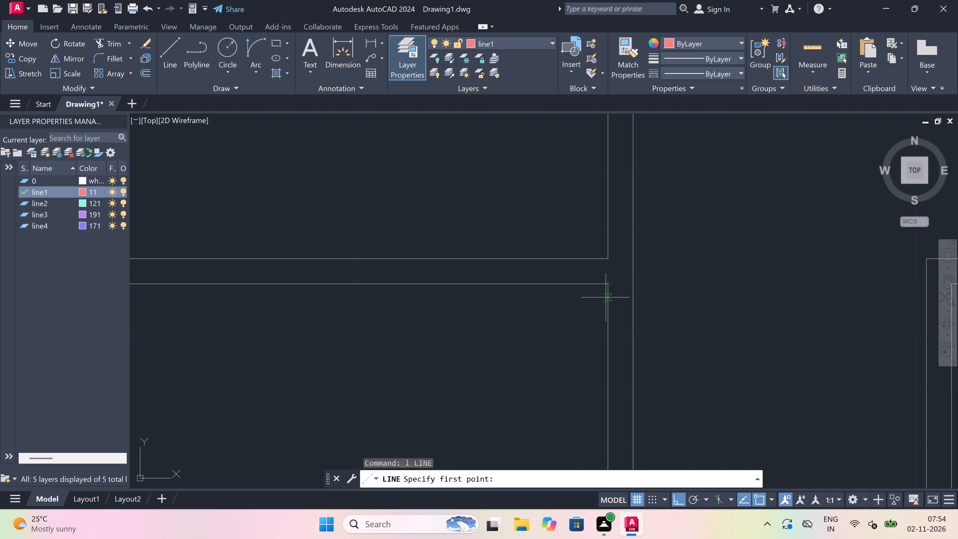
click(607, 294)
scroll(668, 292, up, 3)
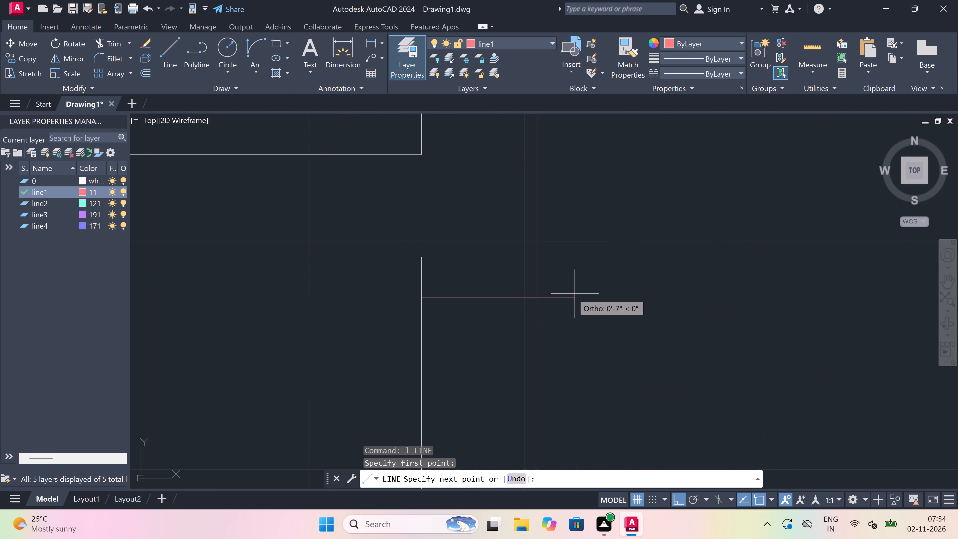
click(527, 294)
scroll(493, 296, down, 2)
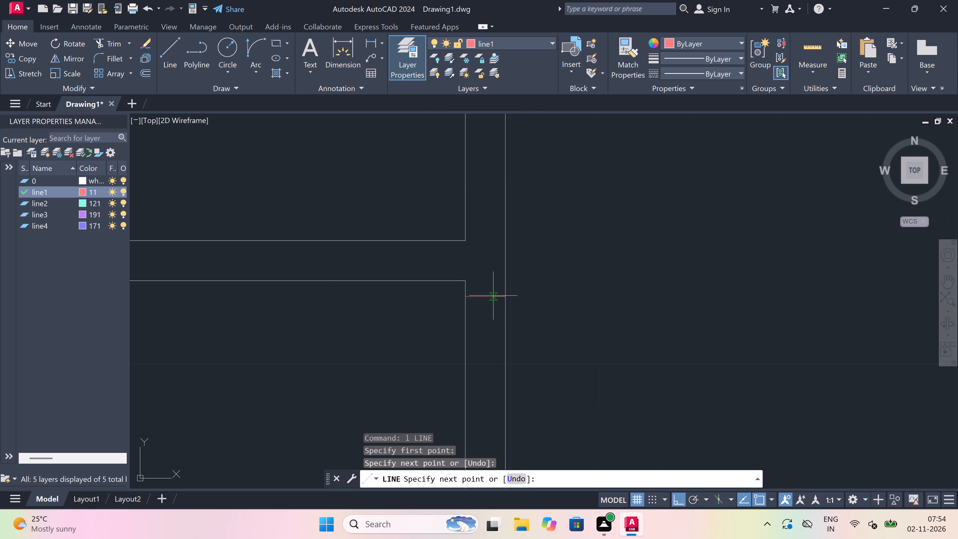
scroll(480, 295, up, 2)
click(492, 293)
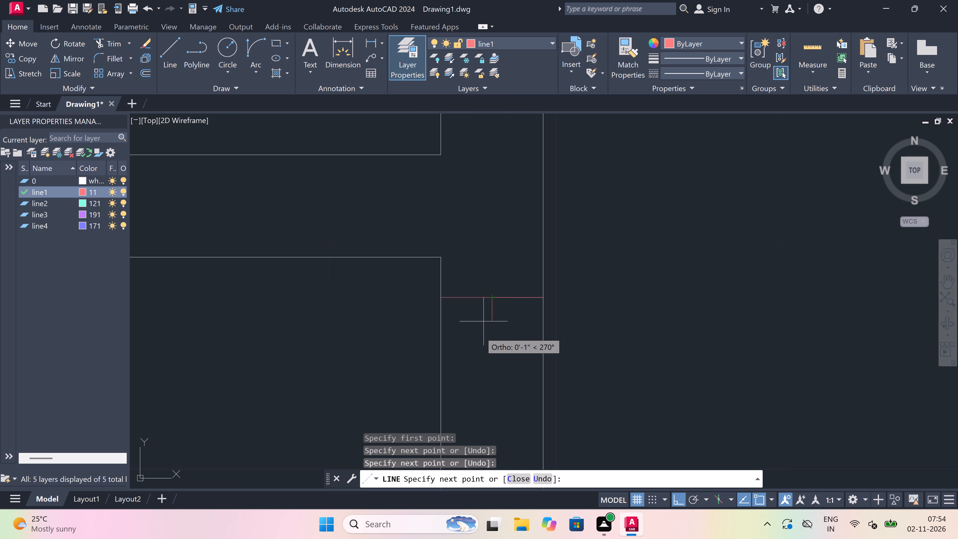
key(2)
key(shift+quotedbl)
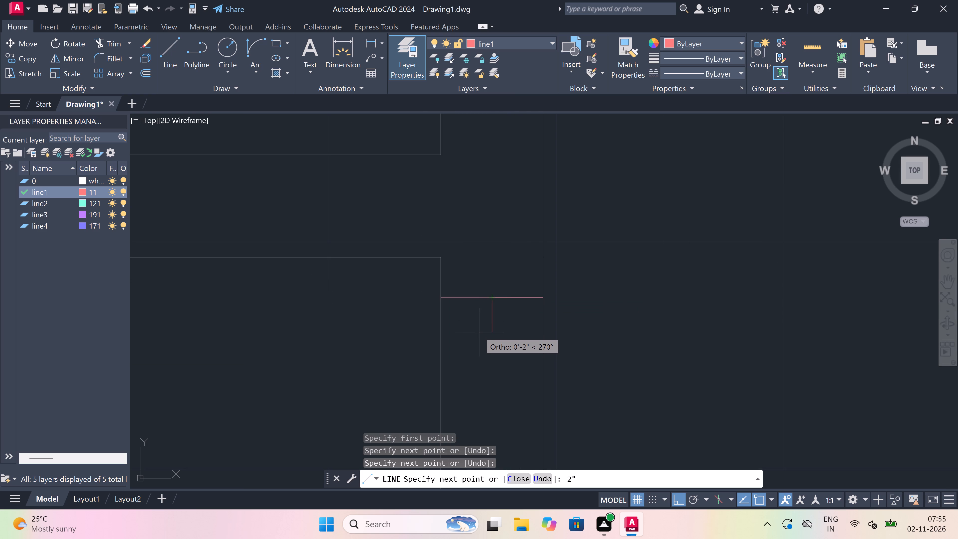
key(space)
scroll(480, 328, down, 4)
scroll(414, 335, up, 3)
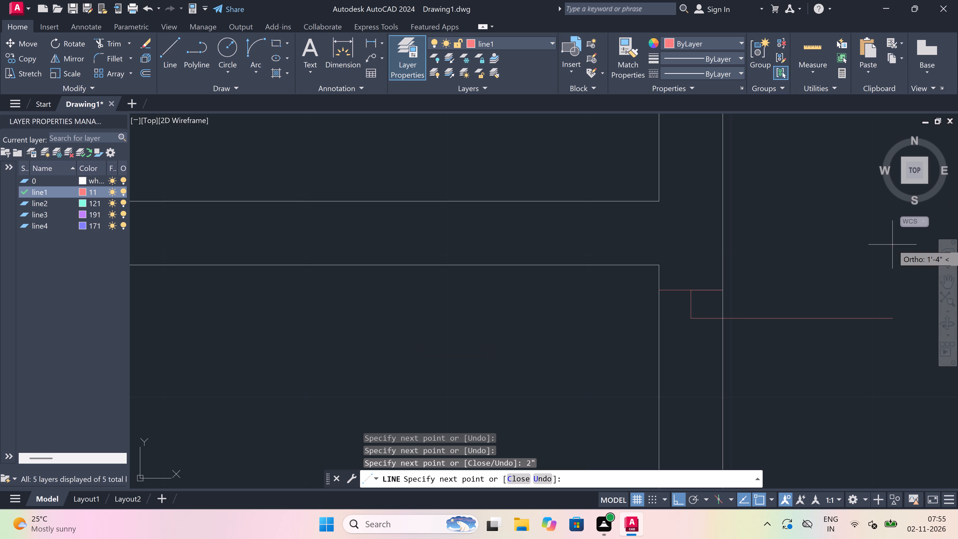
text(3')
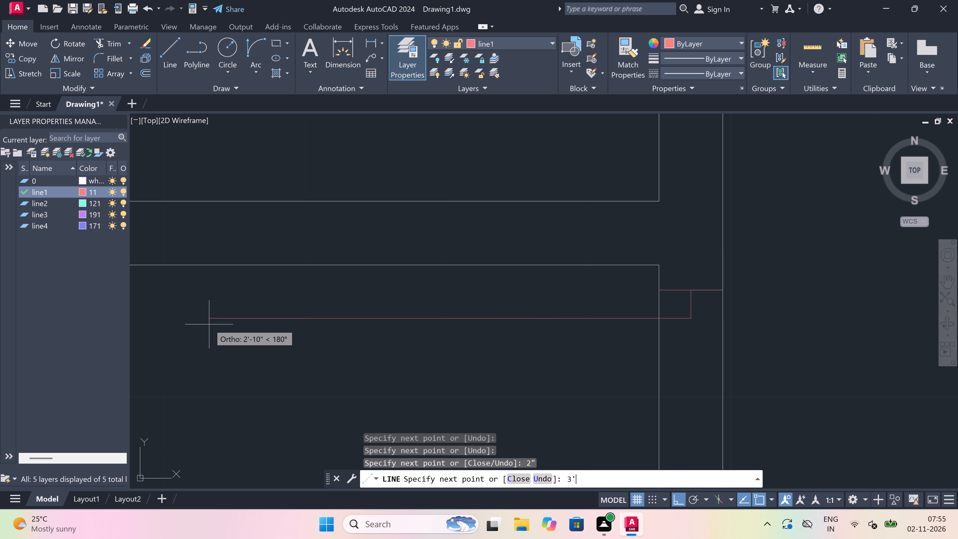
key(space)
key(Escape)
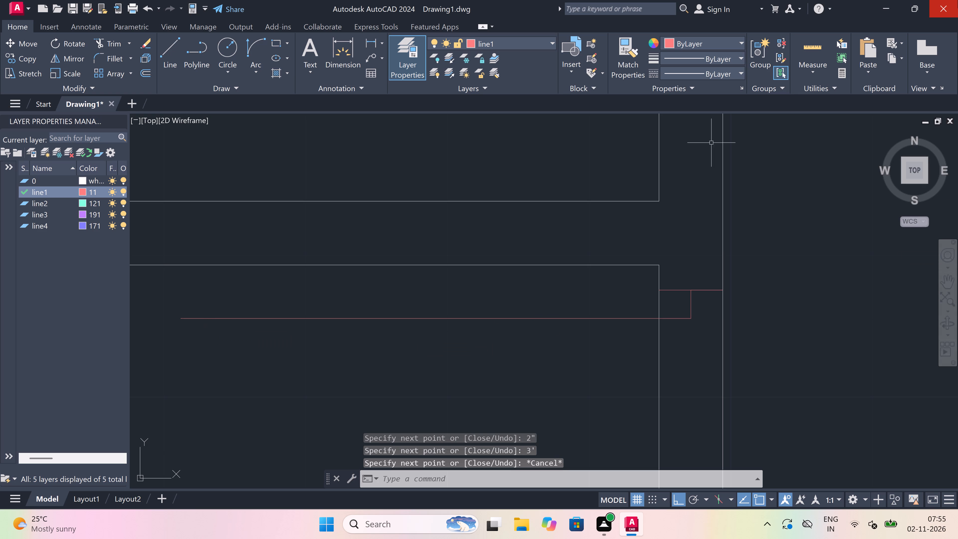
Draw the opposite jamb line across the same wall farther south, with a 2" stop pointing north from its midpoint.
key(space)
scroll(954, 96, up, 1)
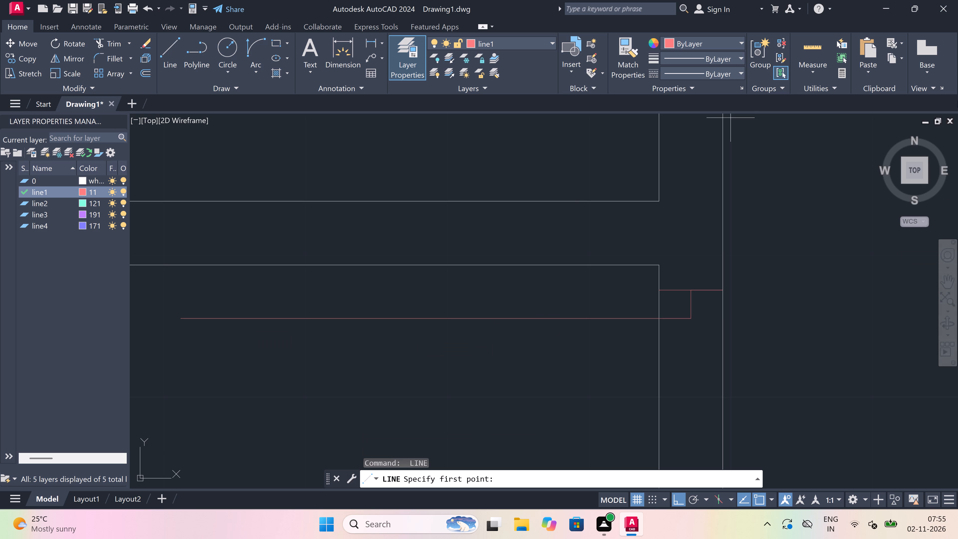
scroll(526, 248, down, 4)
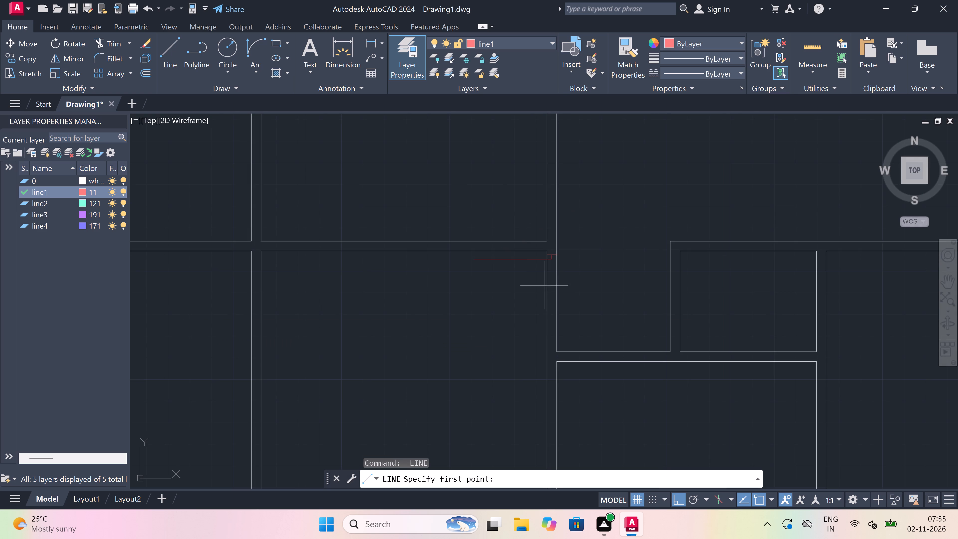
scroll(545, 288, up, 1)
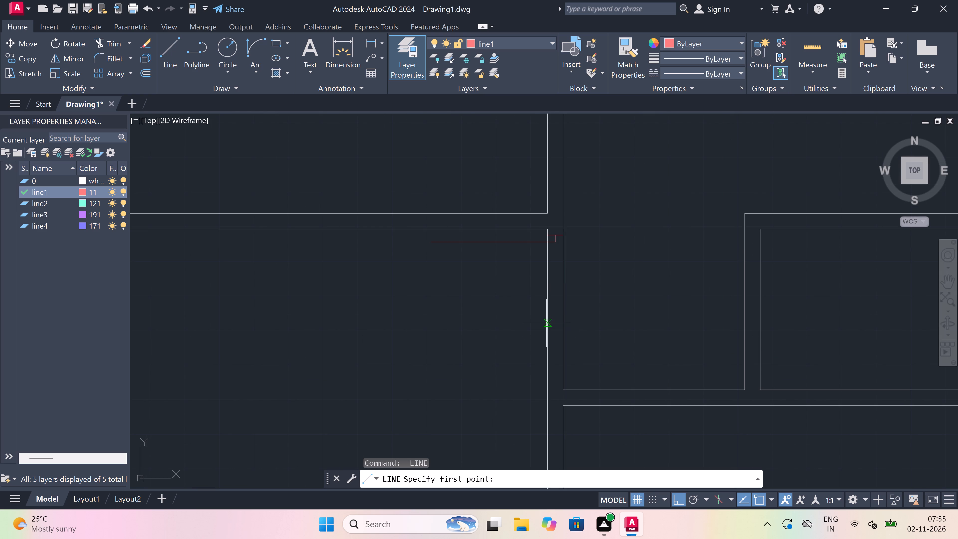
click(546, 327)
click(563, 326)
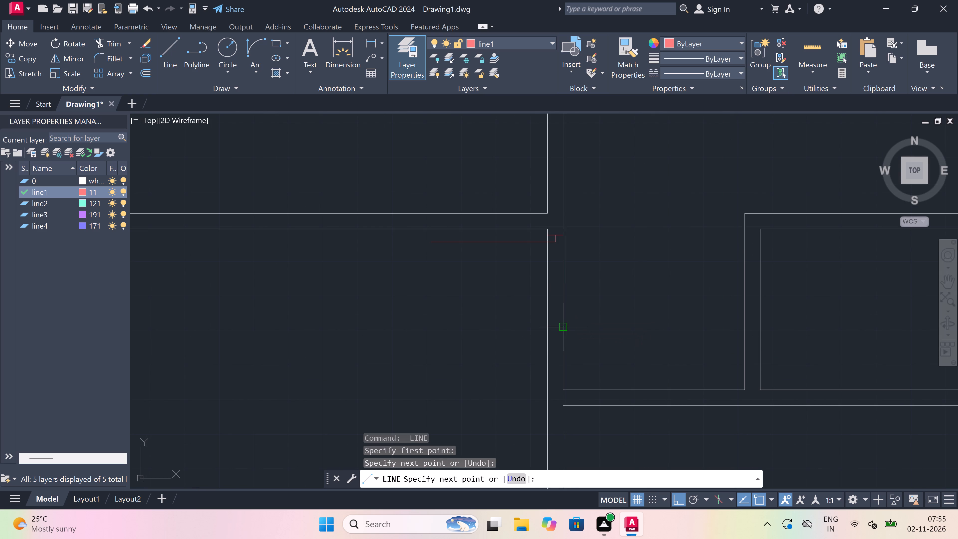
scroll(555, 326, up, 2)
click(555, 325)
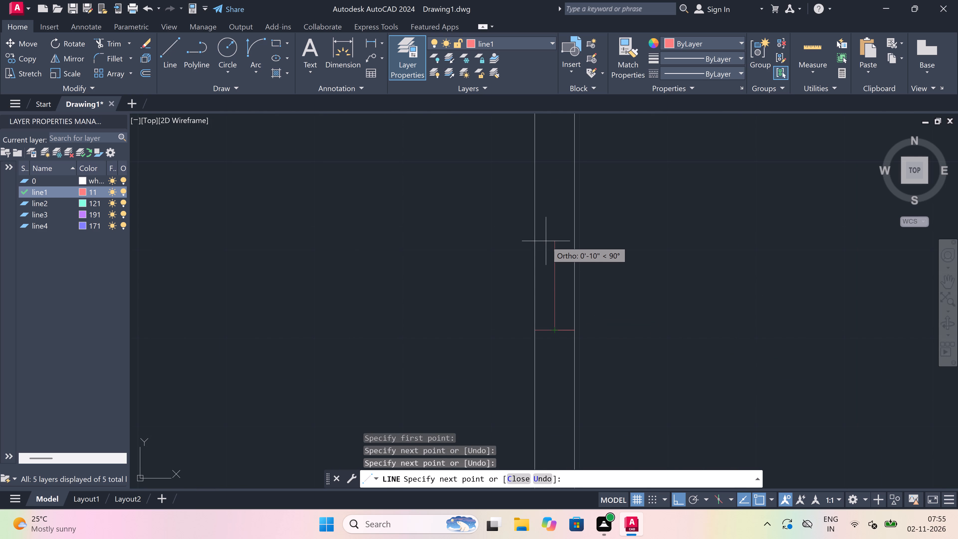
text(2")
key(space)
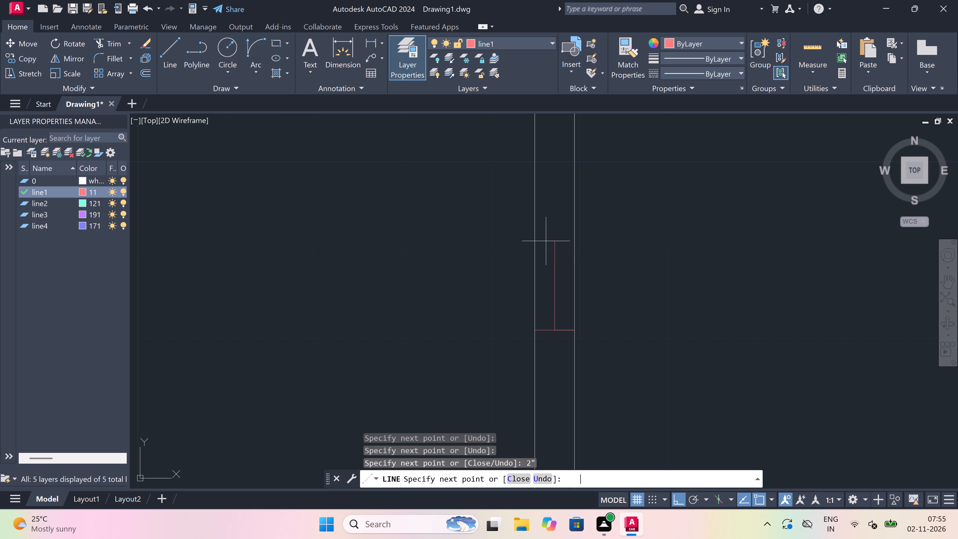
key(Escape)
Draw the door's swing arc from the leaf's free end to the southern jamb stop, tangent southward at its start.
scroll(491, 317, down, 4)
scroll(490, 292, up, 2)
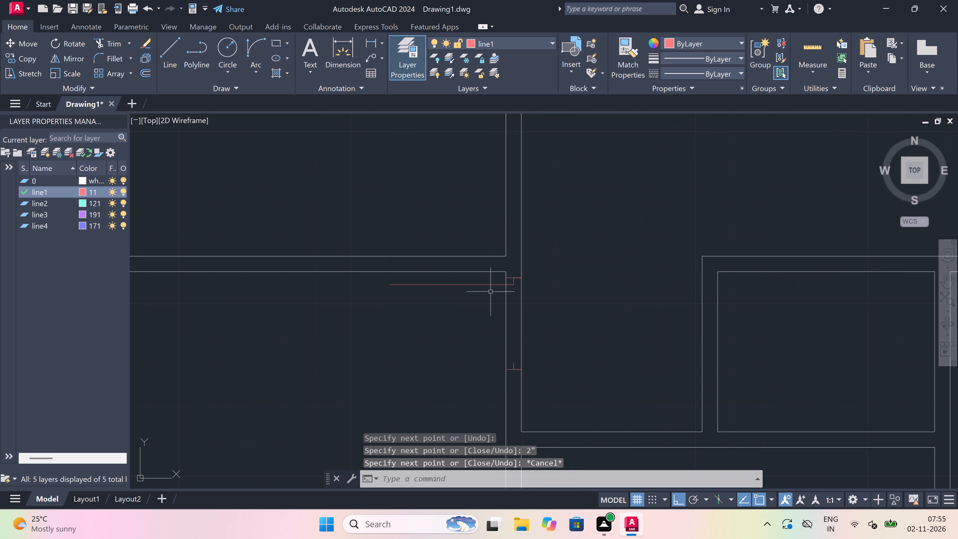
scroll(474, 340, up, 1)
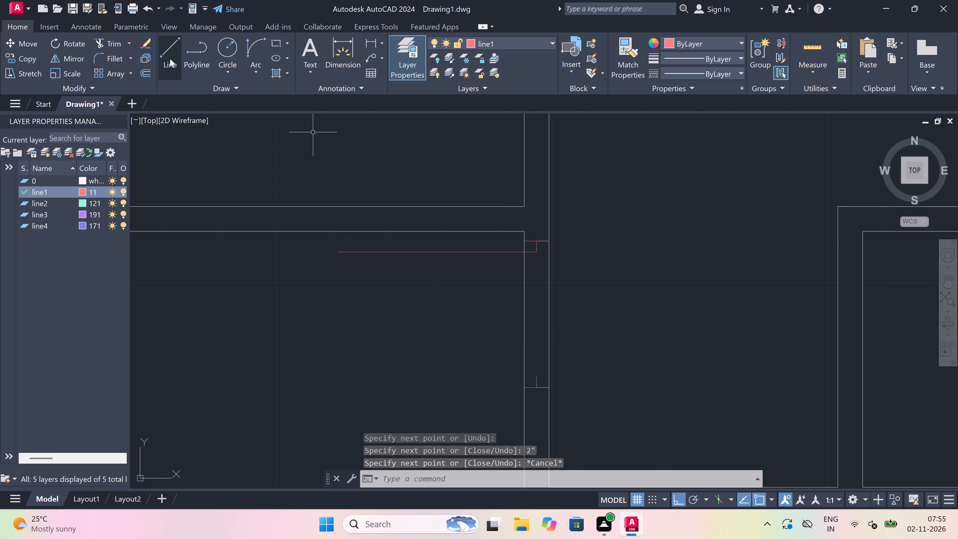
click(257, 46)
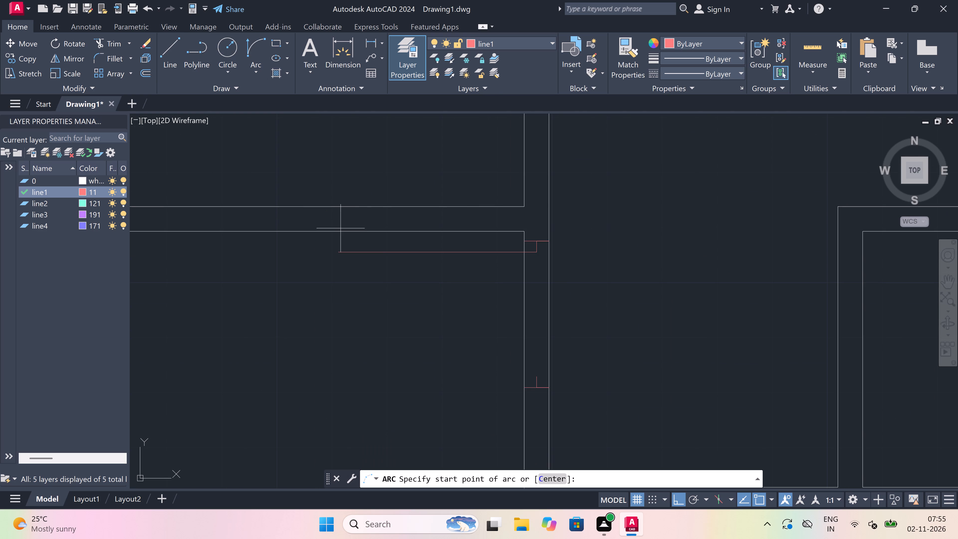
click(340, 253)
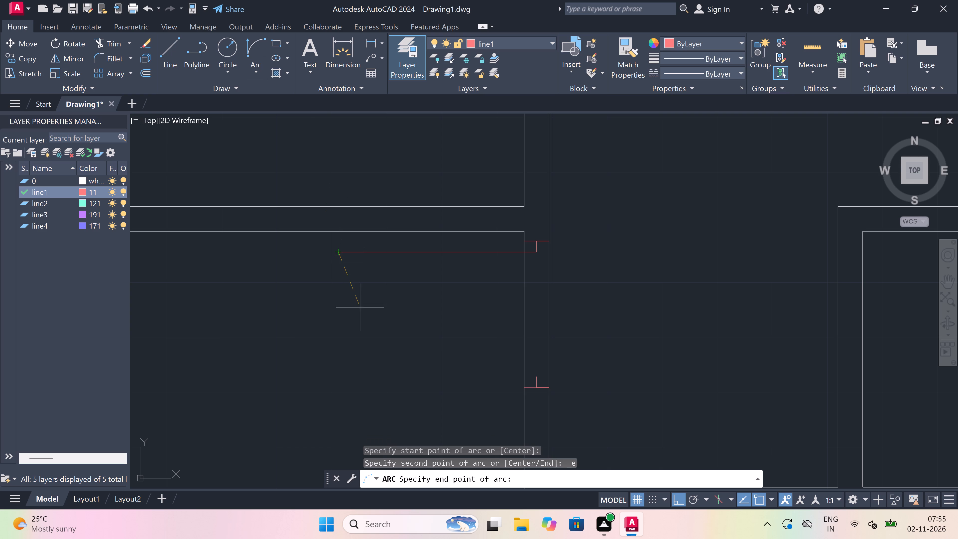
drag(537, 373, 531, 379)
click(445, 397)
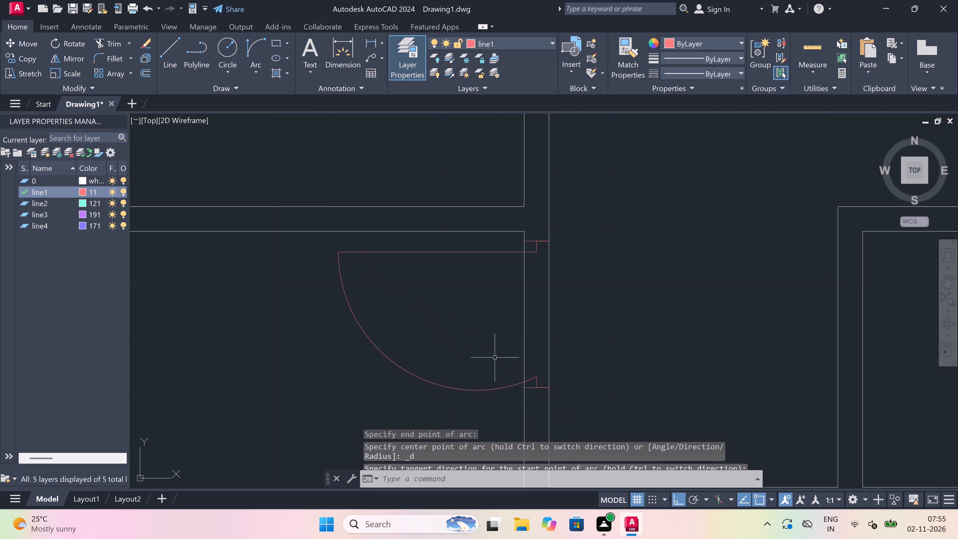
Trim both wall lines between the two jambs to open the doorway.
key(t)
key(r)
key(space)
drag(497, 328, 508, 324)
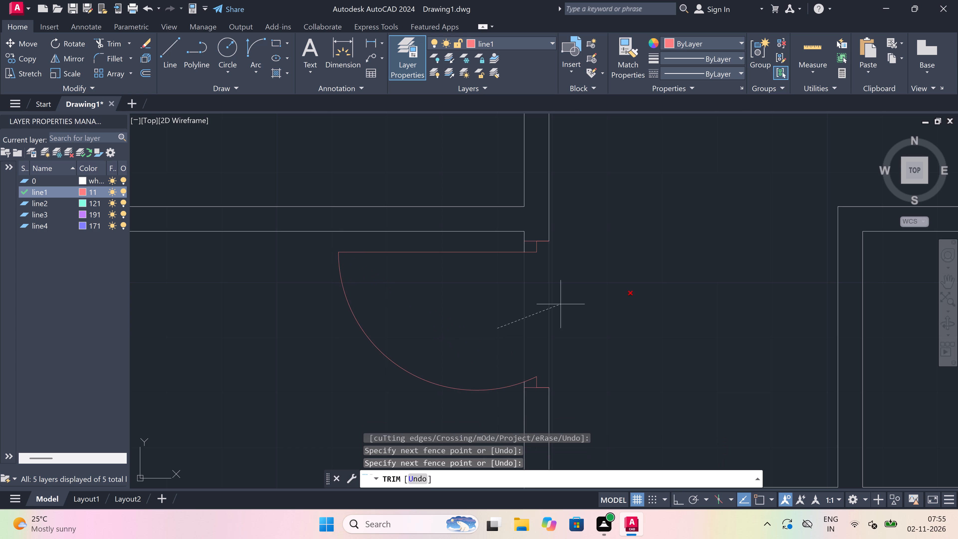
drag(637, 295, 633, 297)
key(Escape)
Near the west end of the wall just southeast of that door, draw a jamb line, a 2" eastward stop and a 2' southward door leaf.
scroll(416, 300, down, 5)
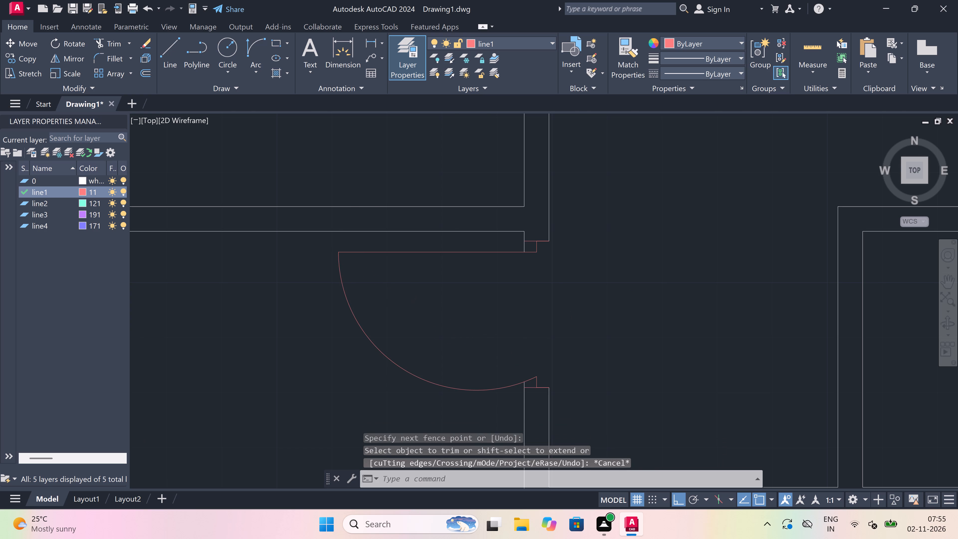
text(l)
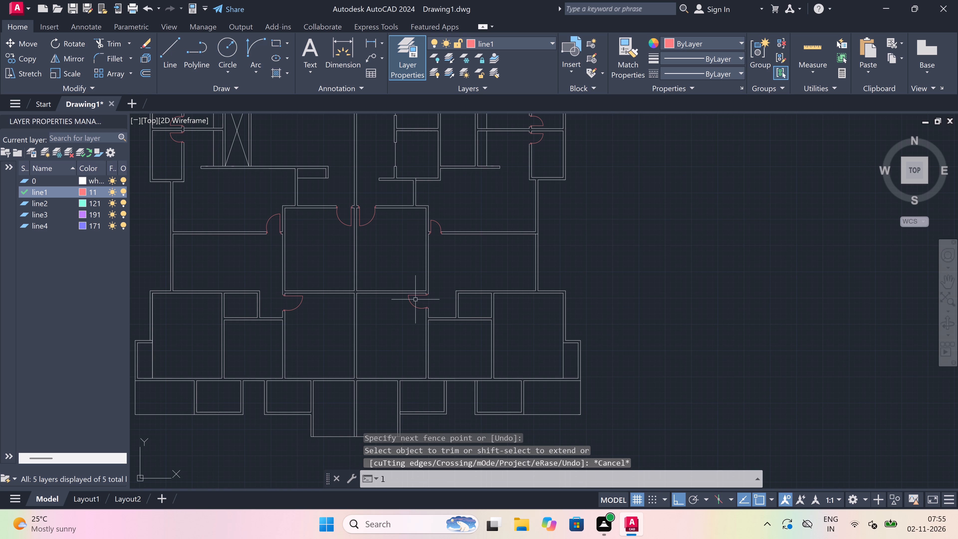
key(space)
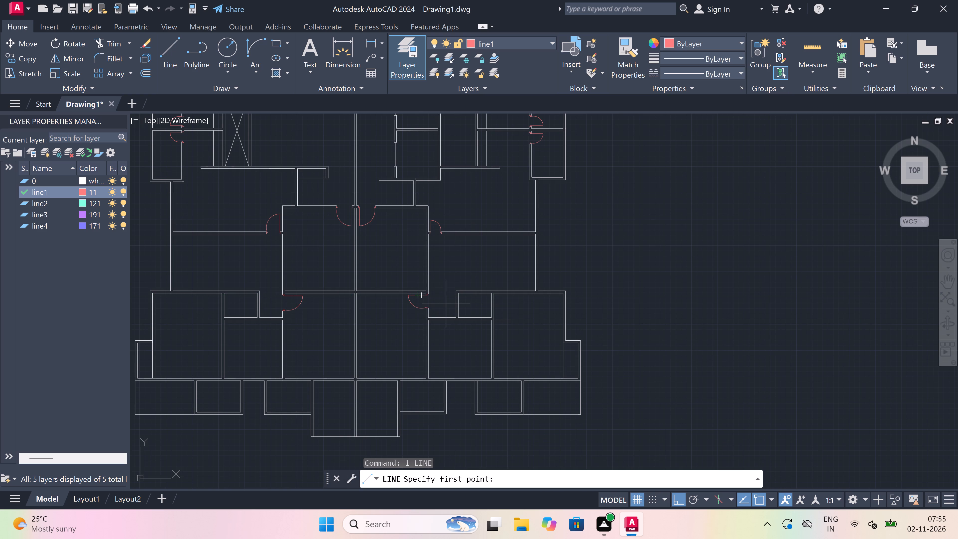
scroll(444, 308, down, 2)
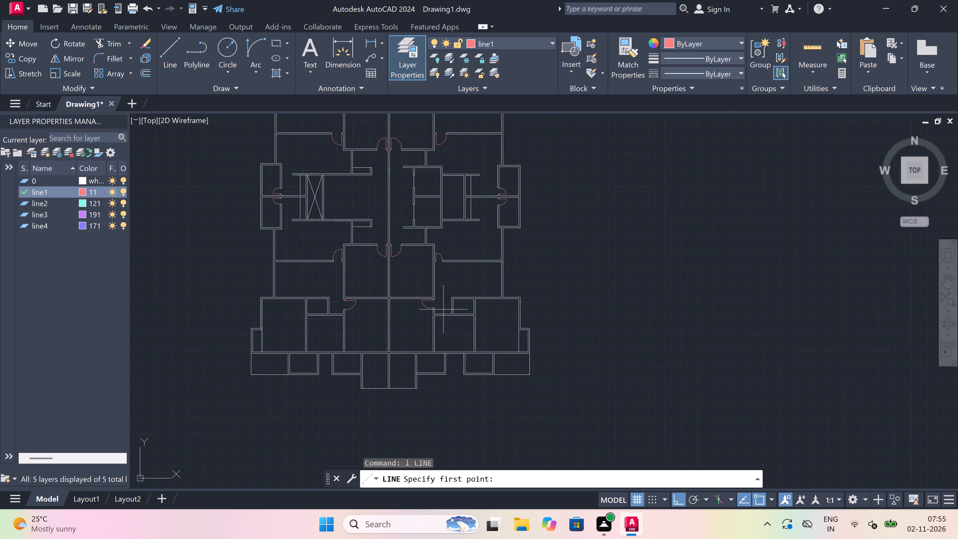
scroll(443, 309, up, 2)
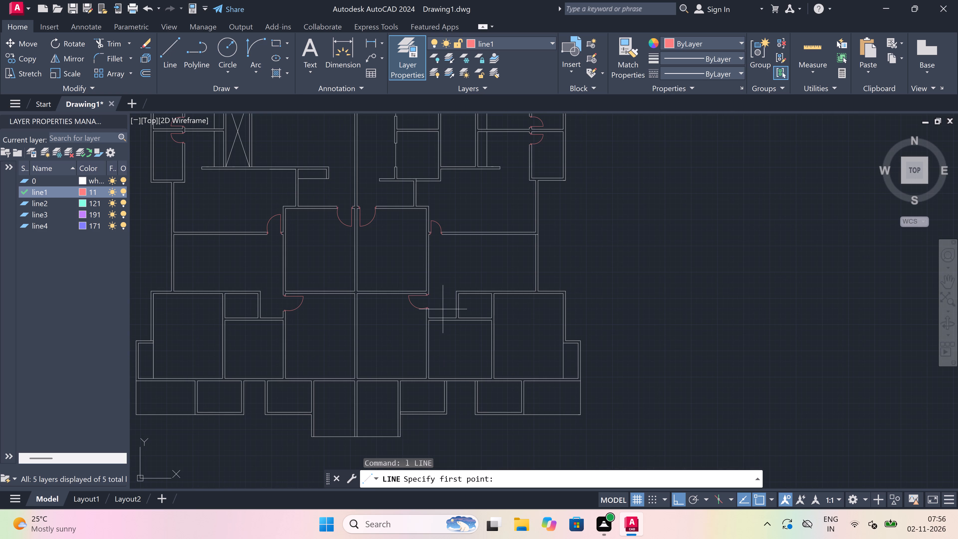
scroll(442, 313, up, 2)
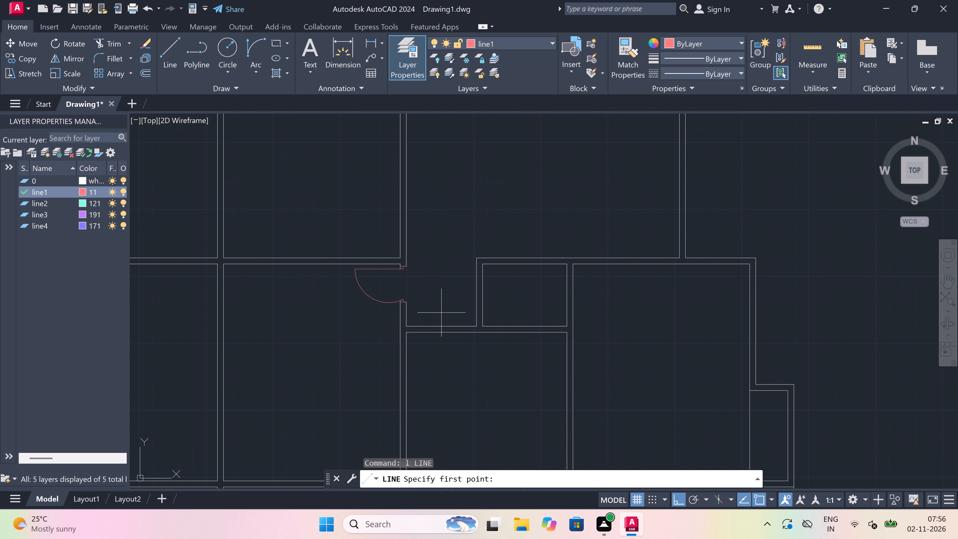
scroll(421, 322, up, 3)
click(373, 342)
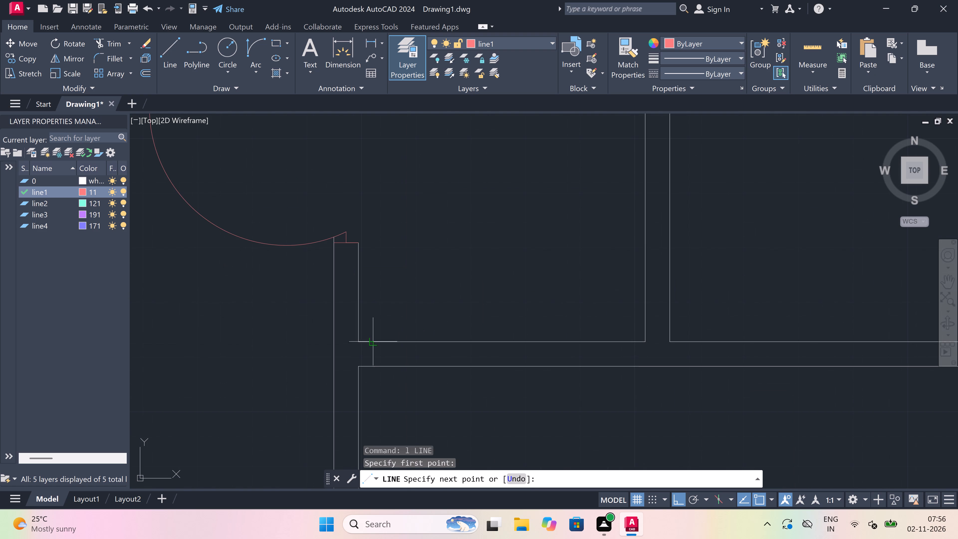
click(370, 366)
scroll(370, 361, up, 1)
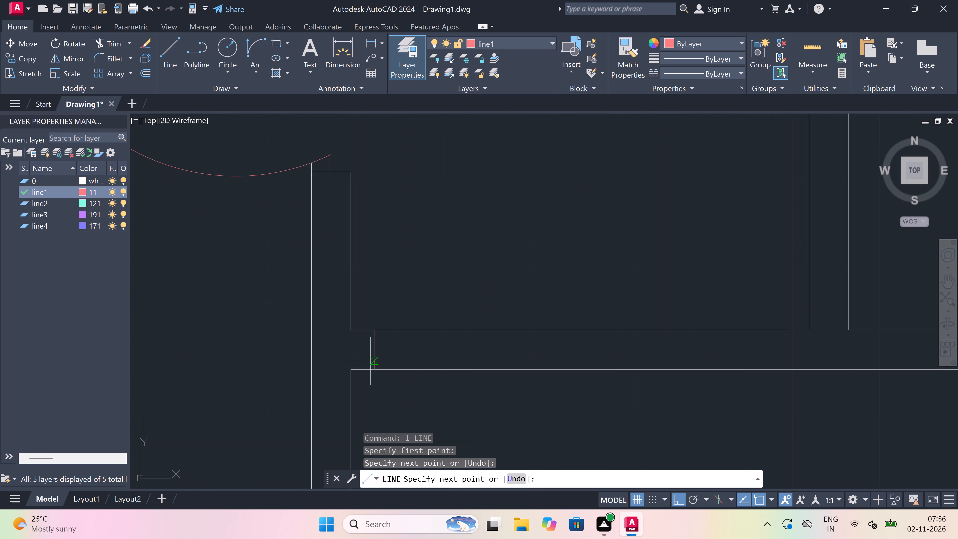
click(373, 352)
key(2)
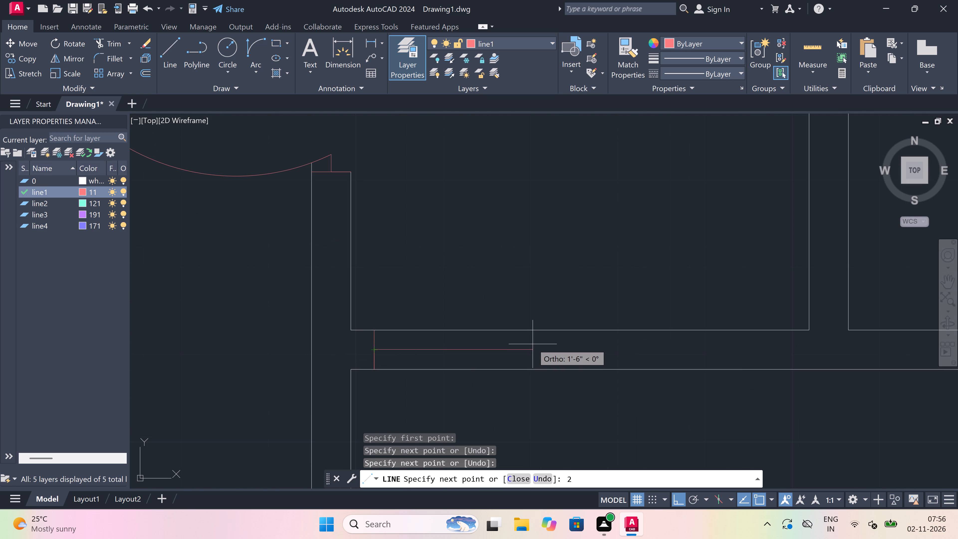
key(shift+quotedbl)
key(space)
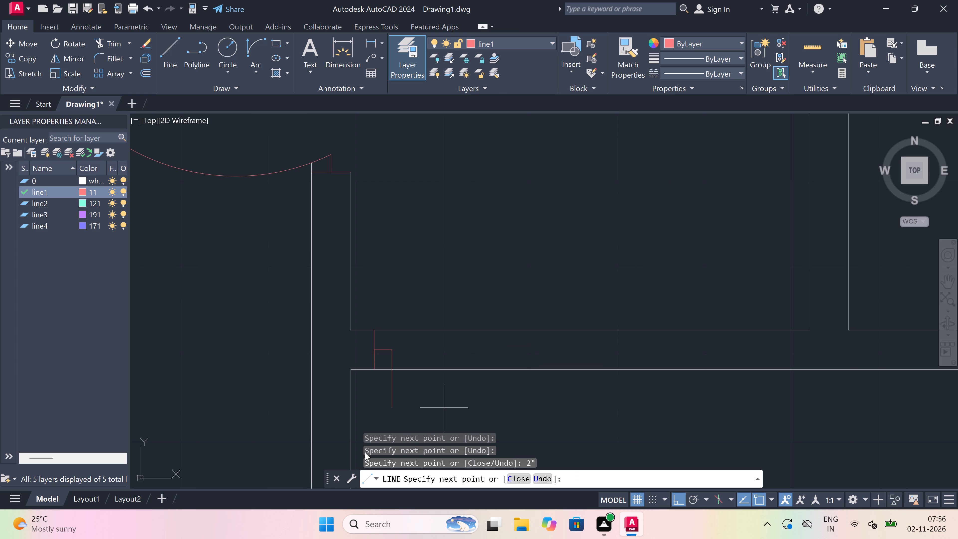
scroll(343, 314, down, 3)
scroll(346, 345, up, 2)
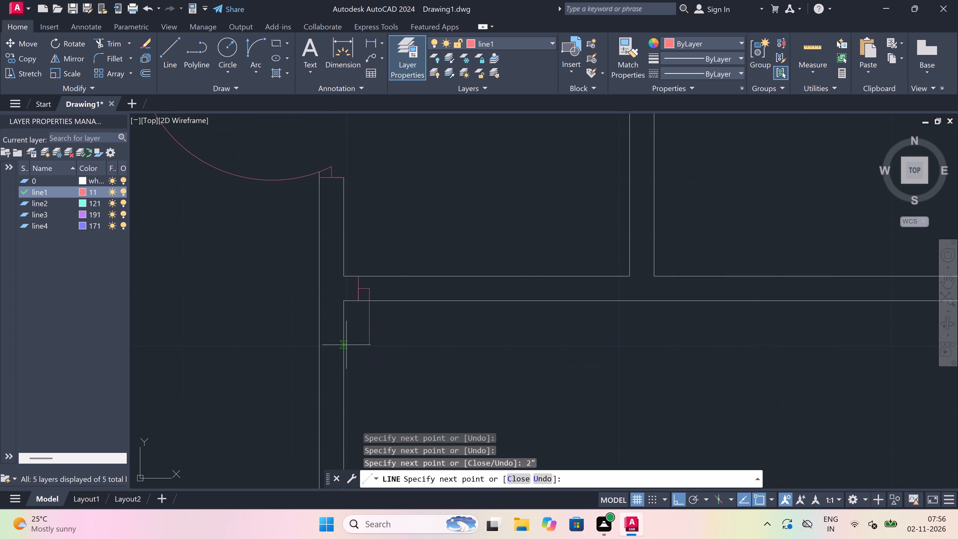
text(2')
key(space)
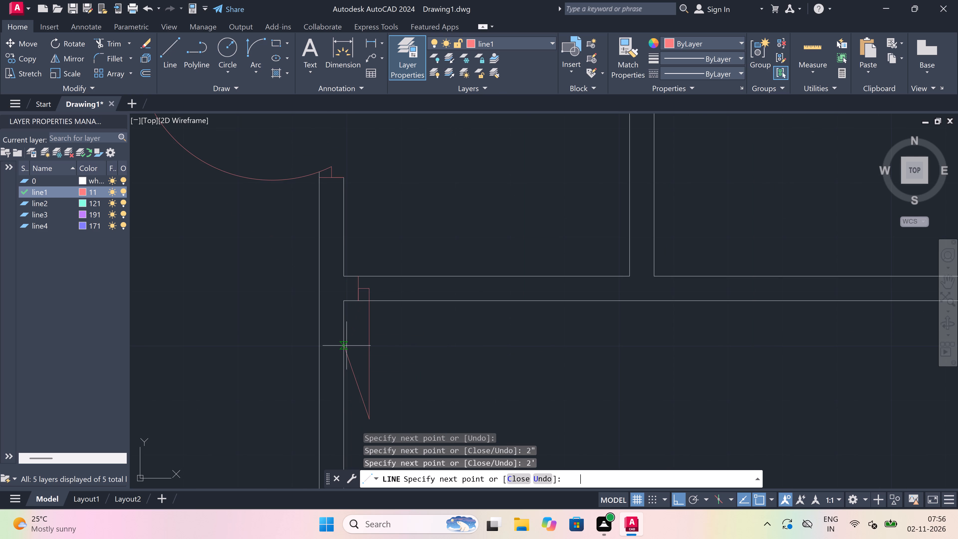
Draw the opposite jamb line across the same wall farther east, with a 2" stop pointing west from its midpoint.
key(space)
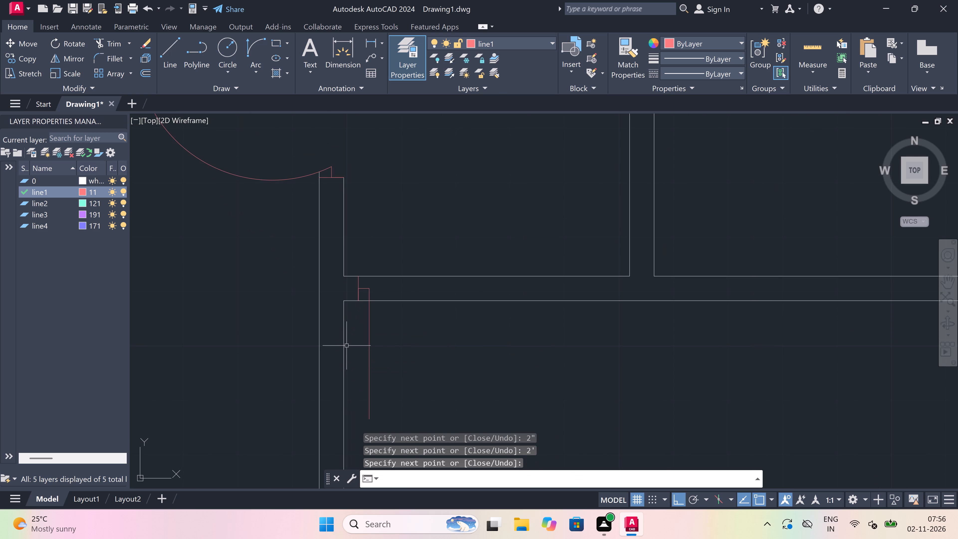
key(space)
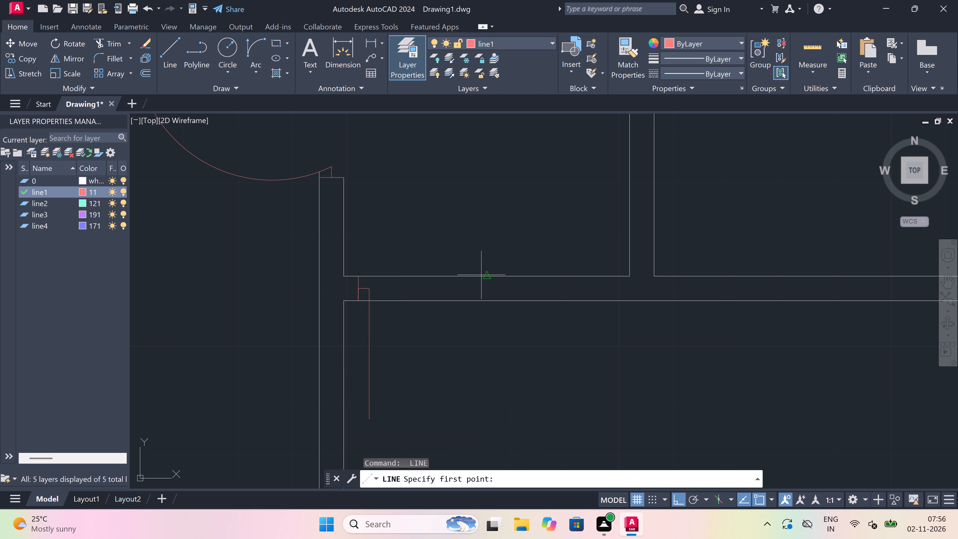
click(484, 275)
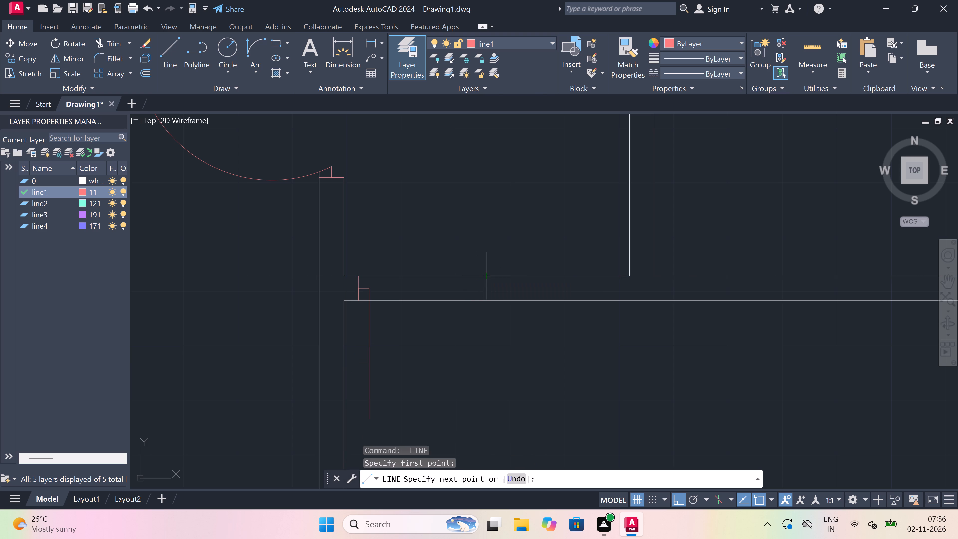
click(482, 300)
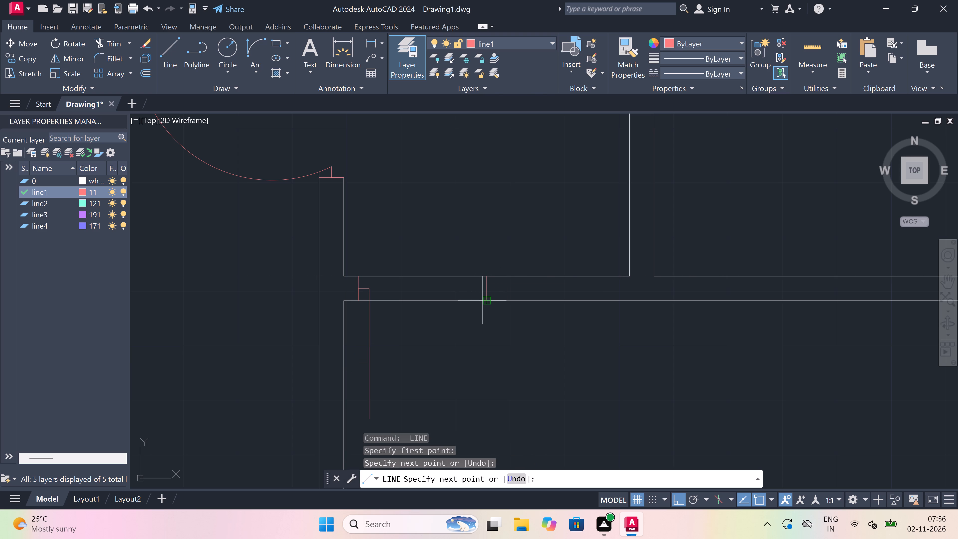
click(481, 285)
text(2")
key(space)
key(Escape)
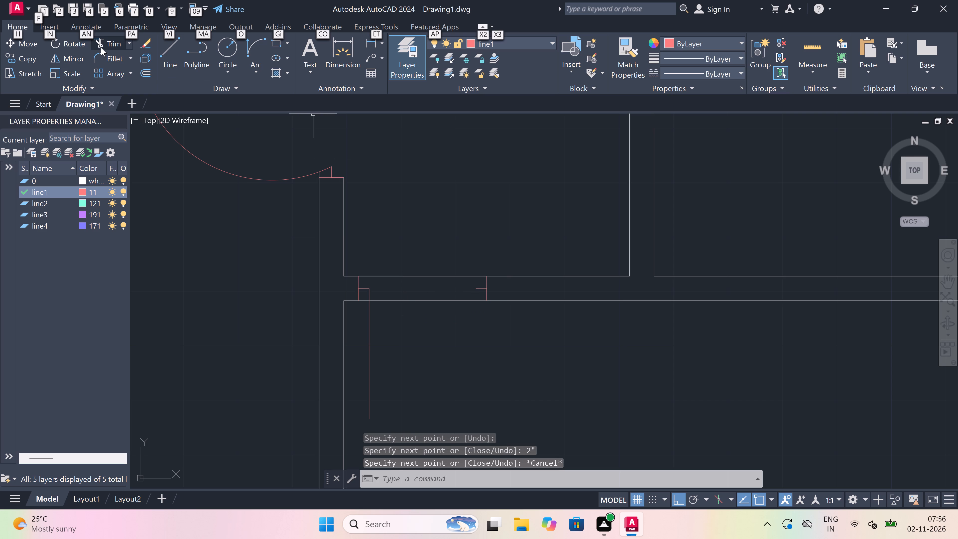
key(Escape)
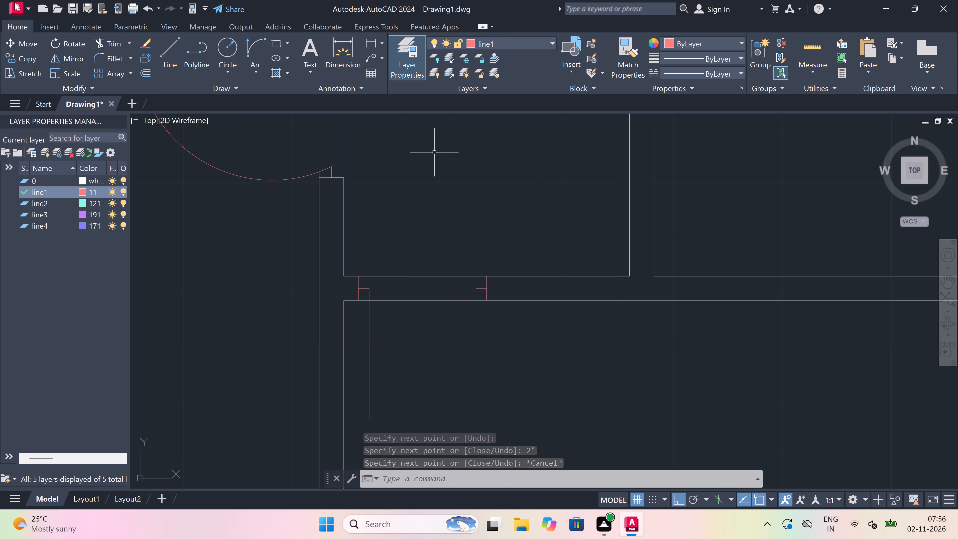
Draw the door's swing arc from the leaf's free end to the eastern jamb stop, tangent eastward at its start.
click(253, 46)
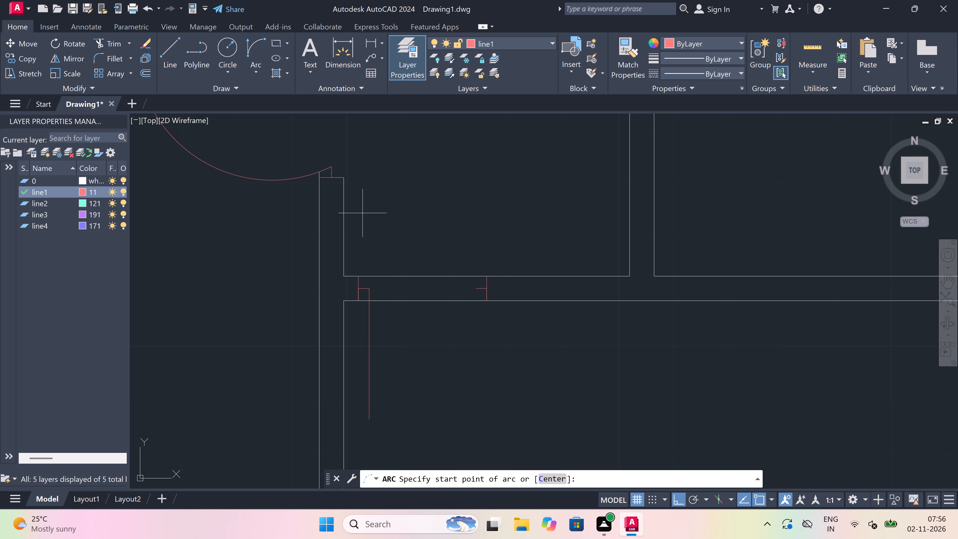
scroll(362, 213, down, 1)
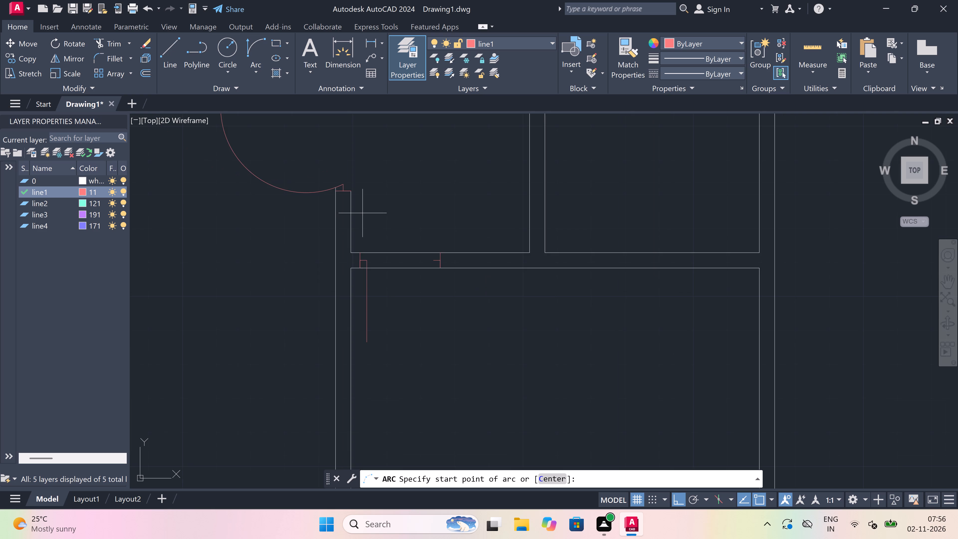
scroll(362, 213, up, 1)
scroll(362, 213, down, 1)
scroll(362, 214, up, 1)
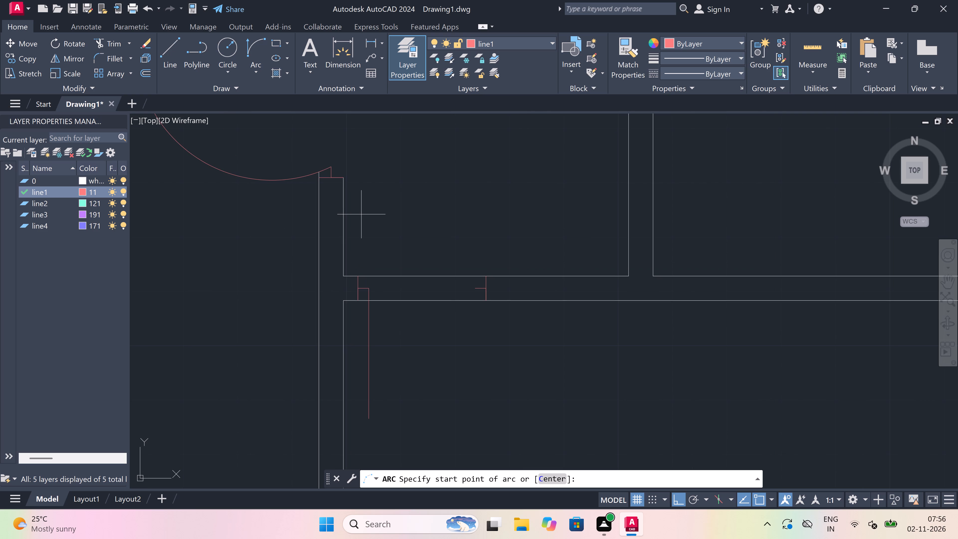
scroll(361, 214, down, 1)
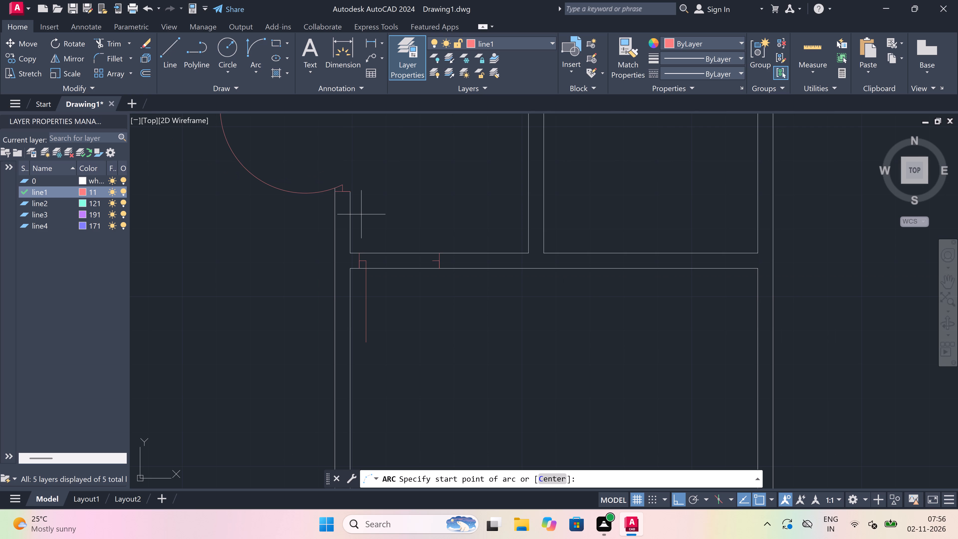
scroll(361, 214, up, 1)
scroll(361, 214, down, 1)
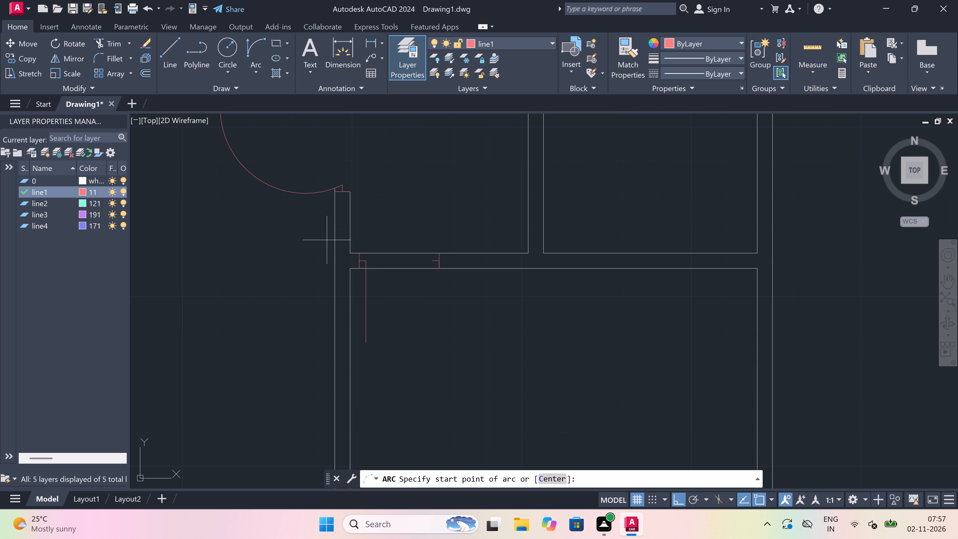
scroll(405, 288, up, 2)
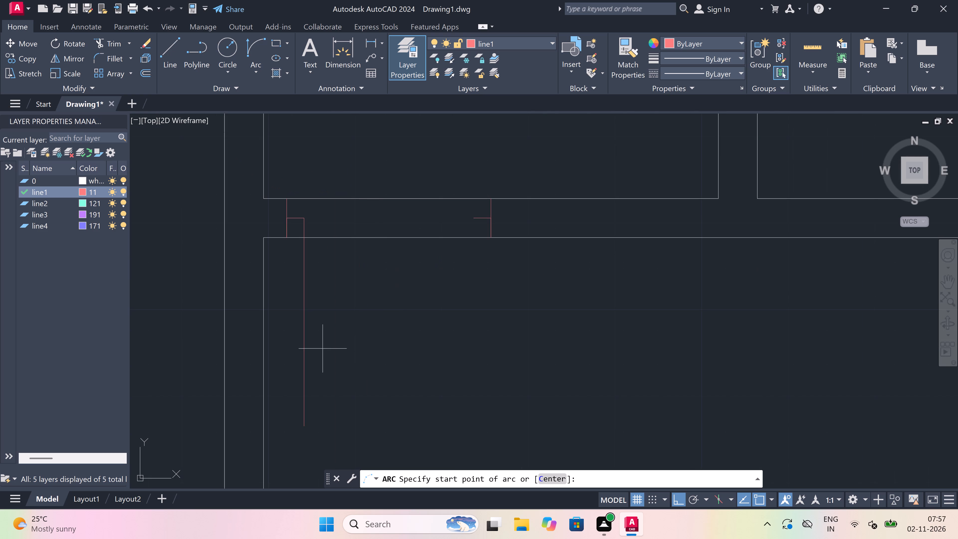
drag(302, 429, 305, 425)
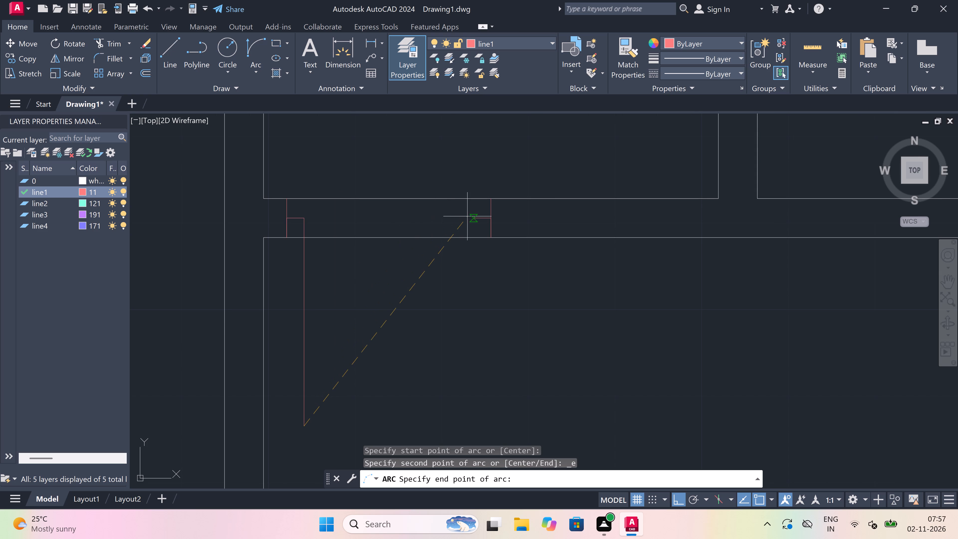
click(474, 216)
click(635, 299)
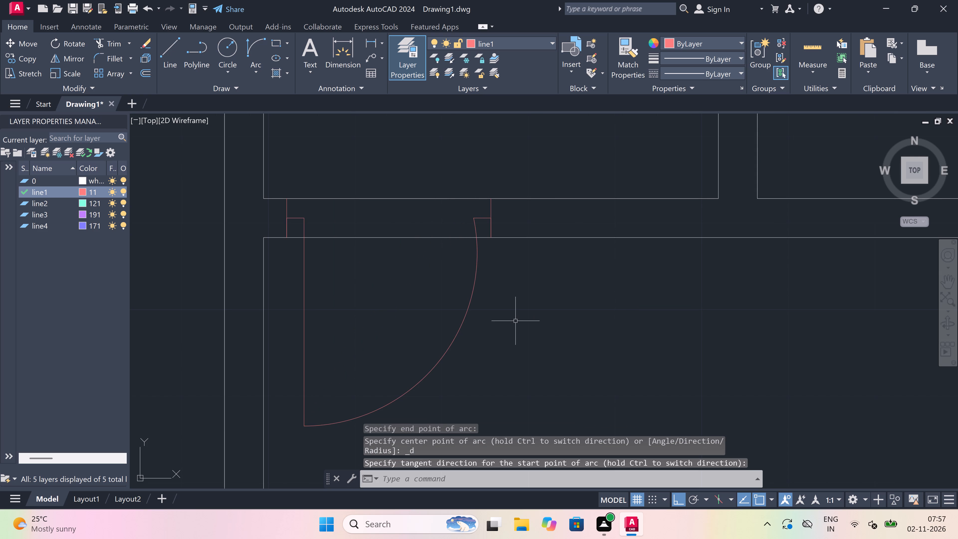
Trim both wall lines between the two jambs to open this doorway.
text(tr)
key(space)
drag(387, 179, 386, 191)
drag(382, 282, 381, 279)
click(396, 172)
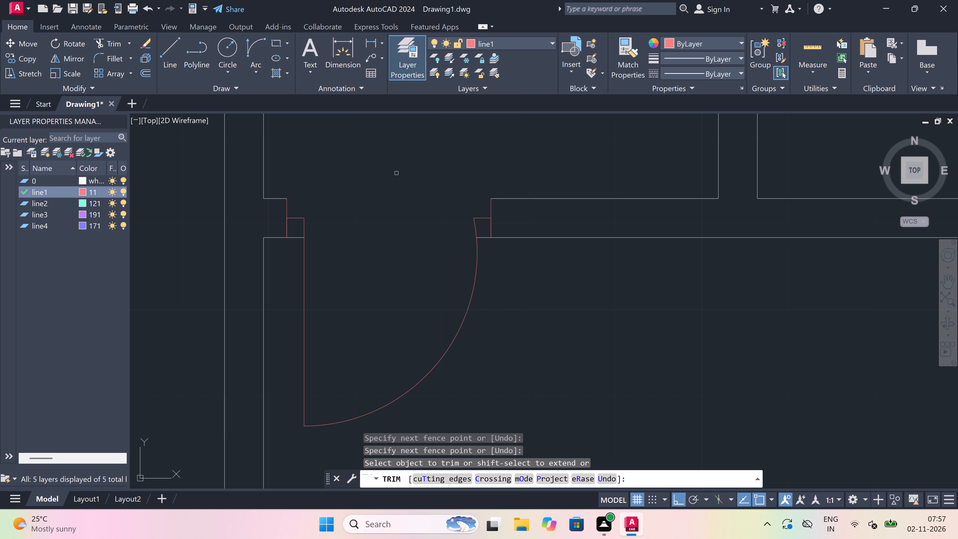
key(Escape)
Near the west end of the north wall of the room to the northeast, draw a jamb line, a 2" eastward stop and a 3' southward door leaf.
text(l)
key(space)
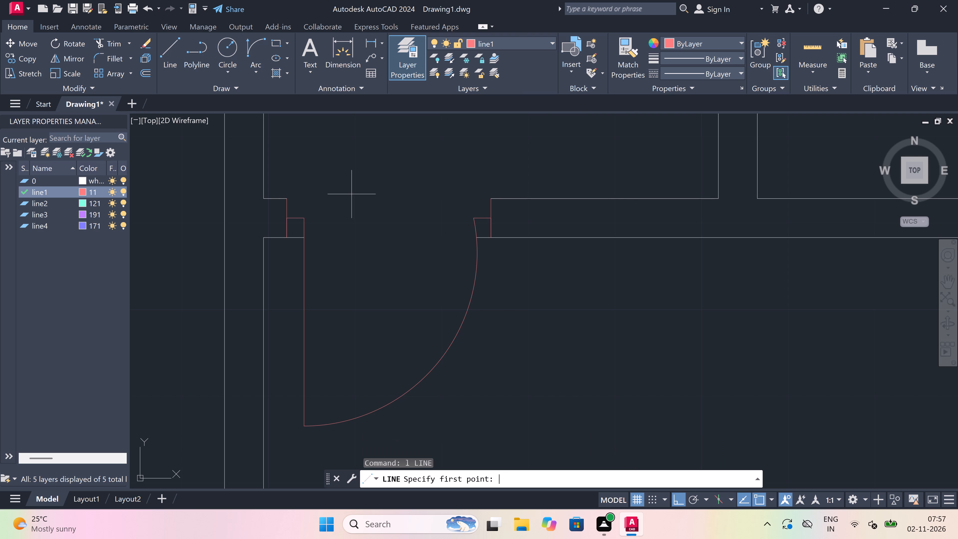
scroll(424, 236, down, 2)
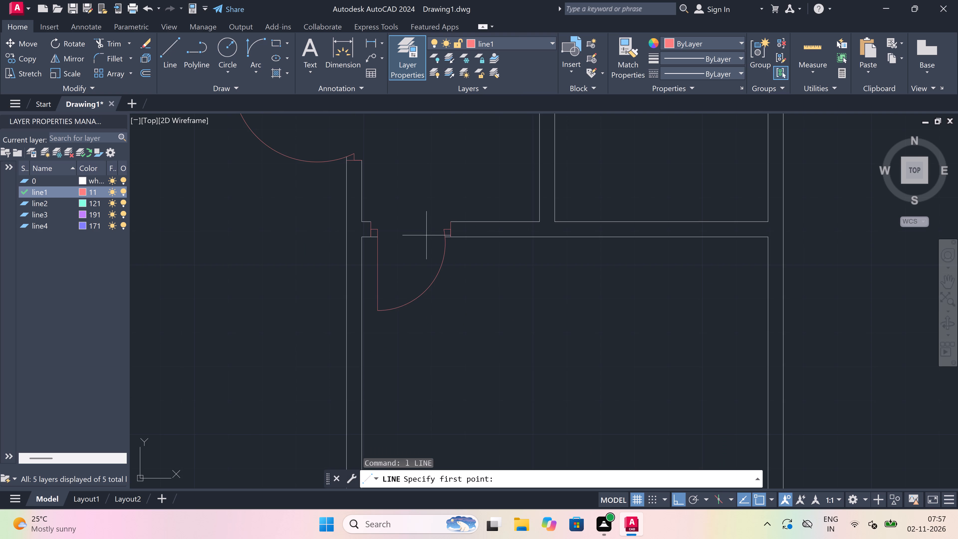
scroll(426, 235, down, 4)
scroll(453, 252, down, 3)
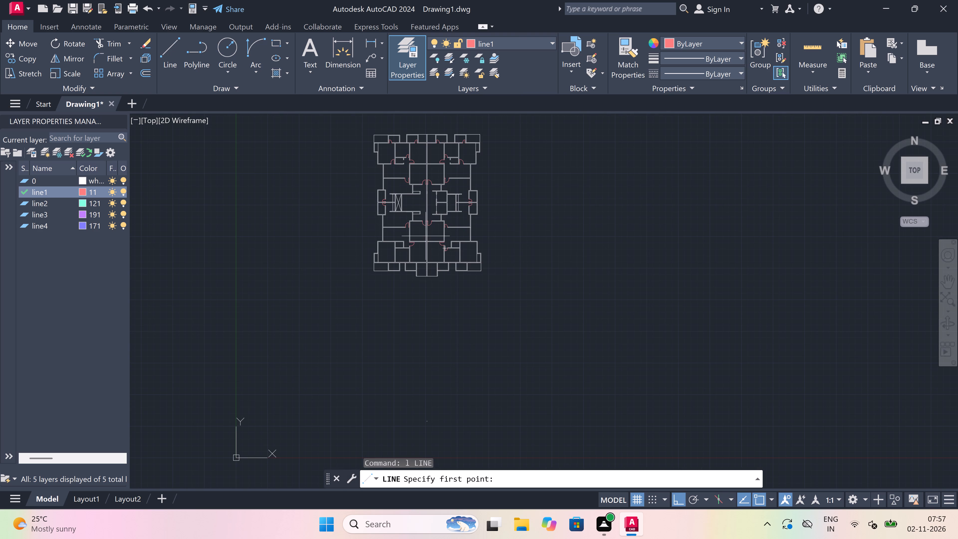
scroll(460, 230, up, 3)
scroll(430, 262, up, 2)
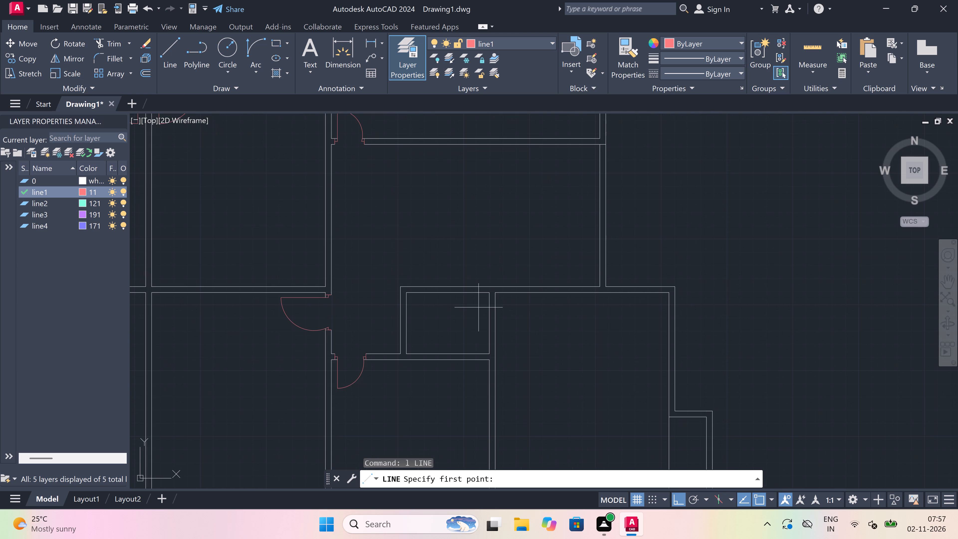
scroll(481, 307, up, 2)
click(529, 270)
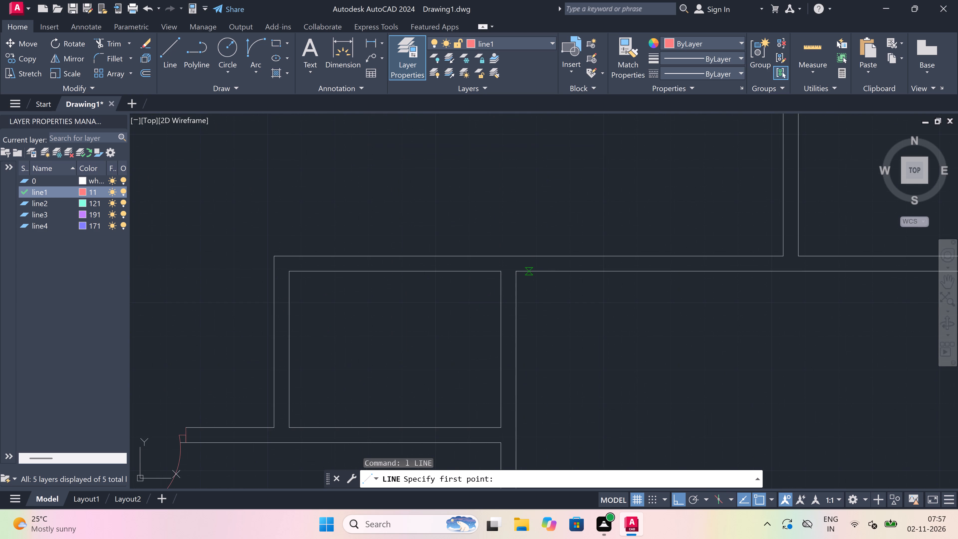
scroll(529, 260, up, 3)
click(529, 248)
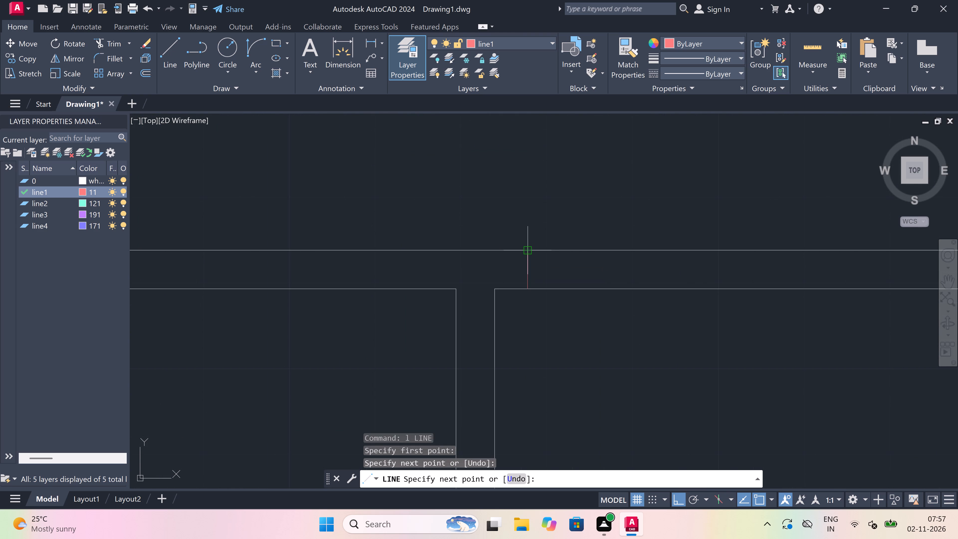
drag(529, 268, 536, 268)
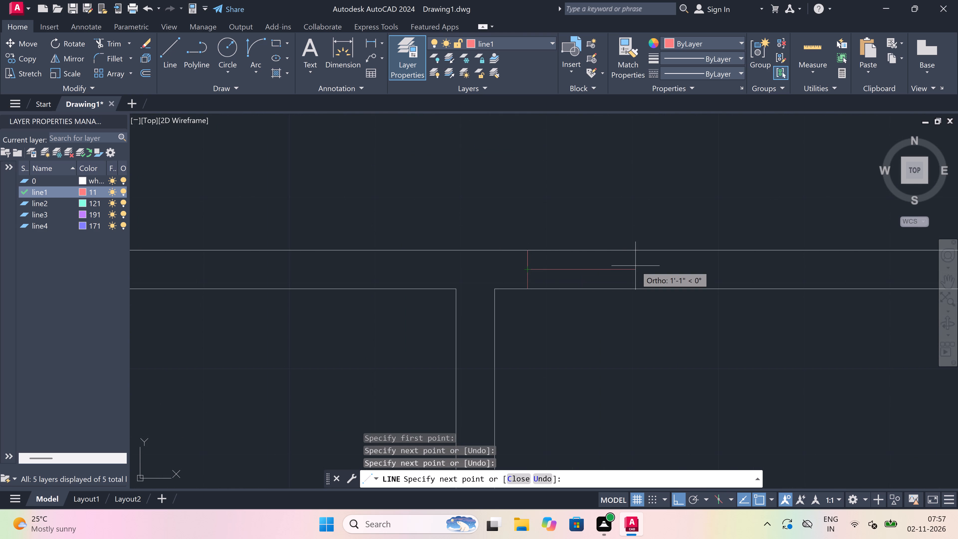
text(2")
key(space)
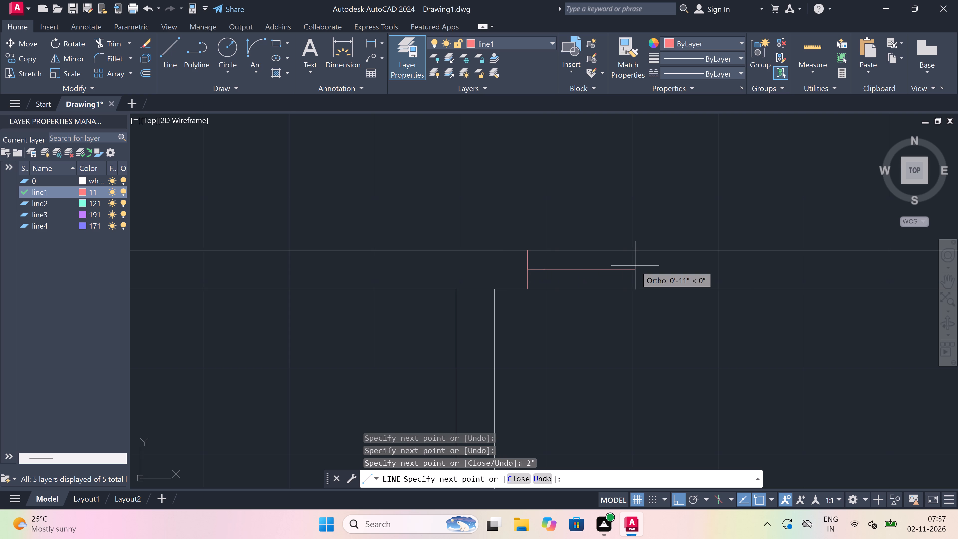
scroll(615, 279, down, 5)
scroll(592, 313, up, 1)
key(3)
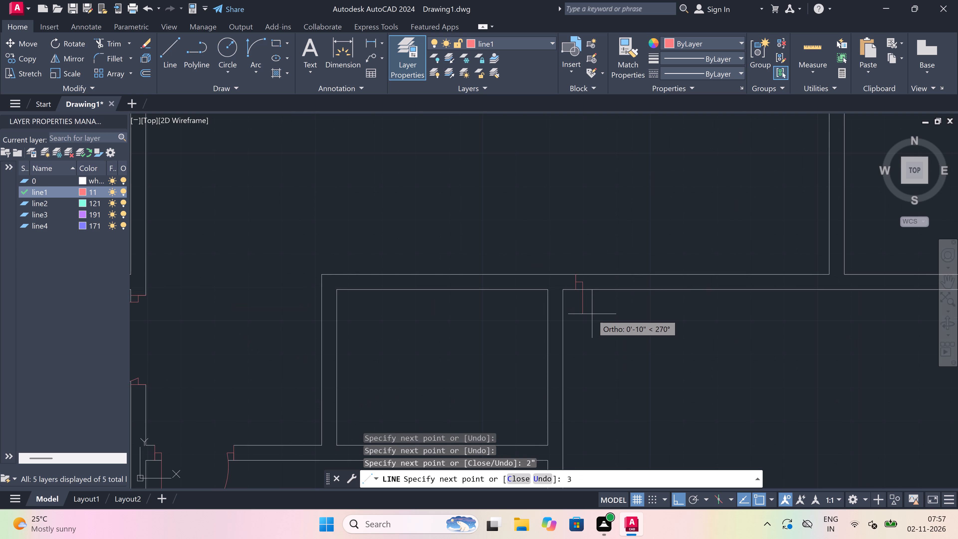
text(')
key(space)
key(Escape)
Draw the opposite jamb line across the same wall farther east, with a 2" stop pointing west from its midpoint.
key(space)
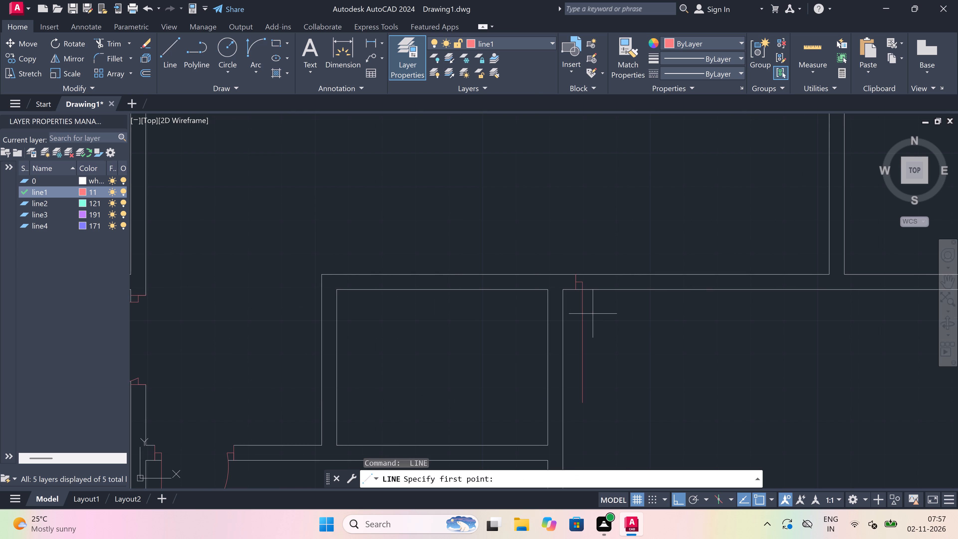
click(682, 275)
click(676, 289)
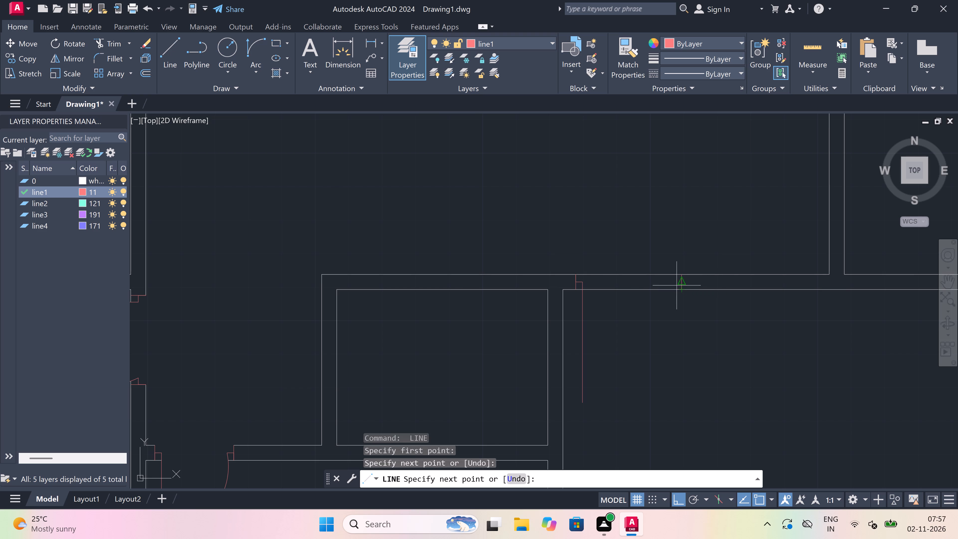
click(677, 285)
text(2")
key(space)
key(Escape)
Draw the 3' door's swing arc from the leaf's free end to the eastern jamb stop, tangent eastward at its start.
scroll(367, 264, down, 3)
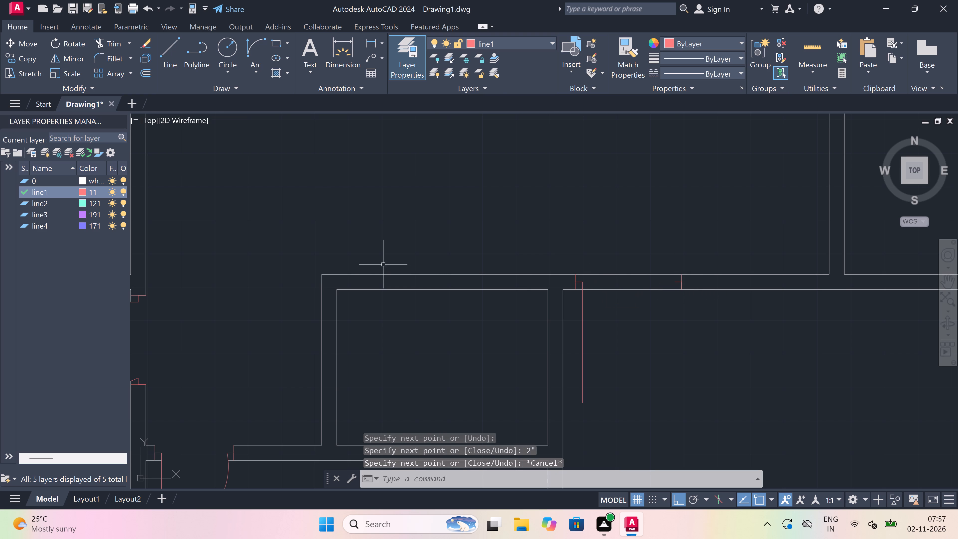
scroll(453, 295, up, 1)
scroll(419, 256, up, 3)
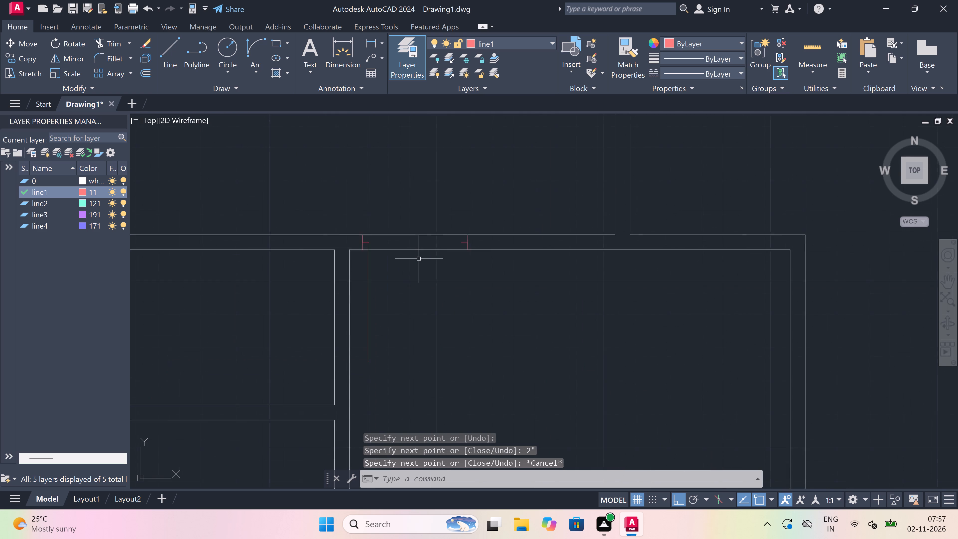
click(262, 40)
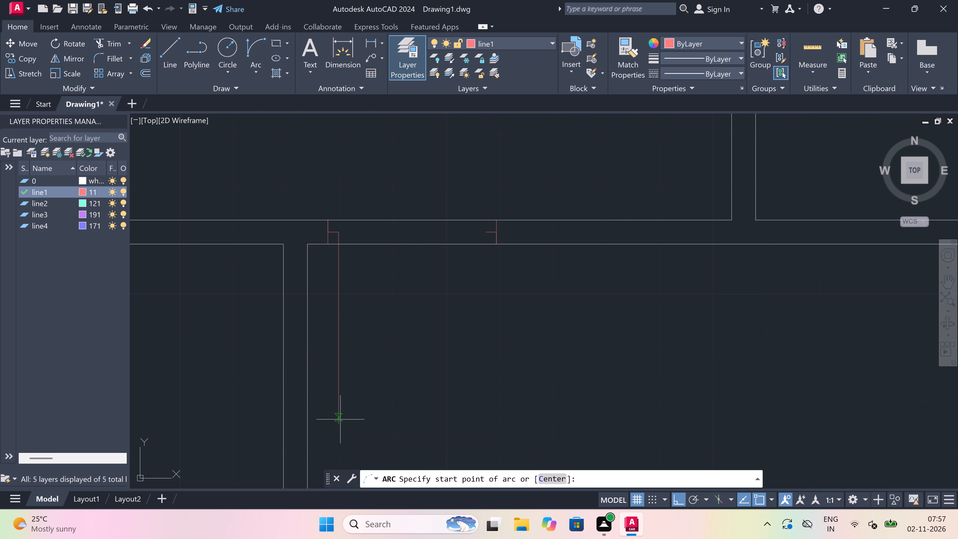
drag(338, 421, 339, 415)
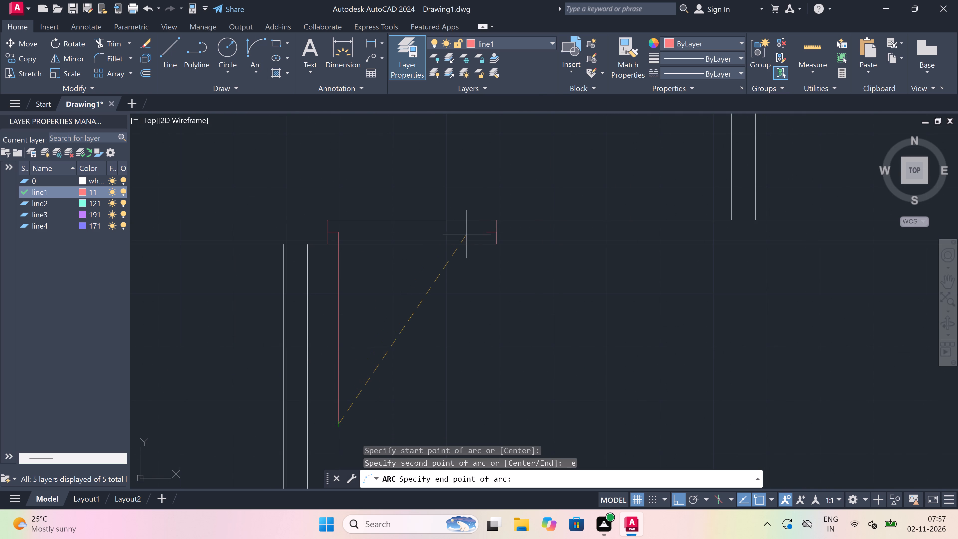
click(484, 233)
click(634, 321)
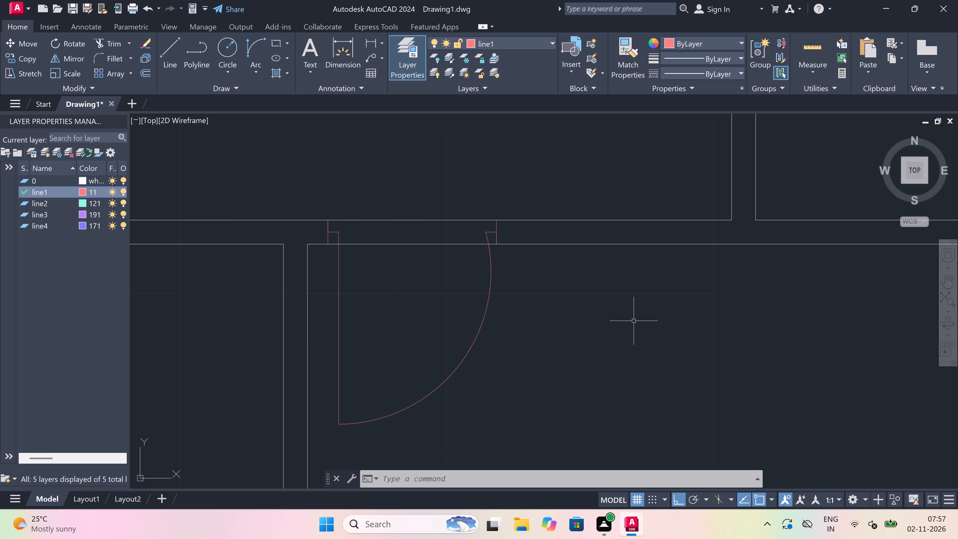
Trim both wall lines between the 3' door's jambs to open the doorway.
key(t)
key(r)
key(space)
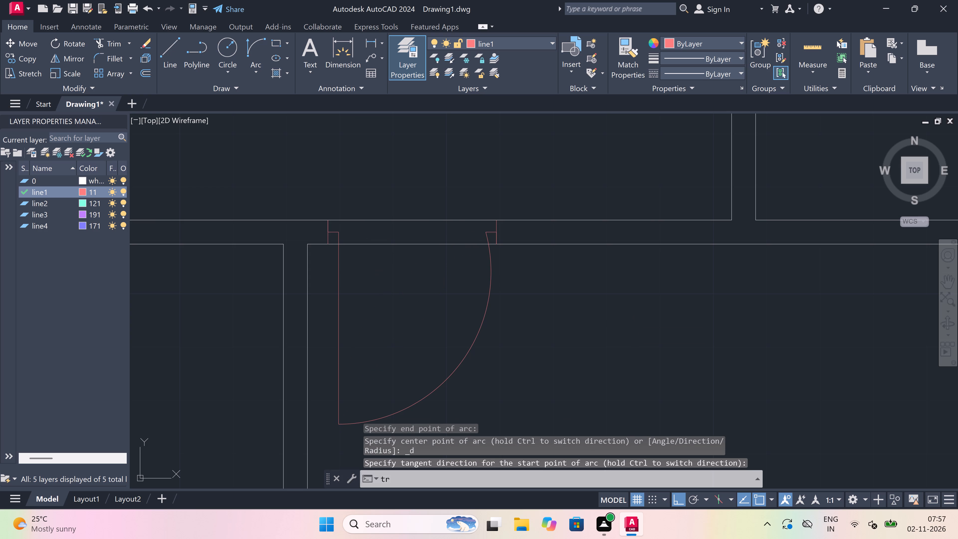
drag(422, 183, 423, 200)
drag(420, 330, 421, 321)
click(427, 223)
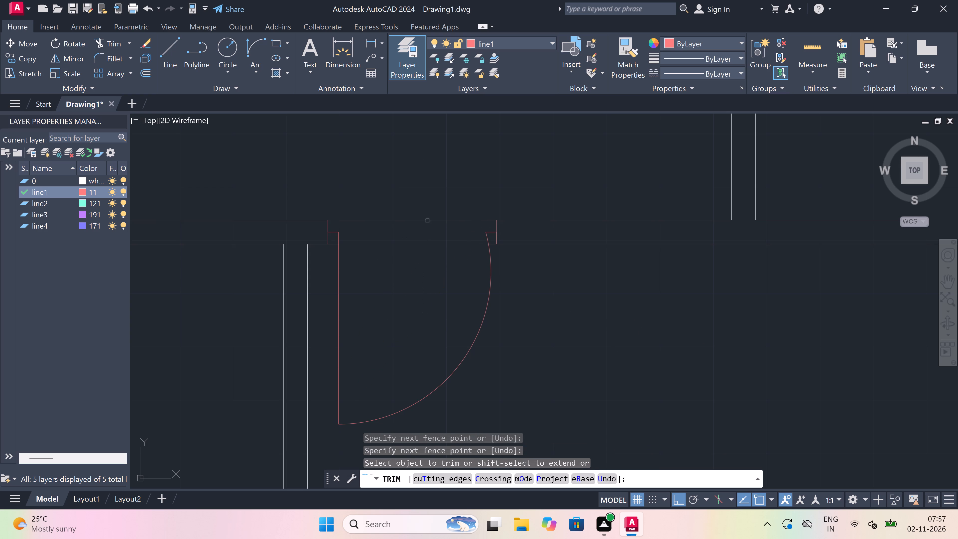
click(429, 215)
click(422, 233)
key(Escape)
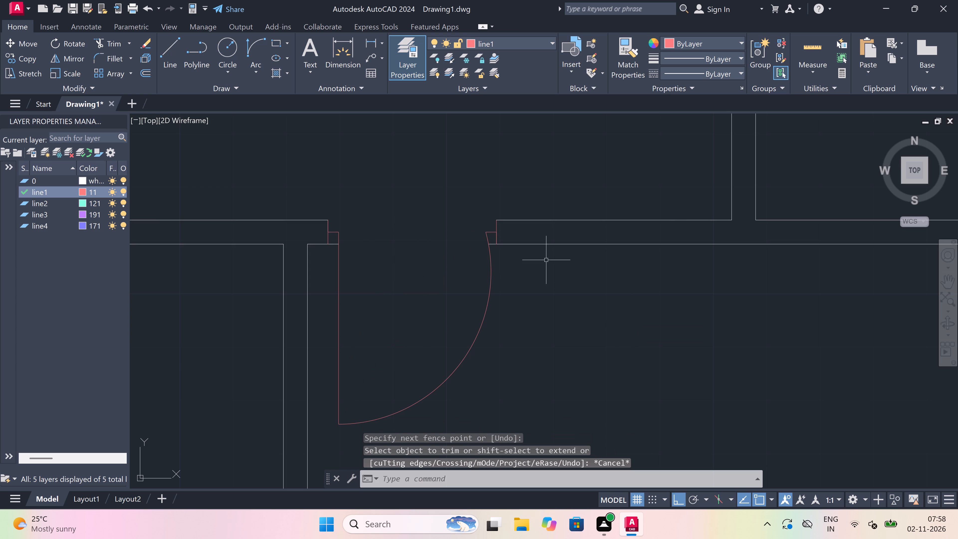
Near the east end of the small southwest room's north wall, draw a jamb line, a 2" westward stop and a 2' southward door leaf.
key(l)
key(space)
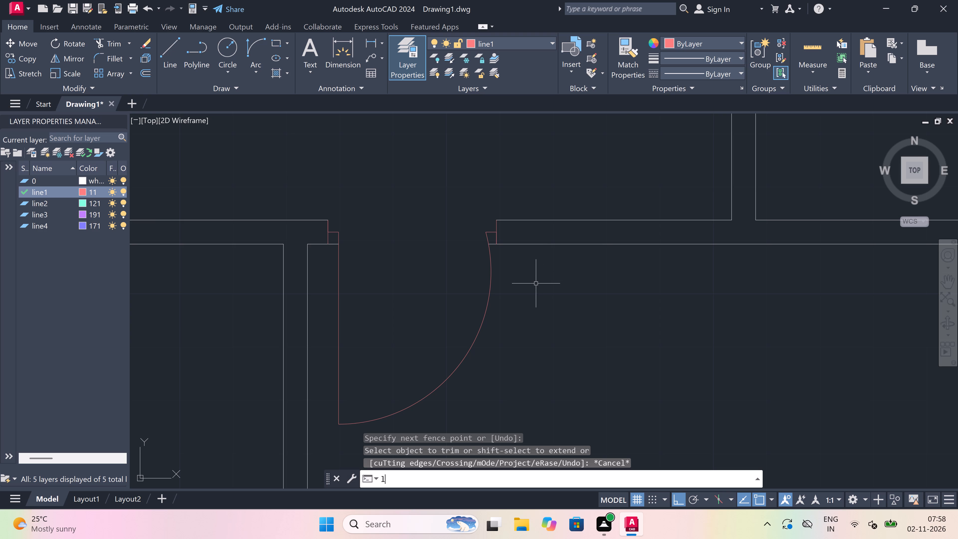
scroll(536, 283, down, 5)
scroll(468, 302, down, 3)
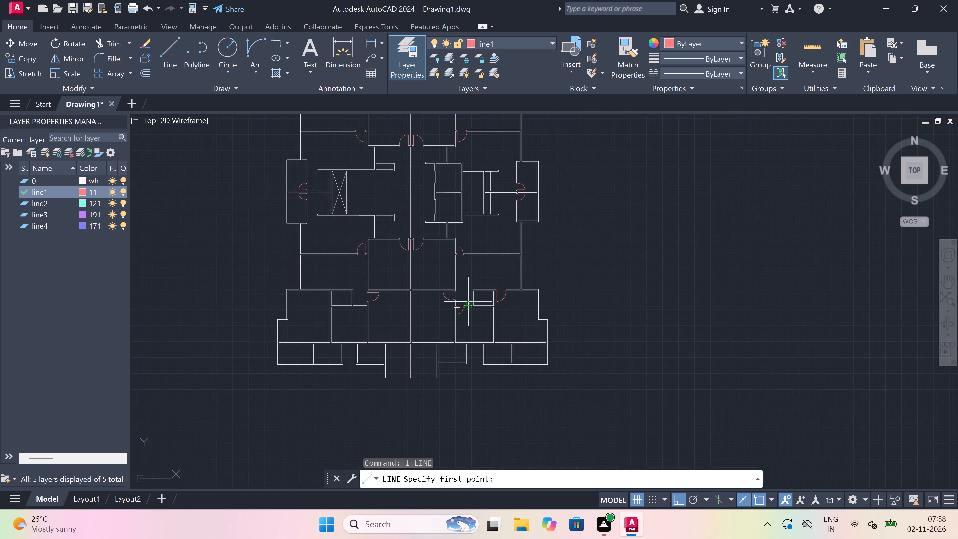
scroll(369, 301, up, 2)
scroll(531, 310, up, 1)
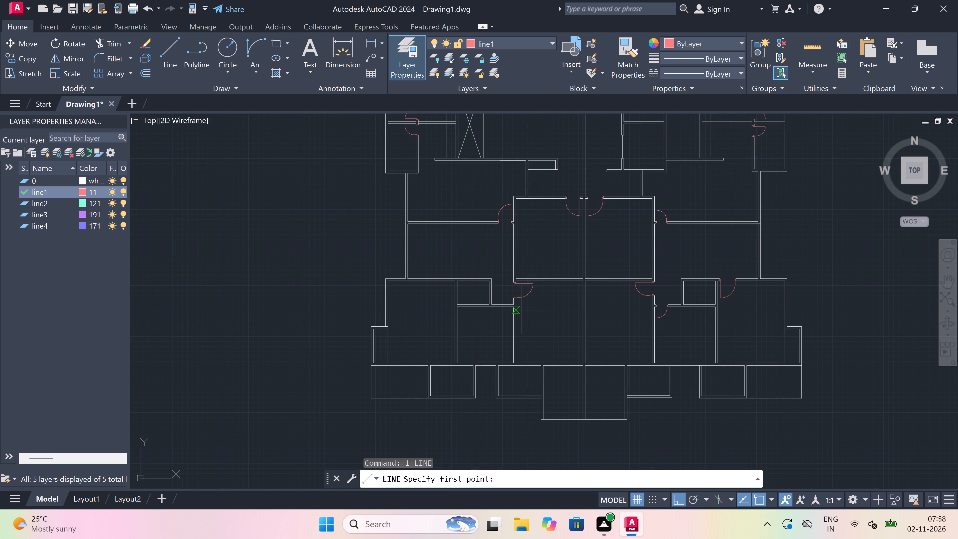
scroll(521, 310, up, 2)
scroll(477, 291, up, 2)
scroll(517, 310, up, 2)
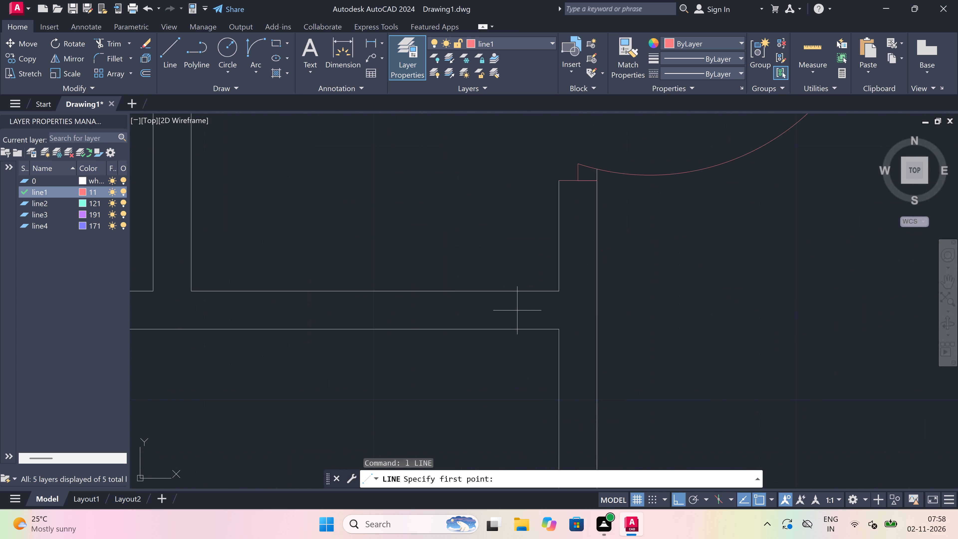
click(533, 291)
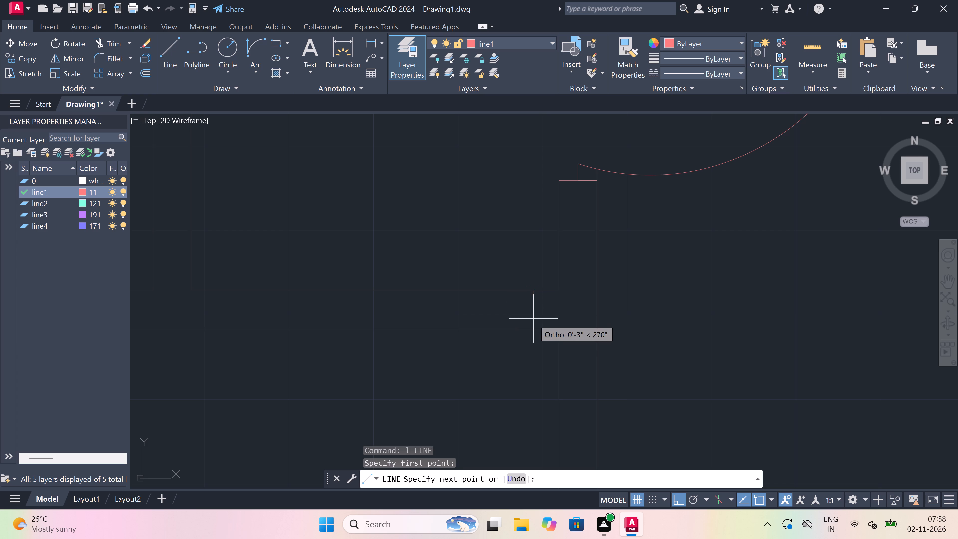
click(533, 327)
drag(535, 309, 528, 311)
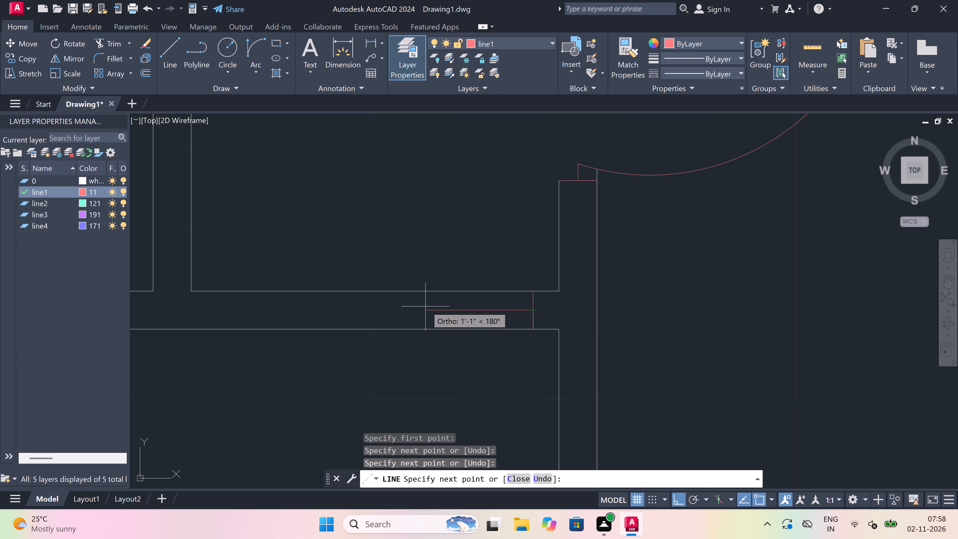
key(2)
text(")
key(space)
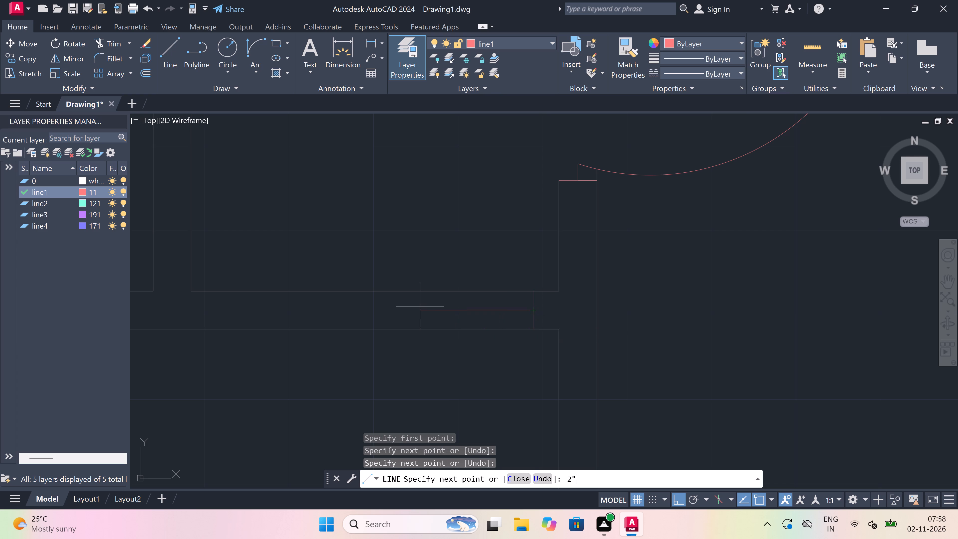
scroll(421, 309, down, 3)
scroll(433, 344, up, 3)
text(2')
key(space)
key(Escape)
Draw the opposite jamb line across the same wall farther west, with a 2" stop pointing east from its midpoint.
key(space)
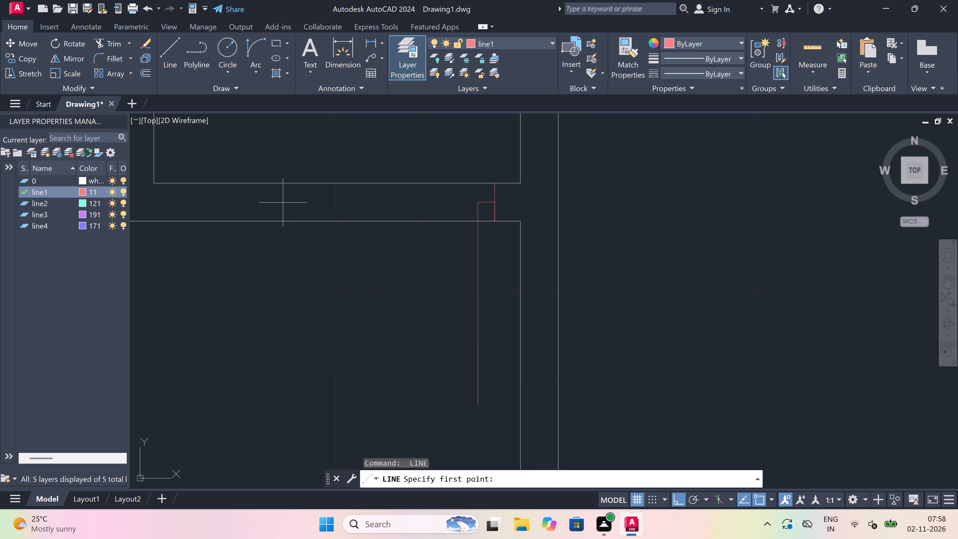
click(282, 184)
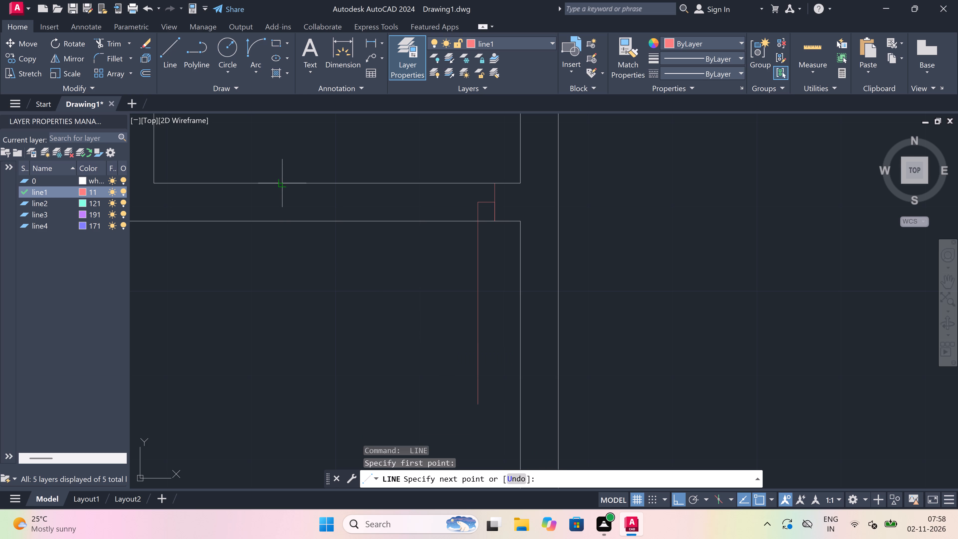
drag(283, 220, 283, 218)
click(279, 198)
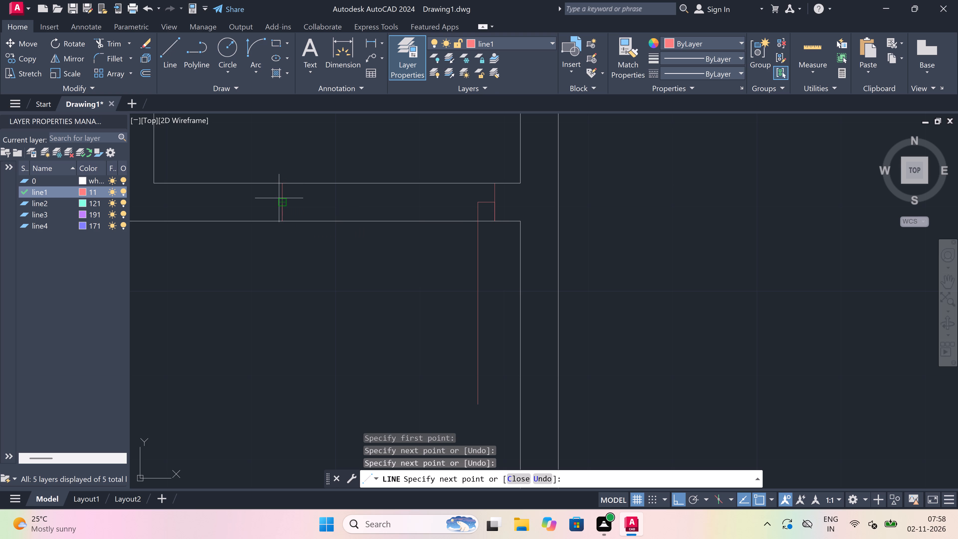
text(2")
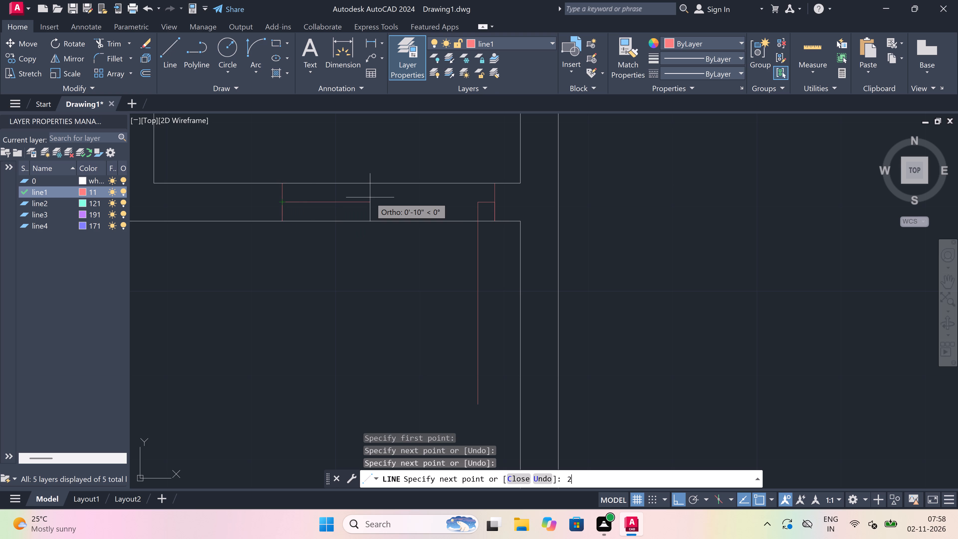
key(space)
key(Escape)
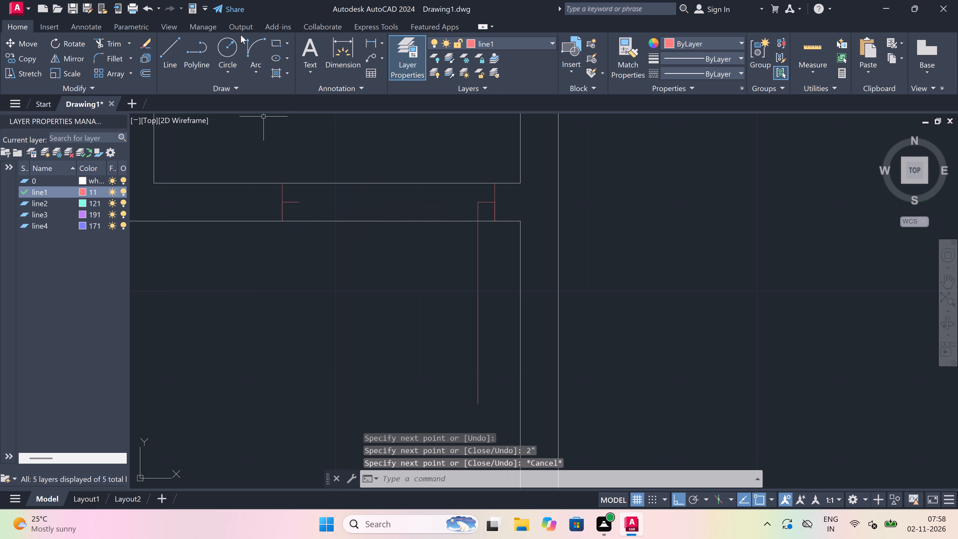
Draw the 2' door's swing arc from the leaf's free end to the western jamb stop, tangent westward at its start.
drag(249, 49, 252, 52)
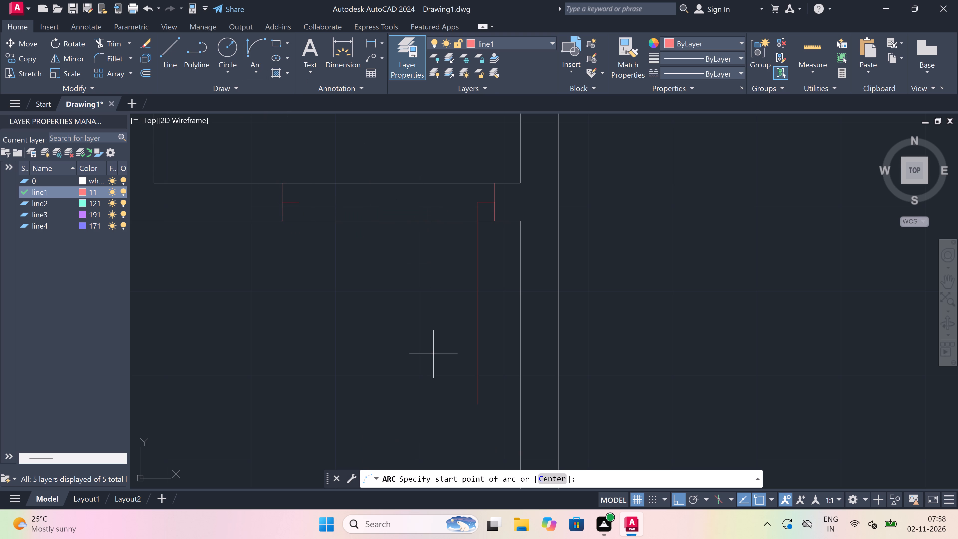
drag(479, 402, 473, 398)
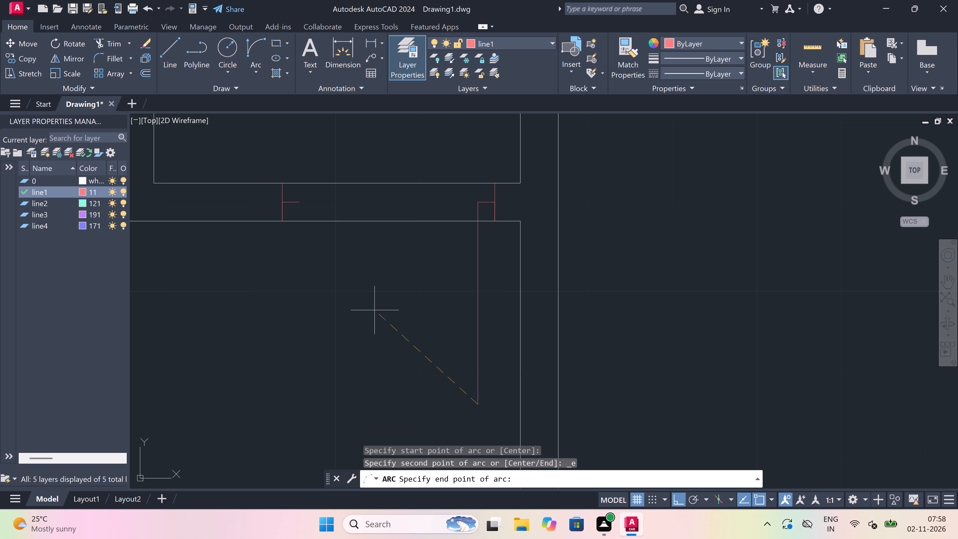
drag(302, 198, 295, 205)
drag(257, 306, 262, 301)
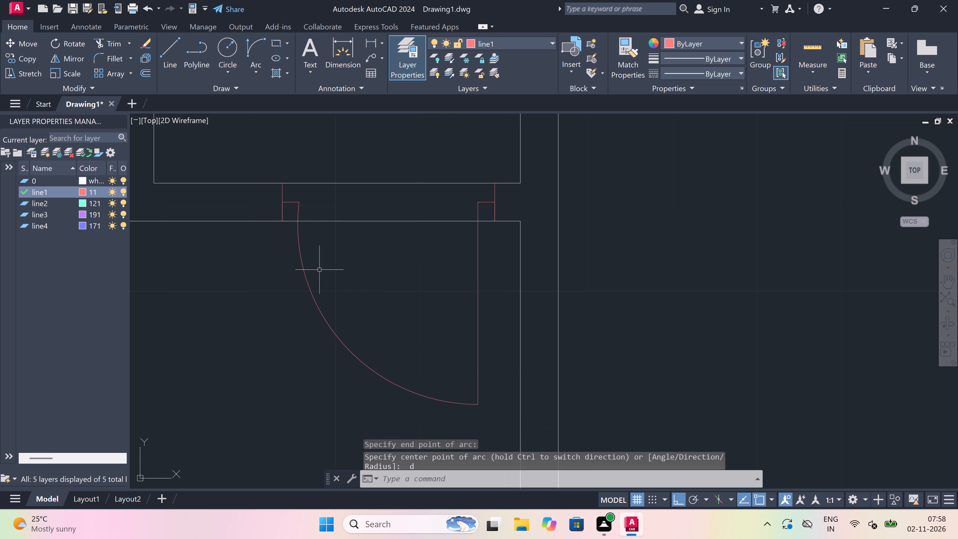
Trim both wall lines between the 2' door's jambs to open the doorway.
key(t)
key(r)
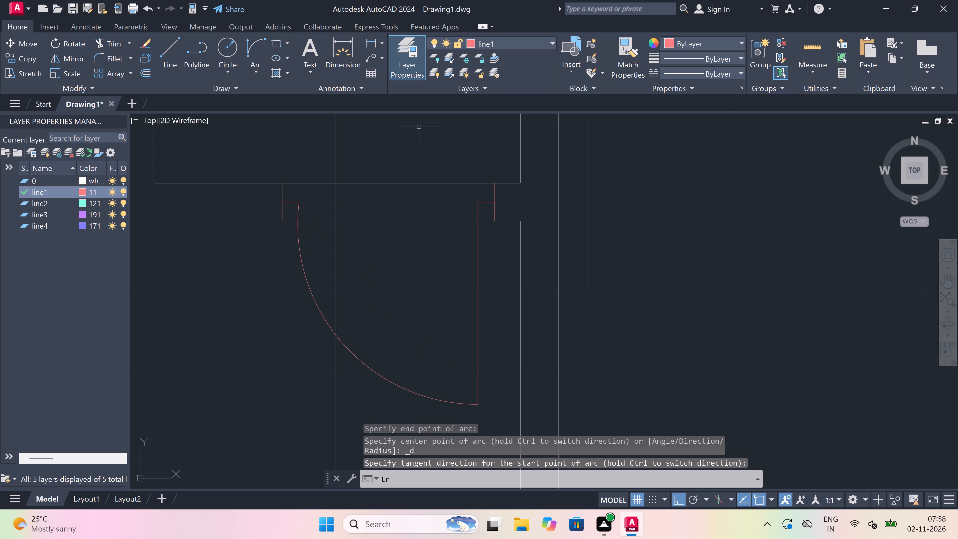
key(space)
drag(419, 124, 419, 128)
click(418, 288)
key(Escape)
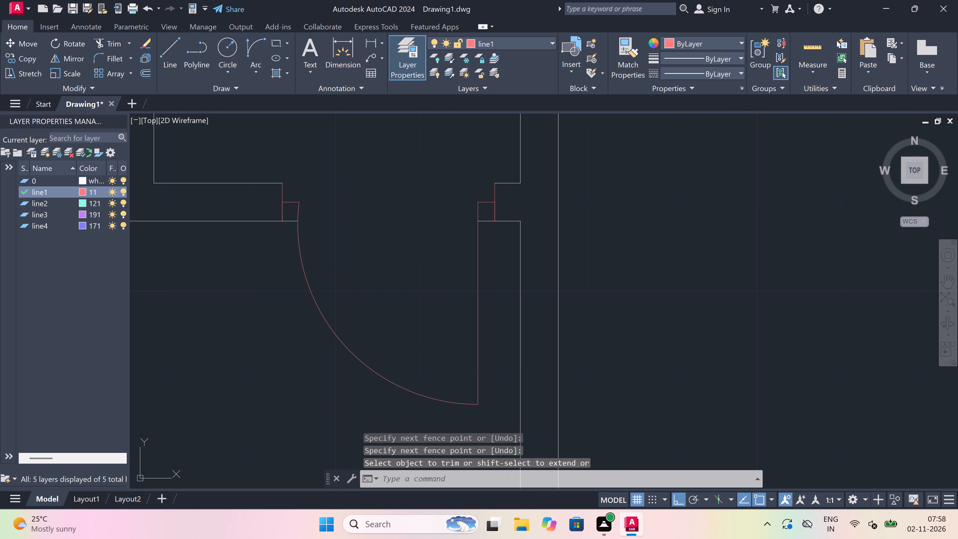
Near the east end of the far southwest room's north wall, draw a jamb line, a 2" westward stop and a 3' southward door leaf.
scroll(427, 308, down, 5)
text(l)
key(space)
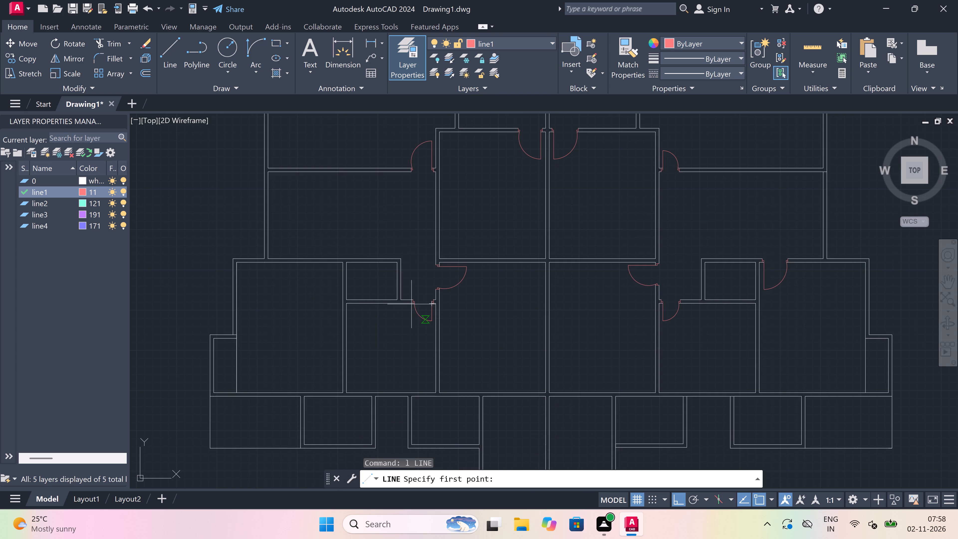
scroll(383, 266, up, 1)
scroll(394, 295, down, 3)
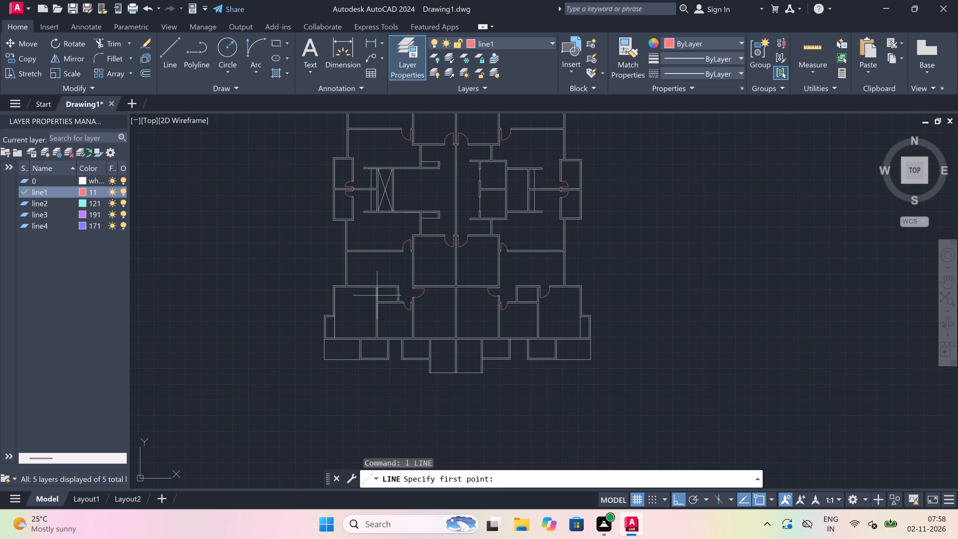
scroll(341, 277, up, 1)
scroll(389, 293, up, 2)
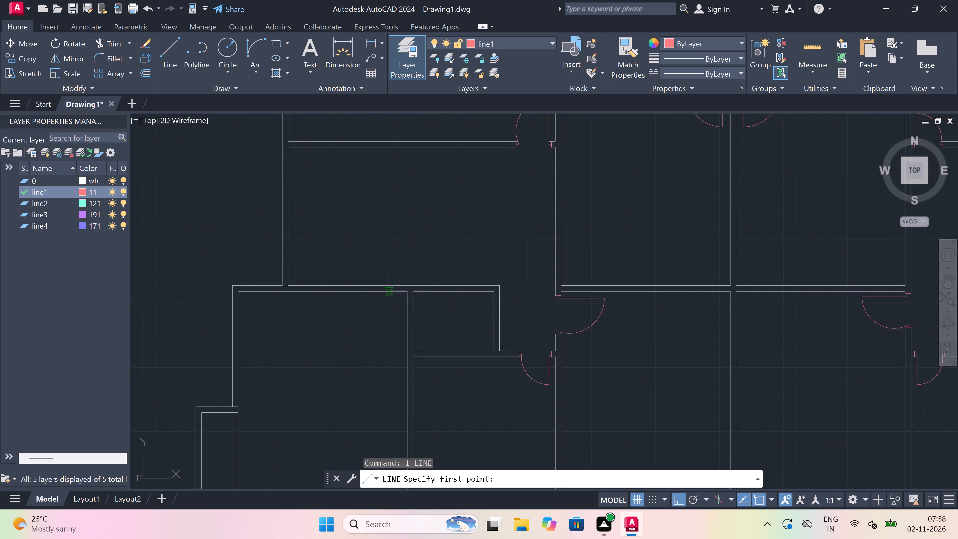
scroll(389, 293, up, 2)
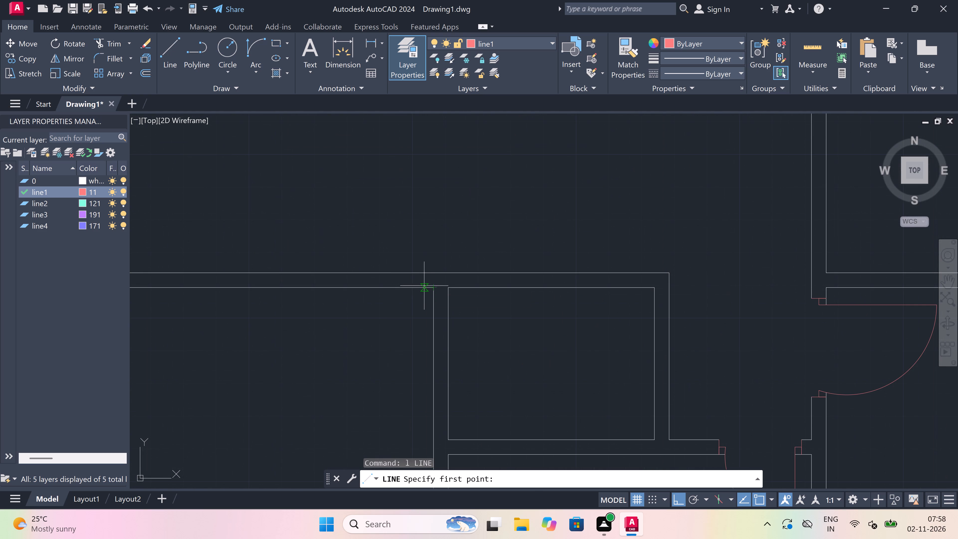
click(419, 290)
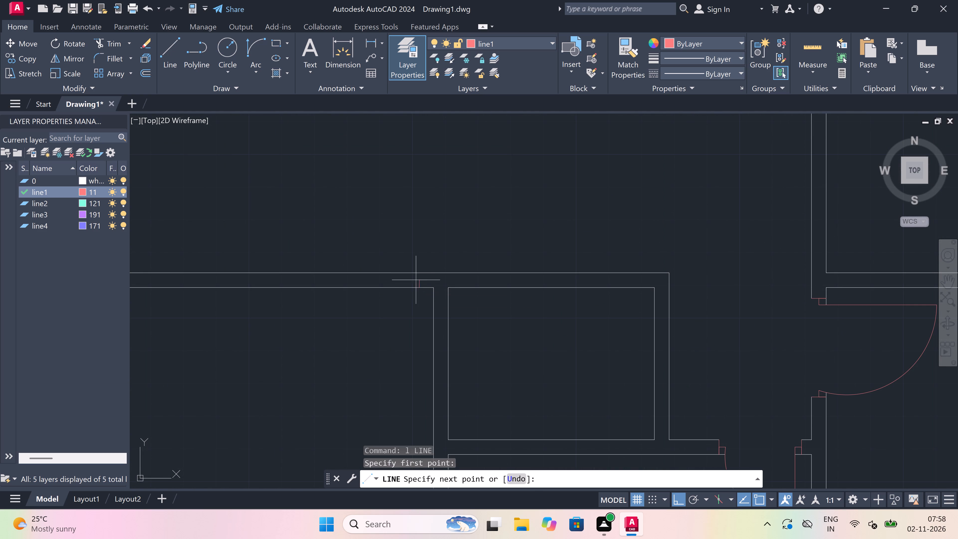
scroll(416, 273, up, 3)
click(421, 268)
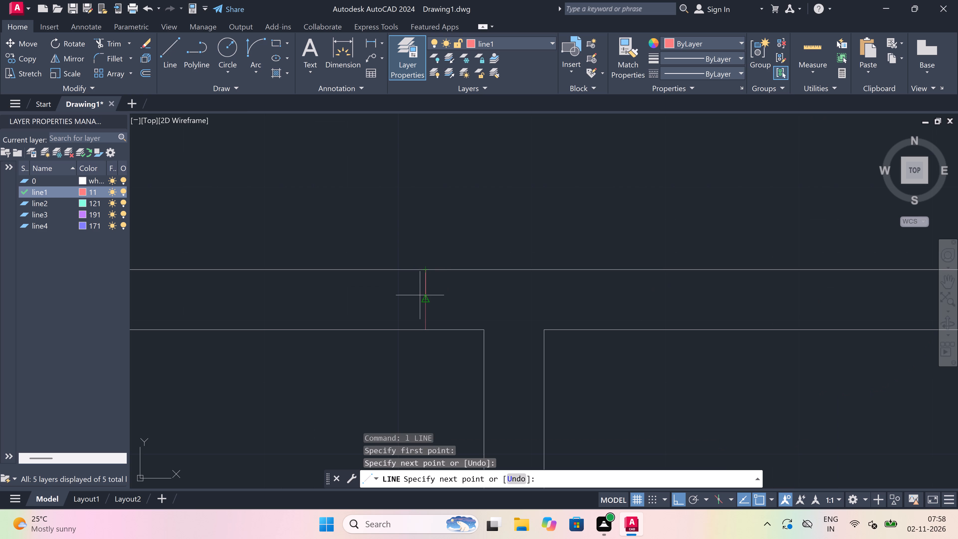
click(422, 301)
text(2")
key(space)
scroll(332, 312, down, 4)
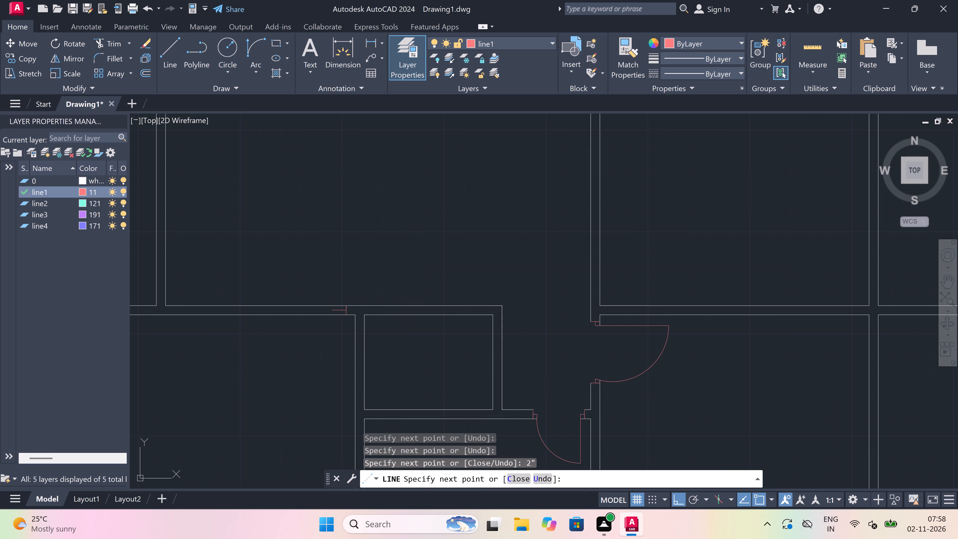
scroll(331, 321, up, 3)
text(3')
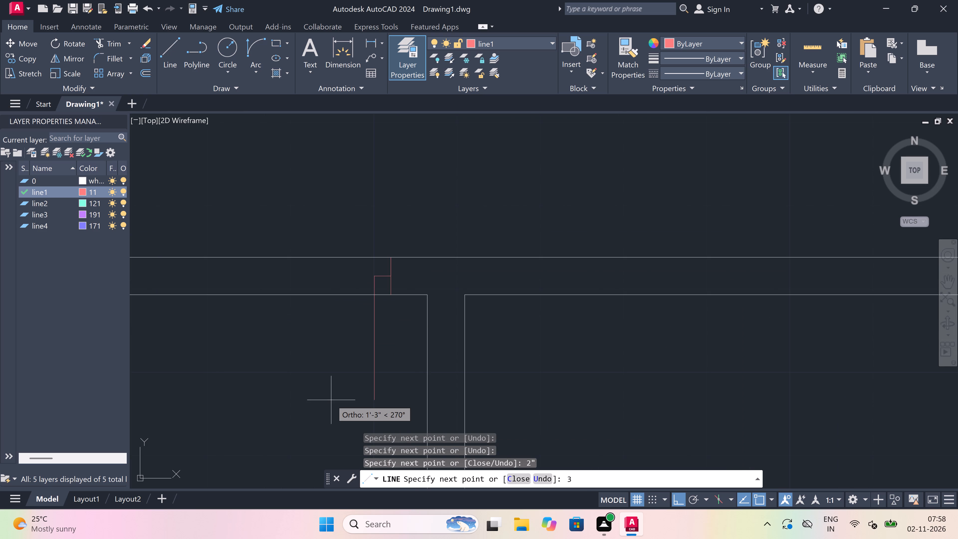
key(space)
key(Escape)
Draw the opposite jamb line across that north wall farther west, with a 2" stop pointing east from its midpoint.
key(space)
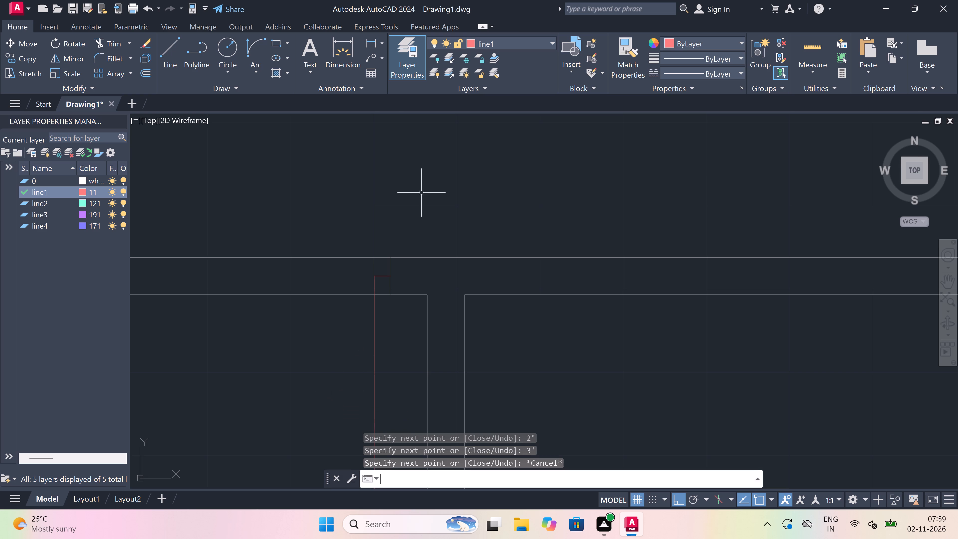
scroll(431, 174, down, 3)
scroll(350, 189, up, 2)
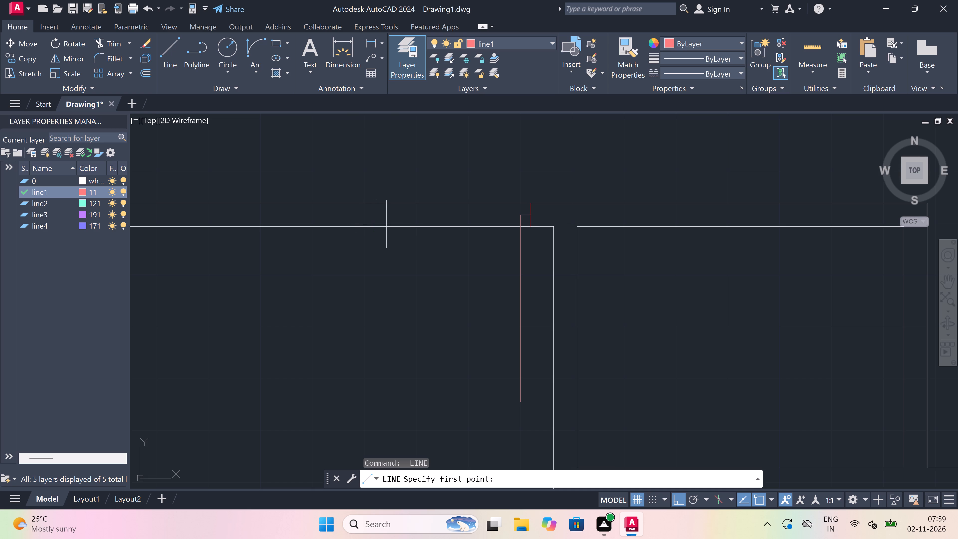
drag(380, 231, 380, 228)
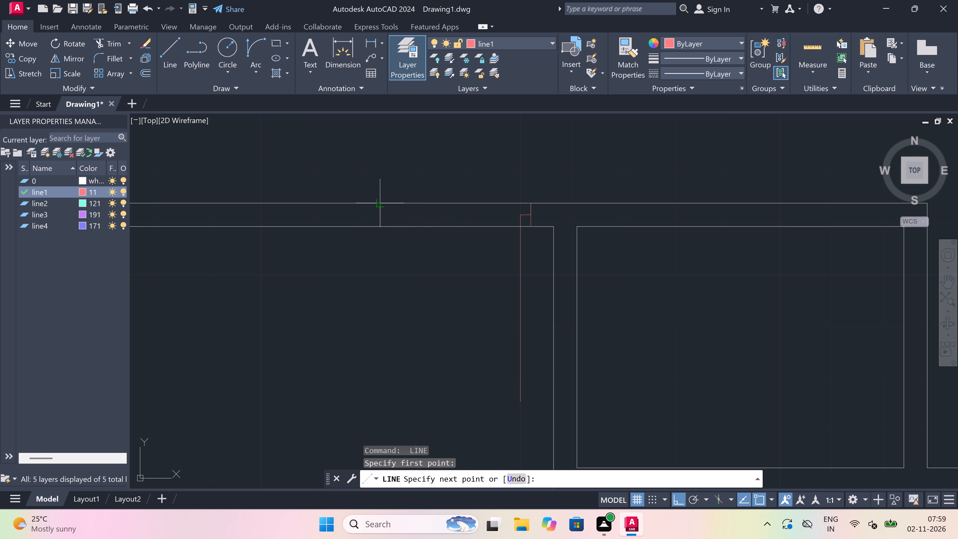
click(380, 205)
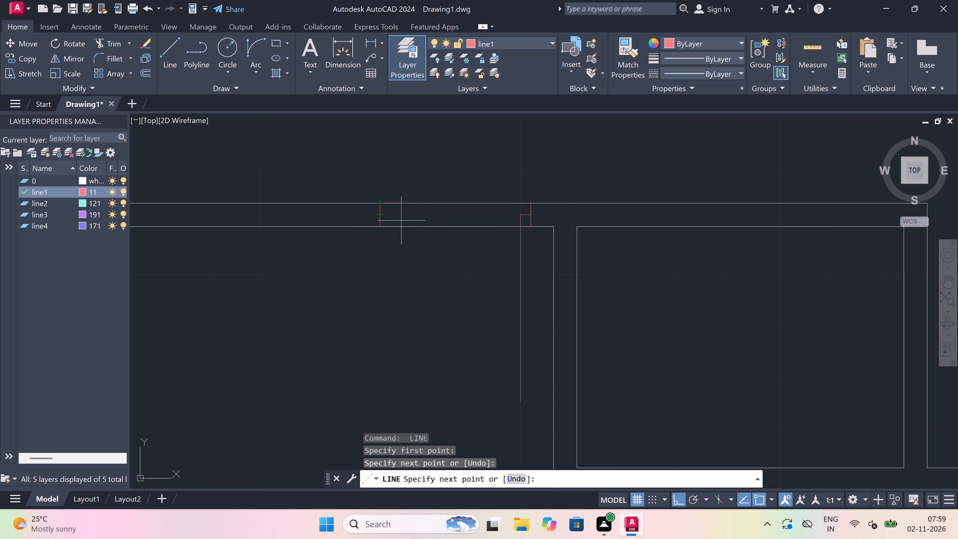
drag(377, 219, 380, 218)
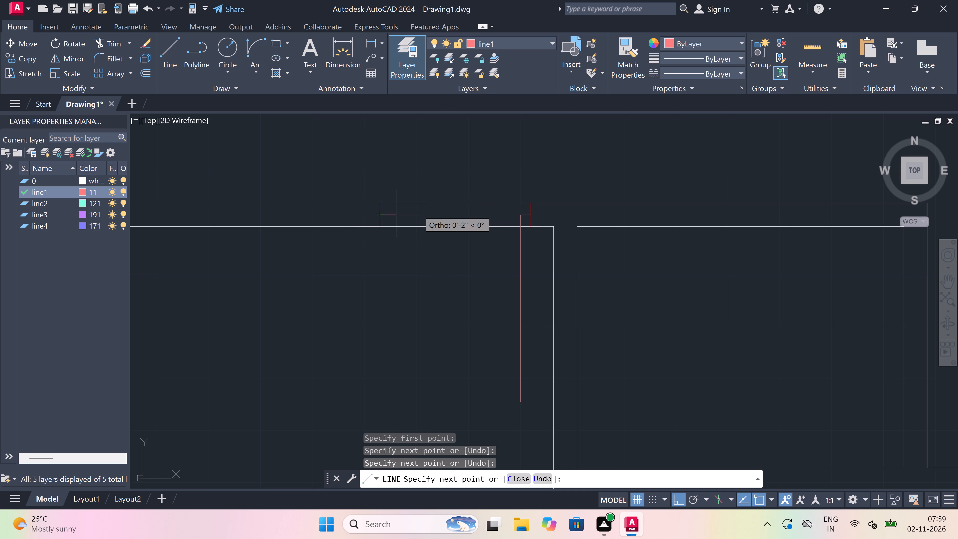
text(2")
key(space)
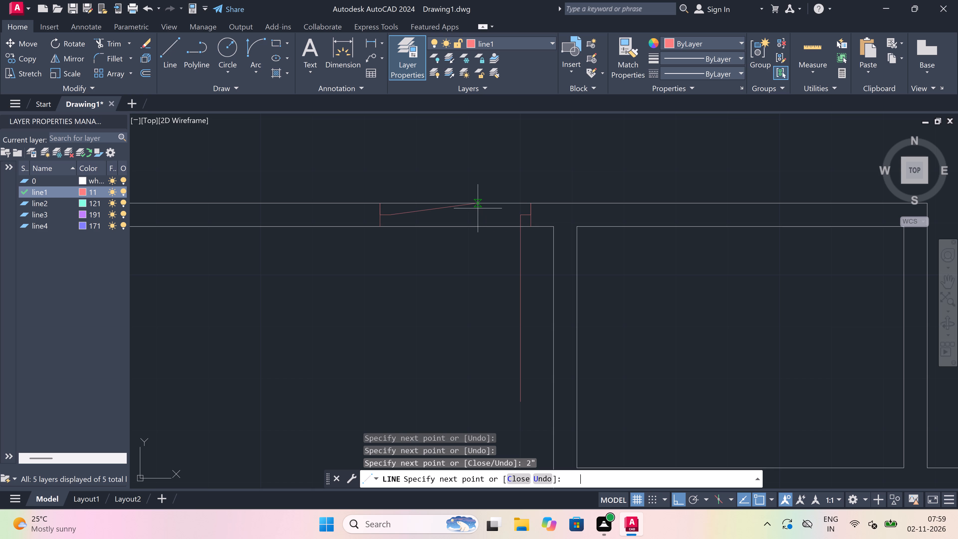
key(Escape)
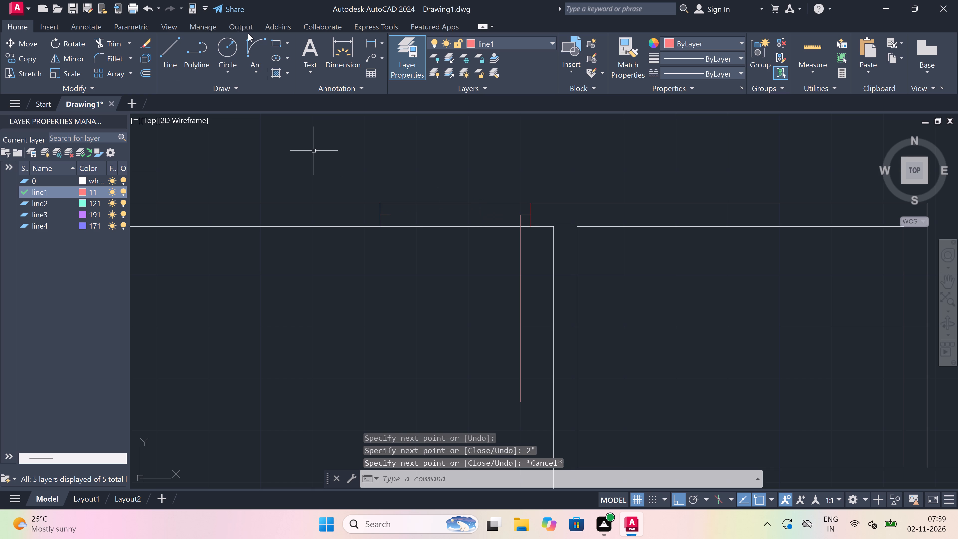
Draw the 3' door's swing arc from the leaf's free end to the western jamb stop, tangent westward at its start.
click(255, 48)
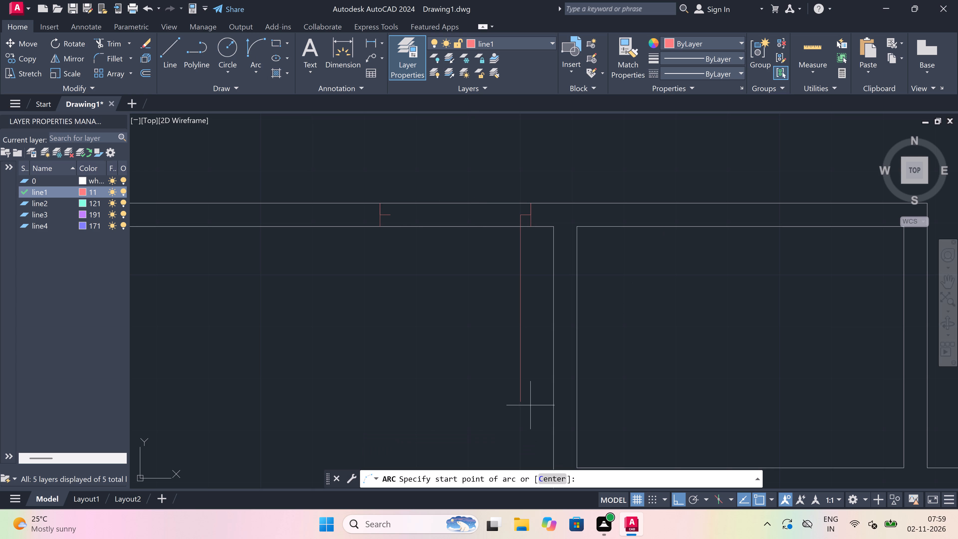
drag(521, 401, 515, 393)
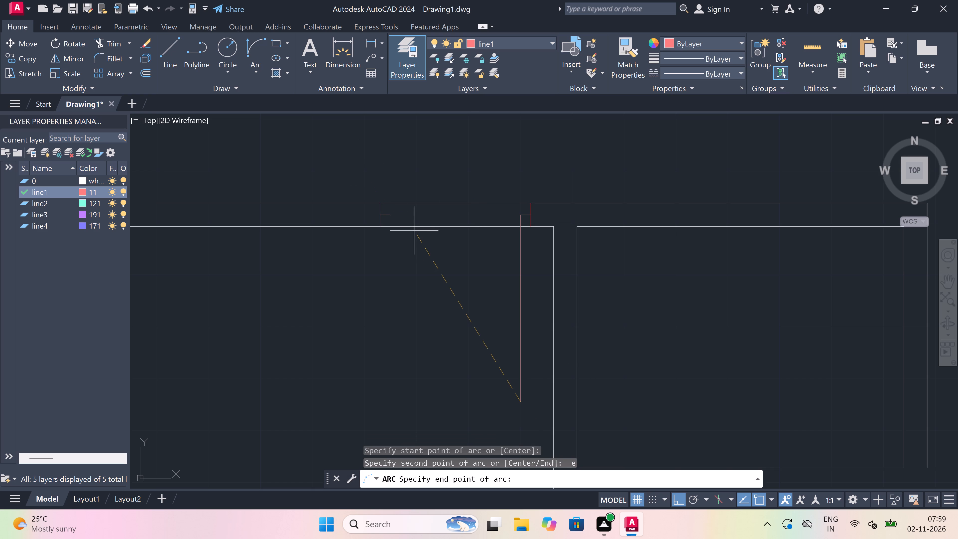
drag(394, 211, 386, 215)
drag(311, 281, 329, 275)
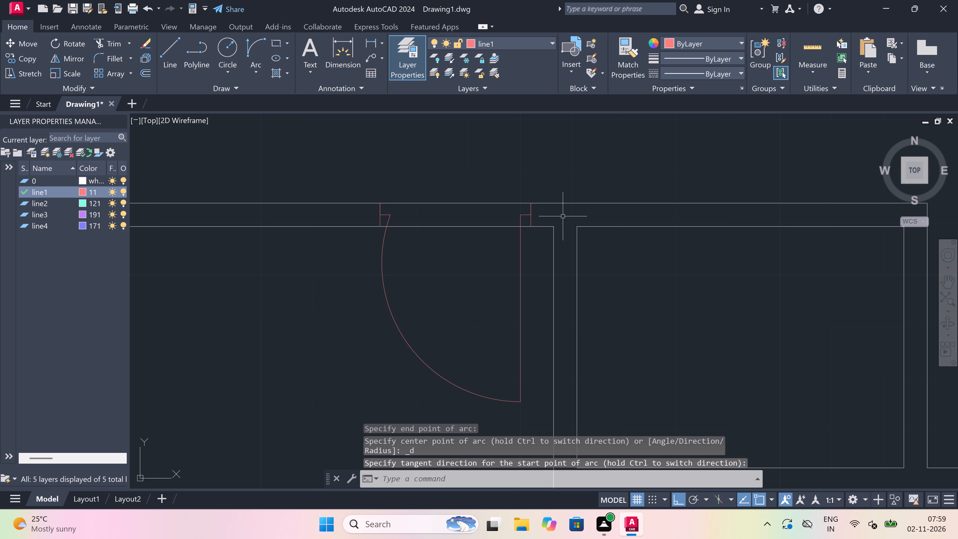
Trim both north wall lines between the 3' door's jambs in the far southwest room to open the doorway.
key(t)
key(r)
key(space)
drag(476, 174, 476, 178)
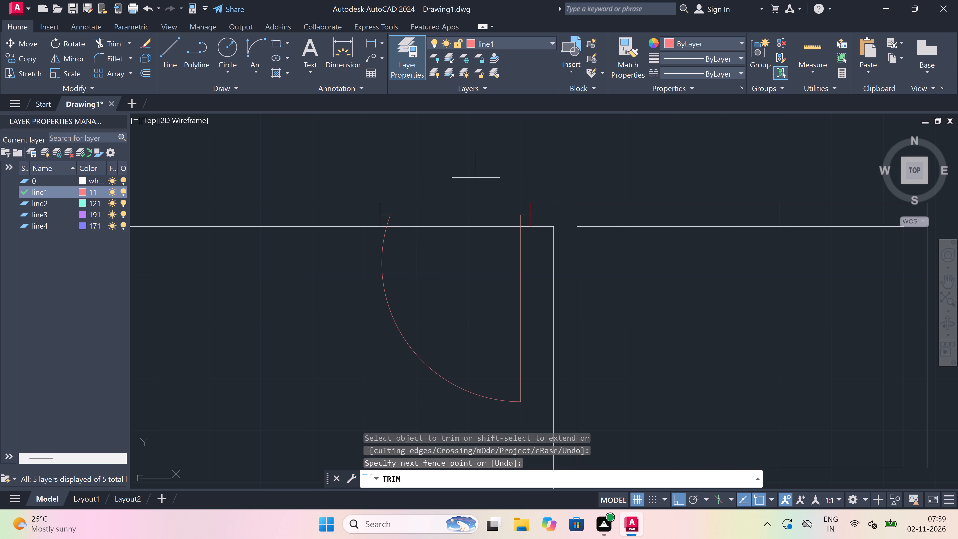
click(465, 287)
key(Escape)
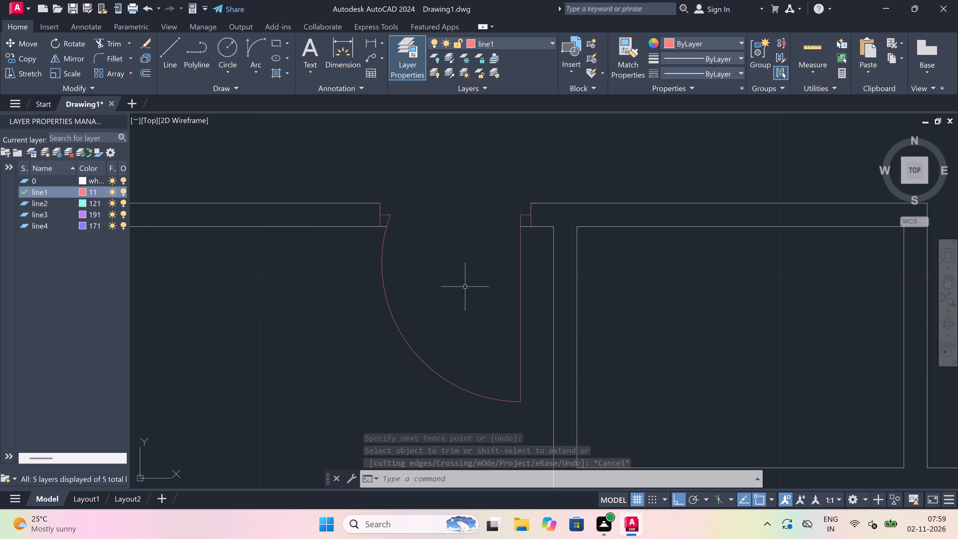
key(Escape)
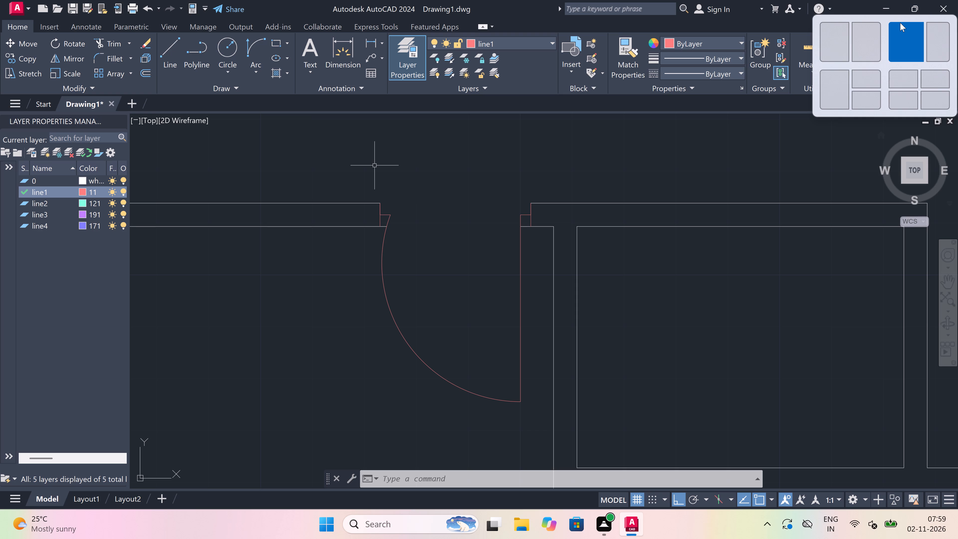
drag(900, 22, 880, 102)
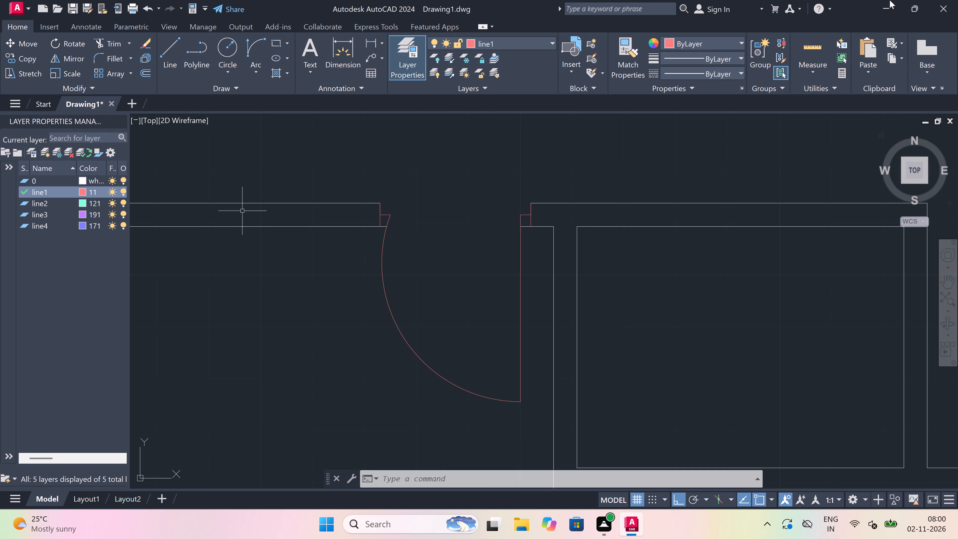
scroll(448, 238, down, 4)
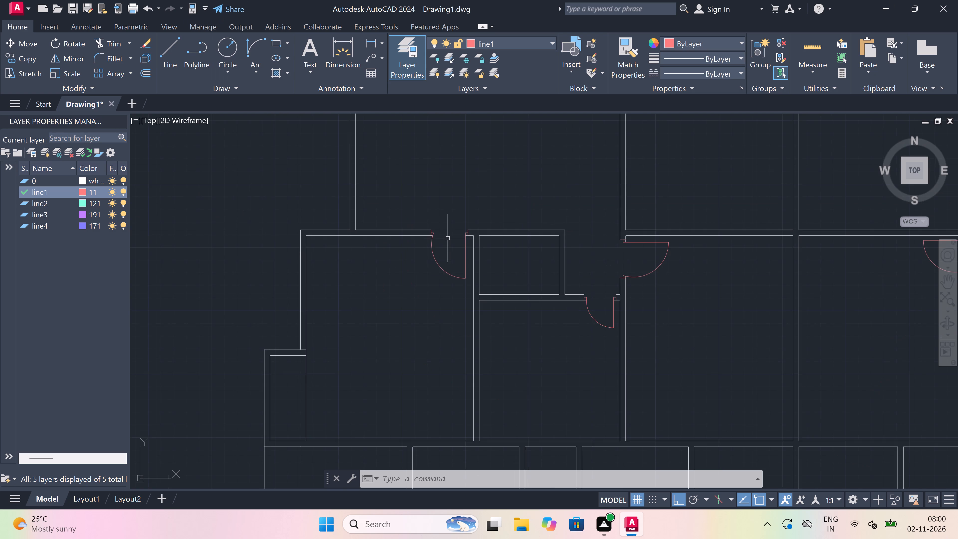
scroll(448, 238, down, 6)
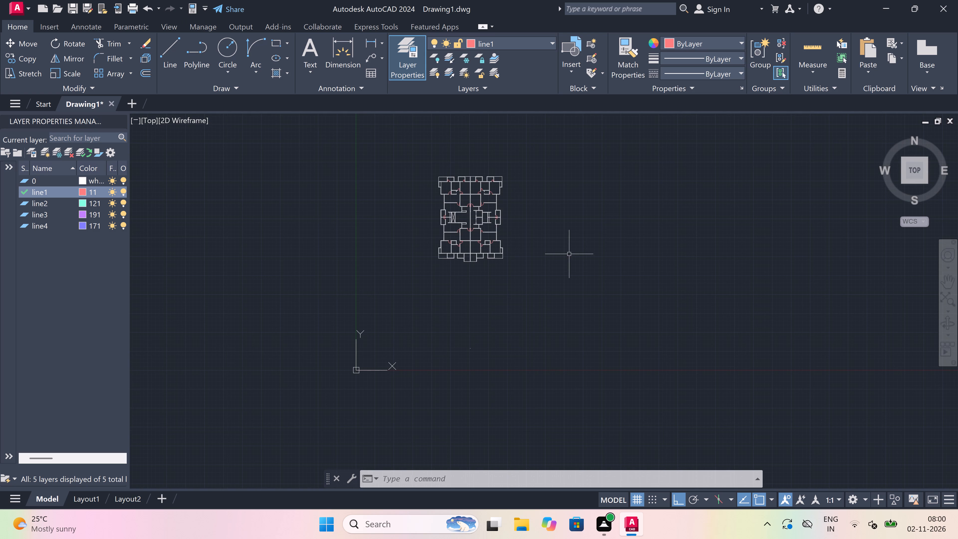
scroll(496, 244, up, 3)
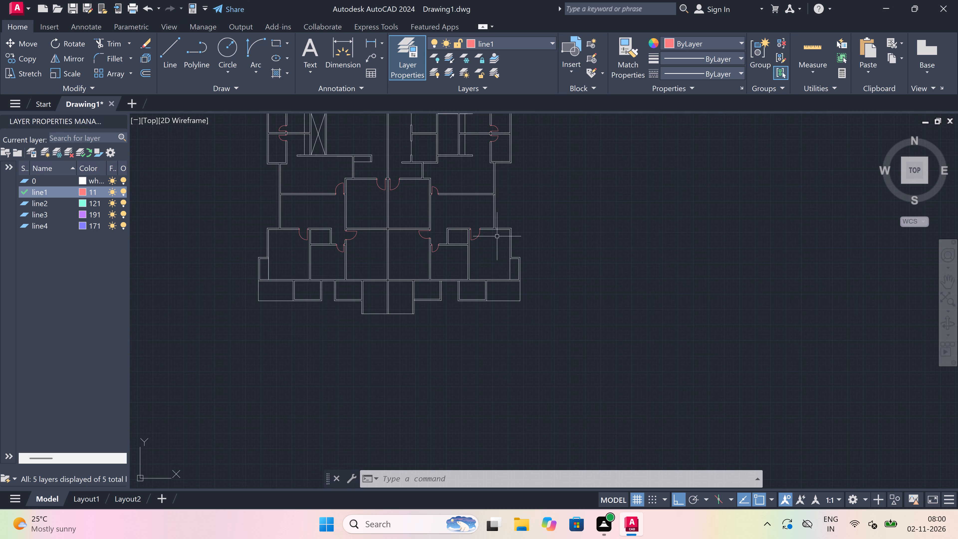